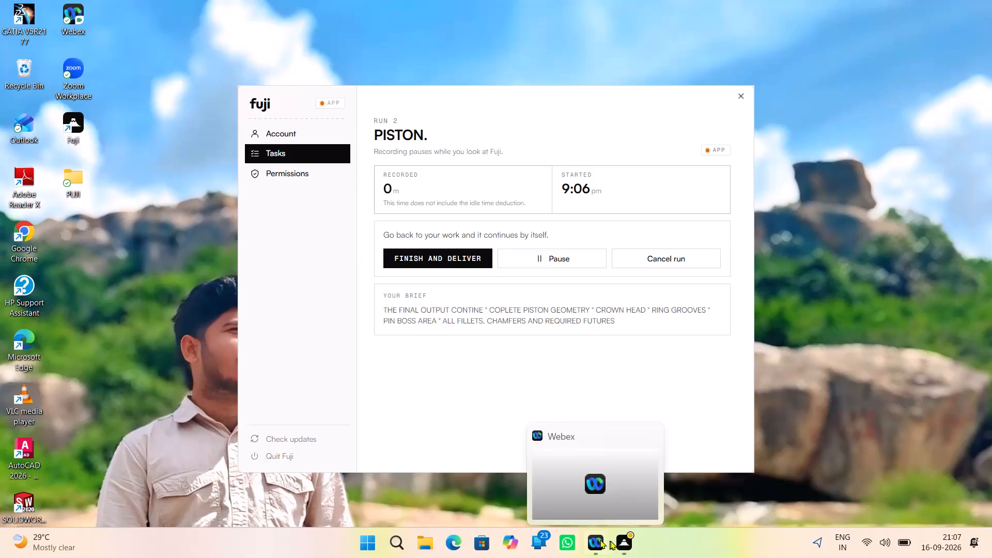
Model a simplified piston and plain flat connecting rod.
Switch to the Webex window.
{"action": "left_click", "coordinate": [586, 538]}
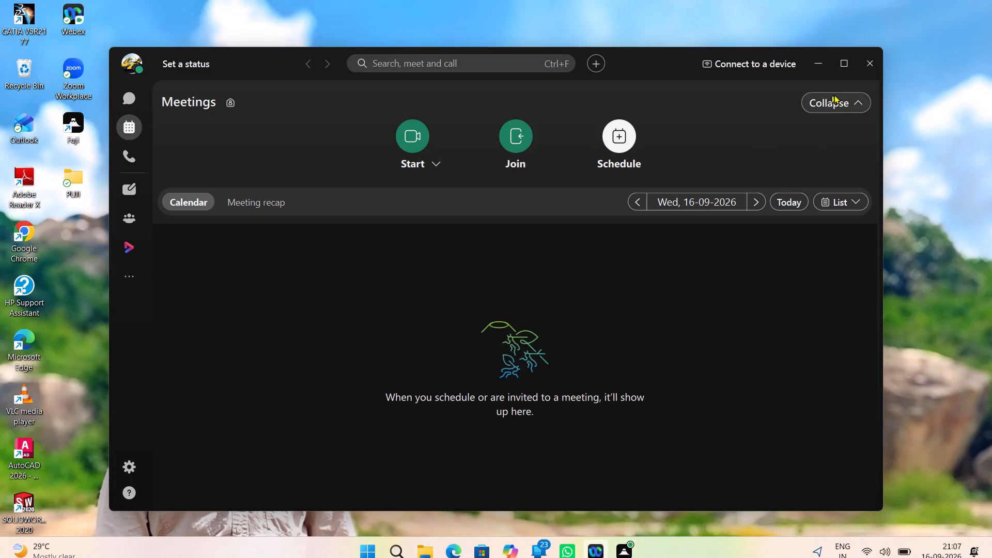
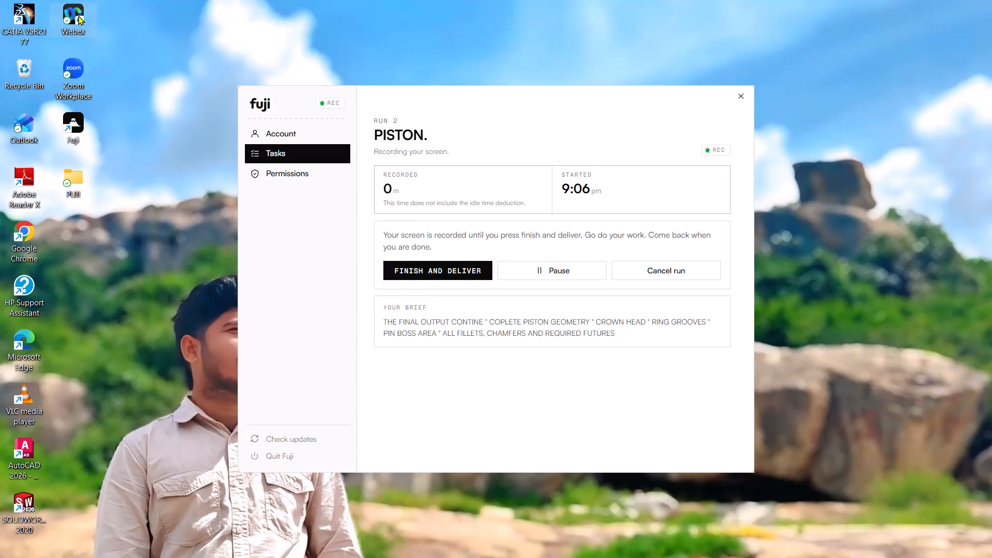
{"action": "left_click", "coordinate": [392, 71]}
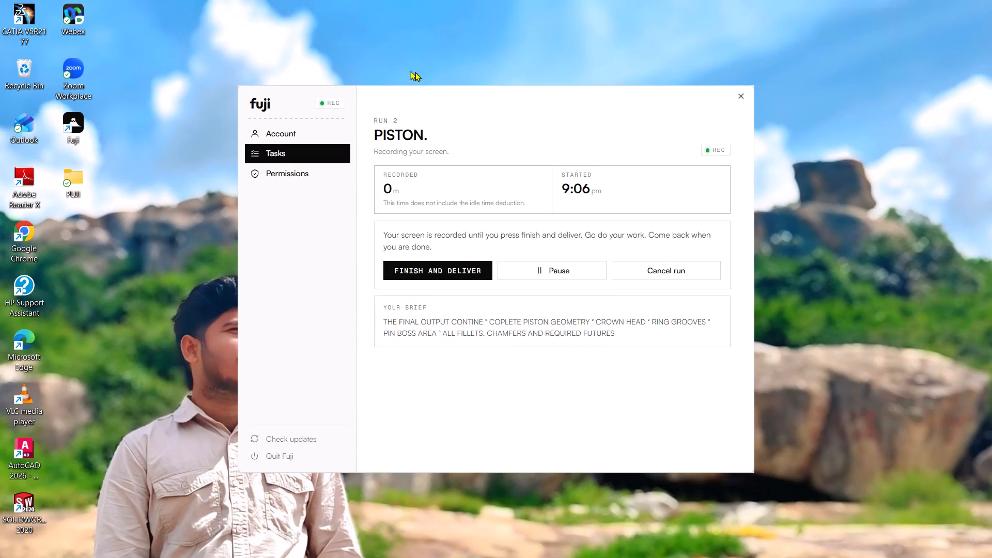
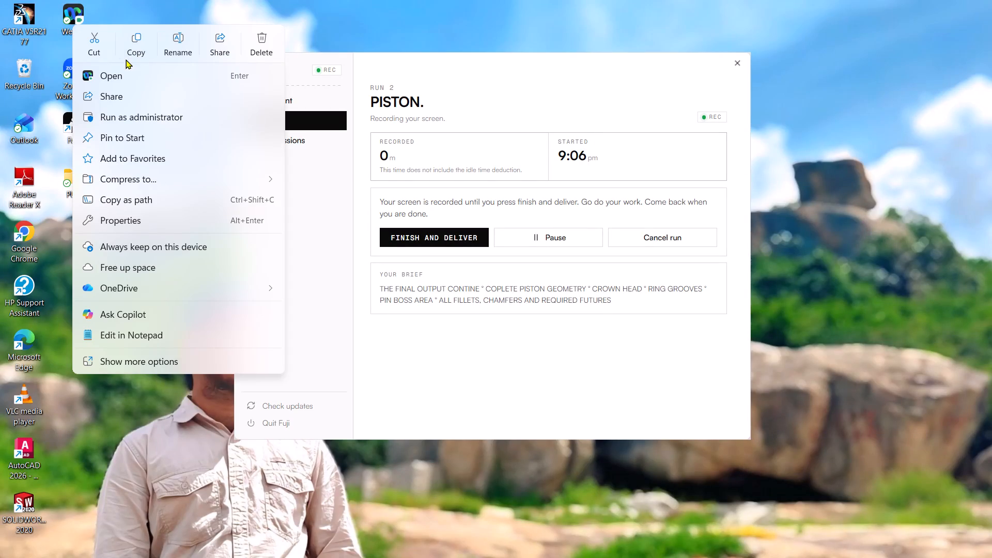
Launch CATIA V5R21 from its desktop shortcut to start the piston model.
{"action": "left_click", "coordinate": [153, 70]}
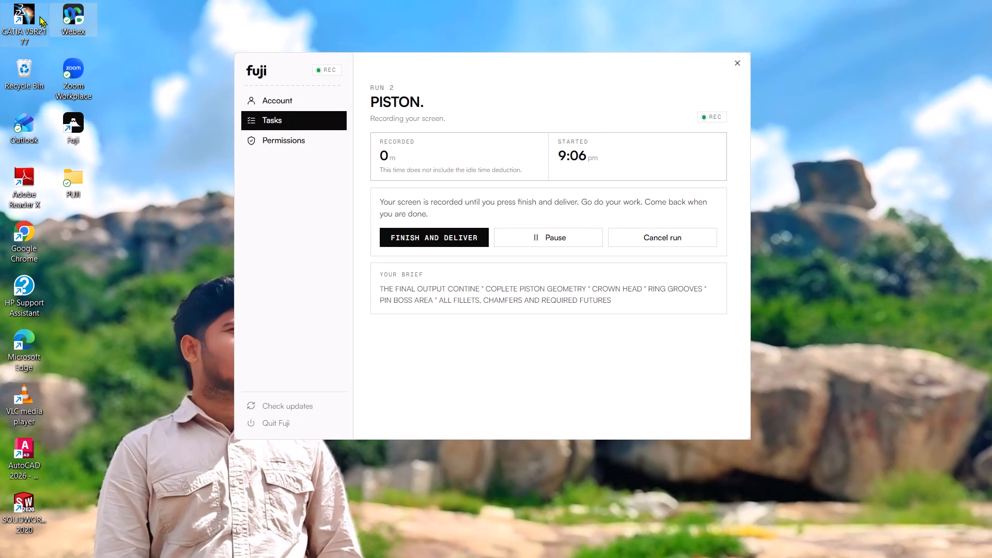
{"action": "double_click", "coordinate": [23, 14]}
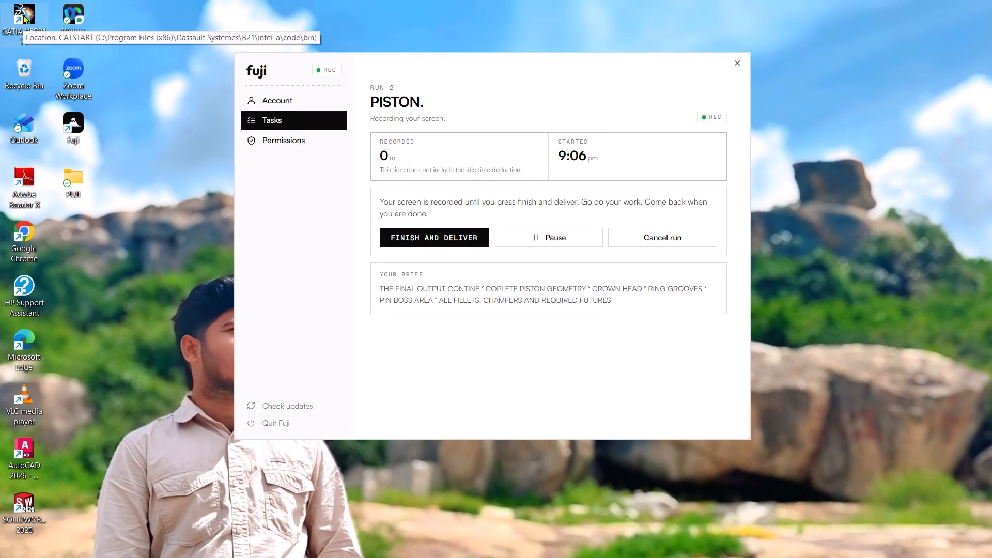
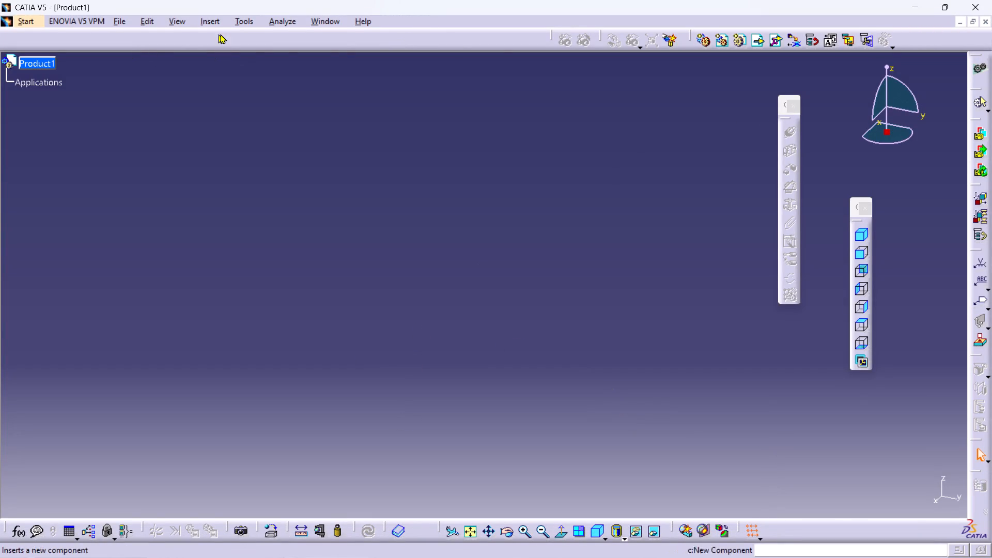
Start a new part in the Part Design workbench of Mechanical Design.
{"action": "left_click", "coordinate": [25, 21]}
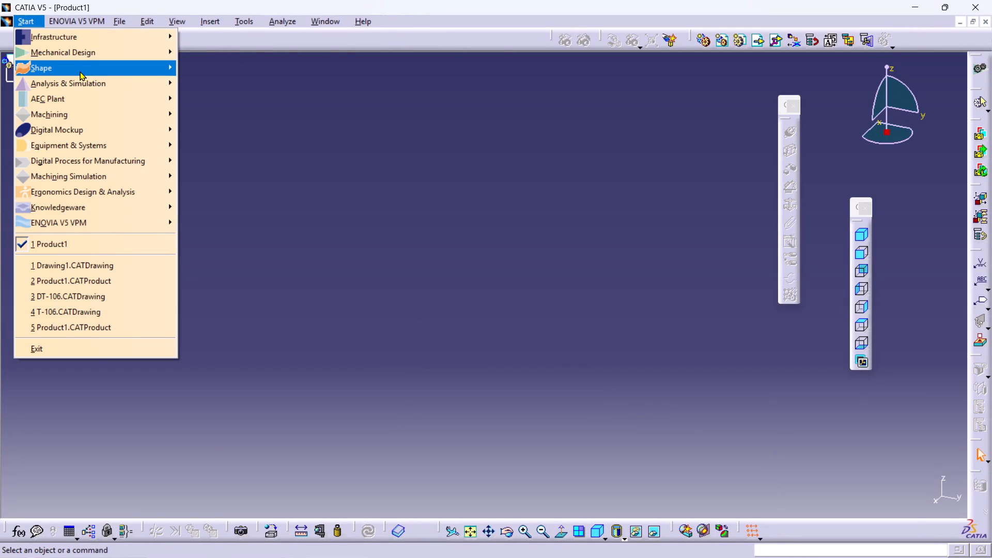
{"action": "left_click", "coordinate": [89, 53]}
{"action": "left_click", "coordinate": [247, 59]}
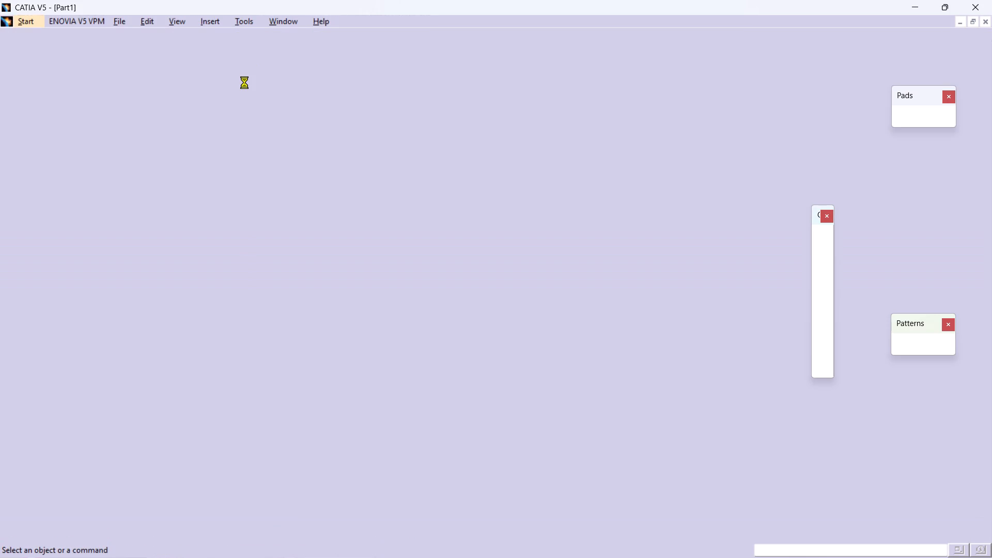
{"action": "triple_click", "coordinate": [346, 229]}
{"action": "double_click", "coordinate": [348, 228]}
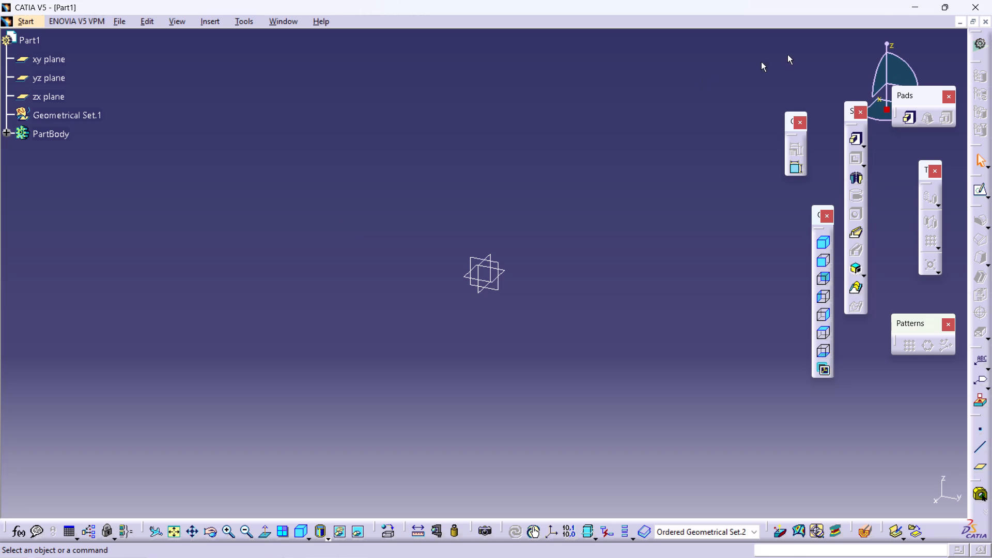
Restore the CATIA window from full screen to a smaller floating window on the desktop.
{"action": "left_click", "coordinate": [945, 5]}
{"action": "left_click", "coordinate": [940, 11]}
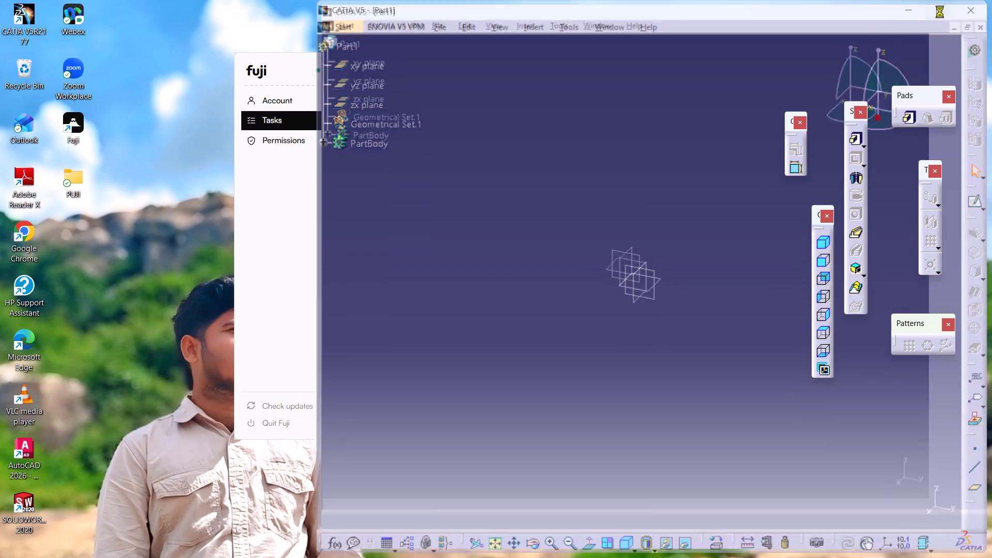
{"action": "left_click", "coordinate": [949, 4]}
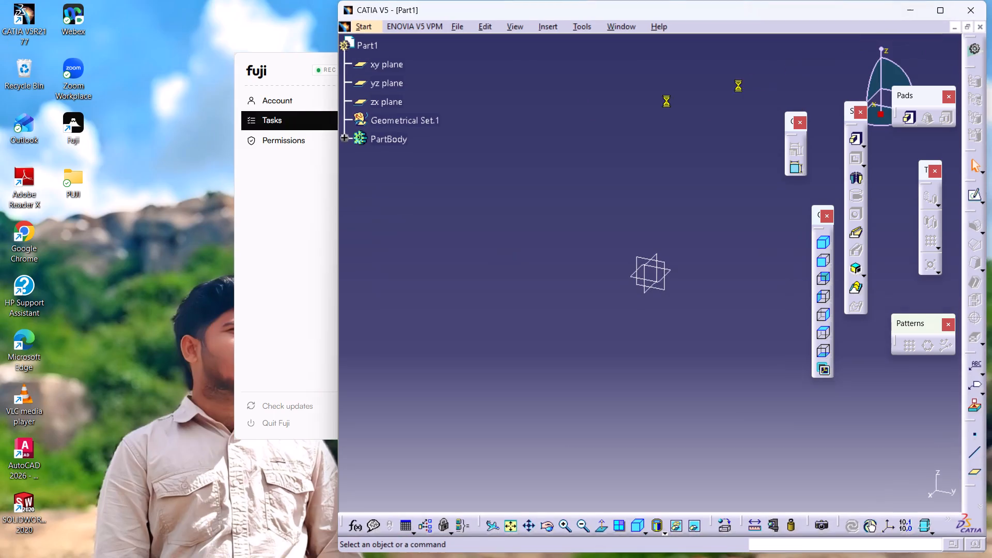
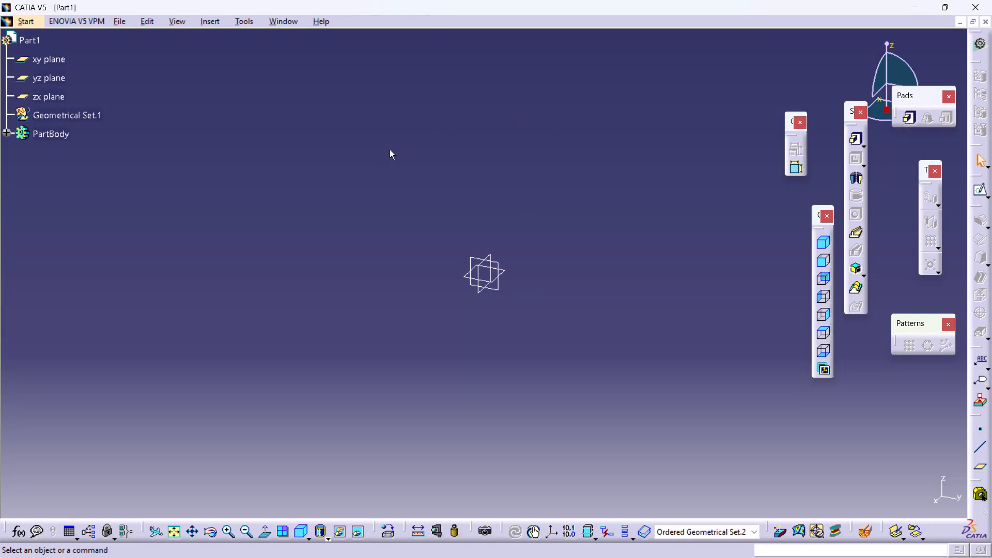
Open a new sketch on the yz plane.
{"action": "left_click", "coordinate": [499, 262]}
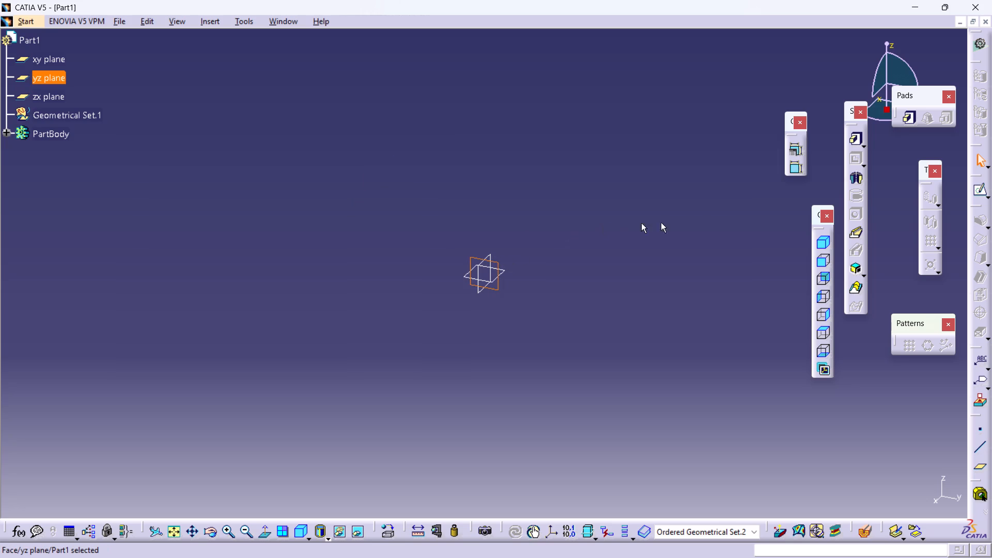
{"action": "left_click", "coordinate": [982, 186]}
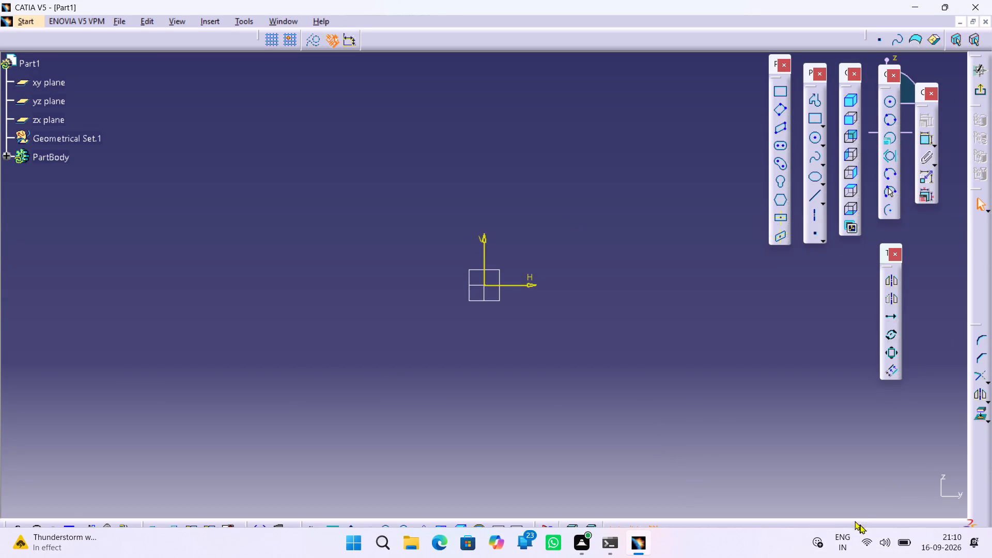
{"action": "left_click", "coordinate": [648, 381]}
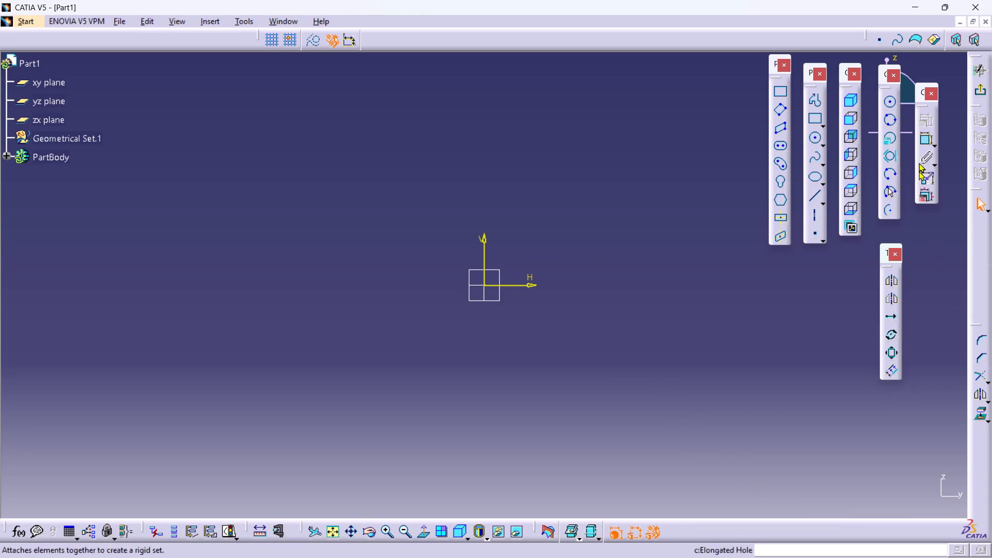
Start a profile on the horizontal axis at about H -65 mm with a vertical line rising about 17 mm.
{"action": "left_click", "coordinate": [810, 94]}
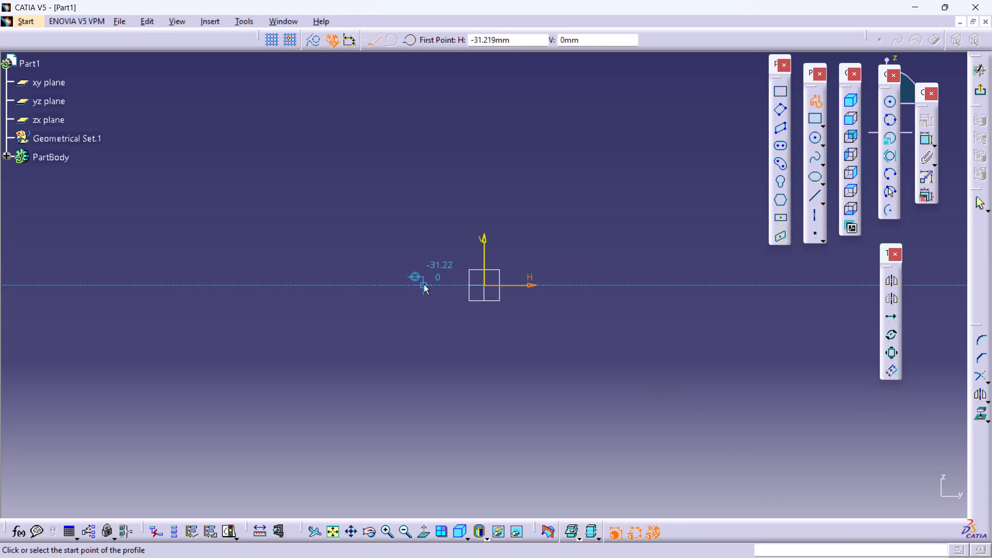
{"action": "left_click", "coordinate": [357, 288]}
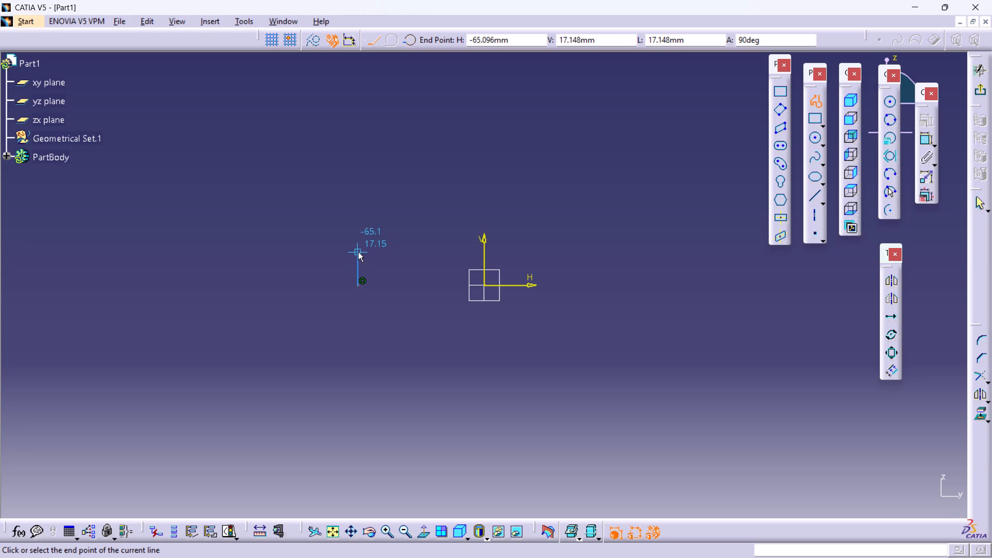
{"action": "left_click", "coordinate": [358, 252]}
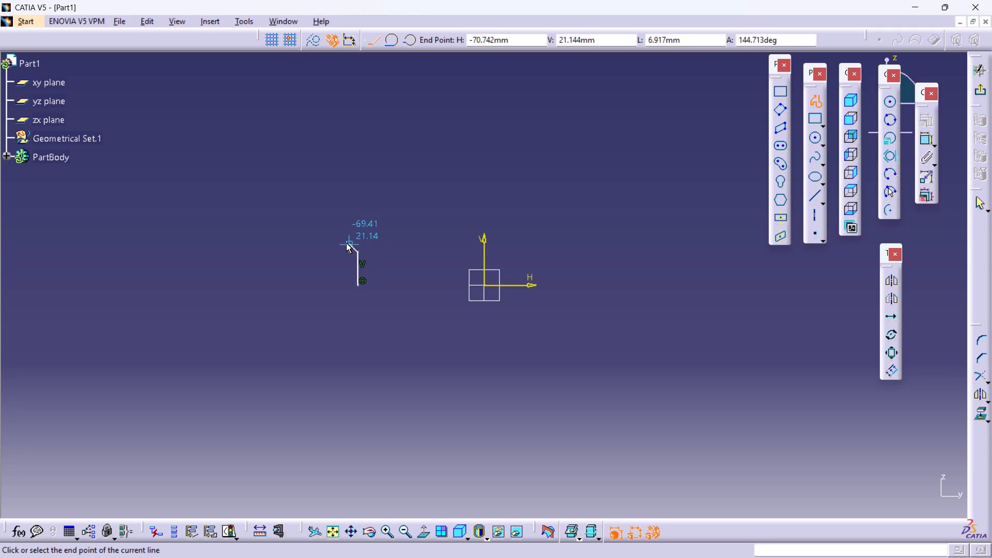
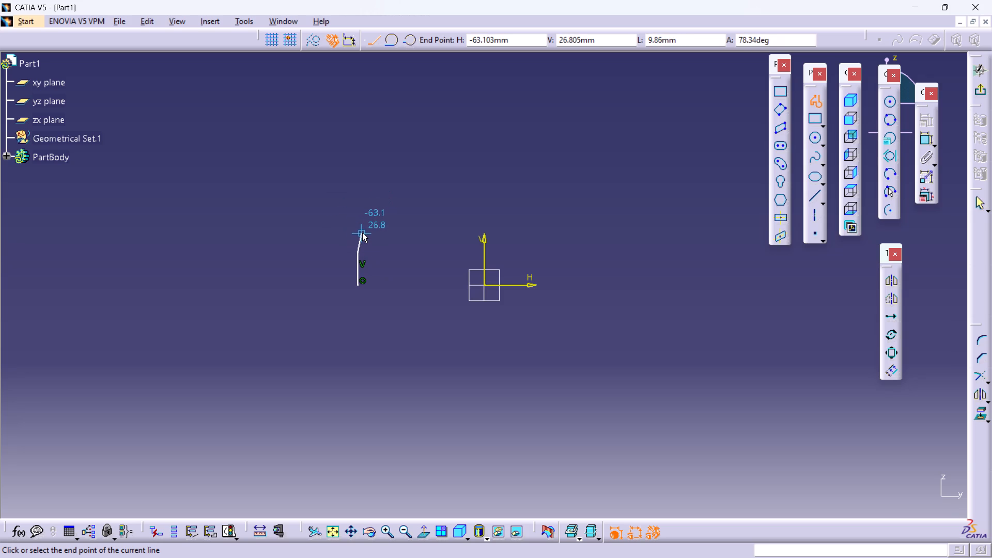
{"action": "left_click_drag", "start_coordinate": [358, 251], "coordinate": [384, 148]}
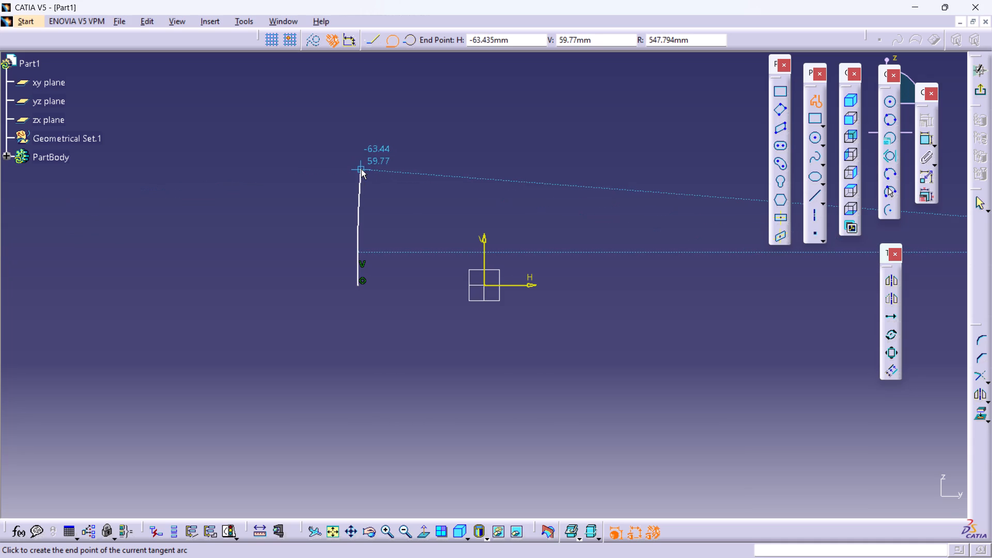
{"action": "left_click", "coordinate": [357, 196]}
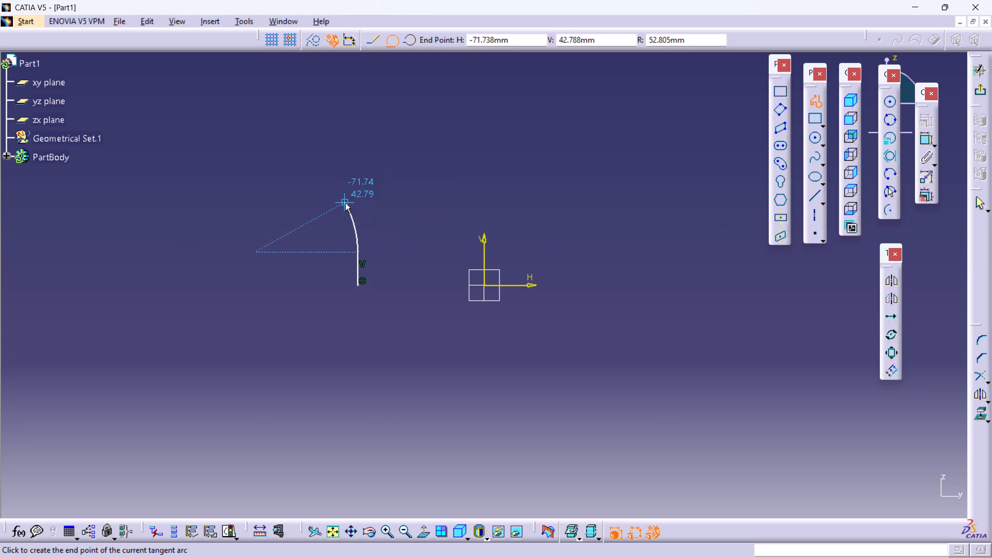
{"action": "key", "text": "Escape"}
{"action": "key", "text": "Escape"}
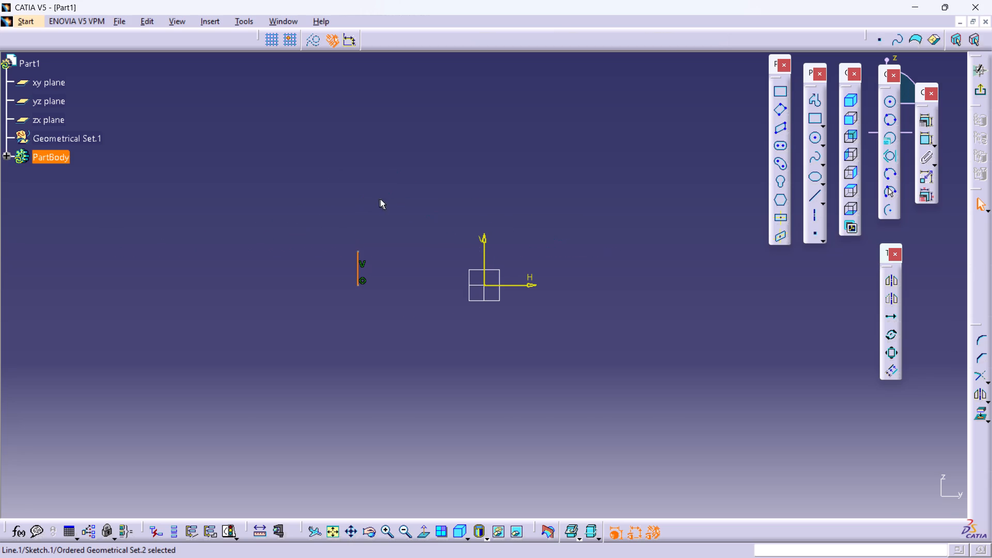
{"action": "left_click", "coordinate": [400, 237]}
Draw a three-point arc from the vertical line's upper end through about H -52, V 37 mm, ending above at about H -63 mm.
{"action": "middle_click_drag", "start_coordinate": [461, 181], "coordinate": [441, 274]}
{"action": "left_click", "coordinate": [562, 266]}
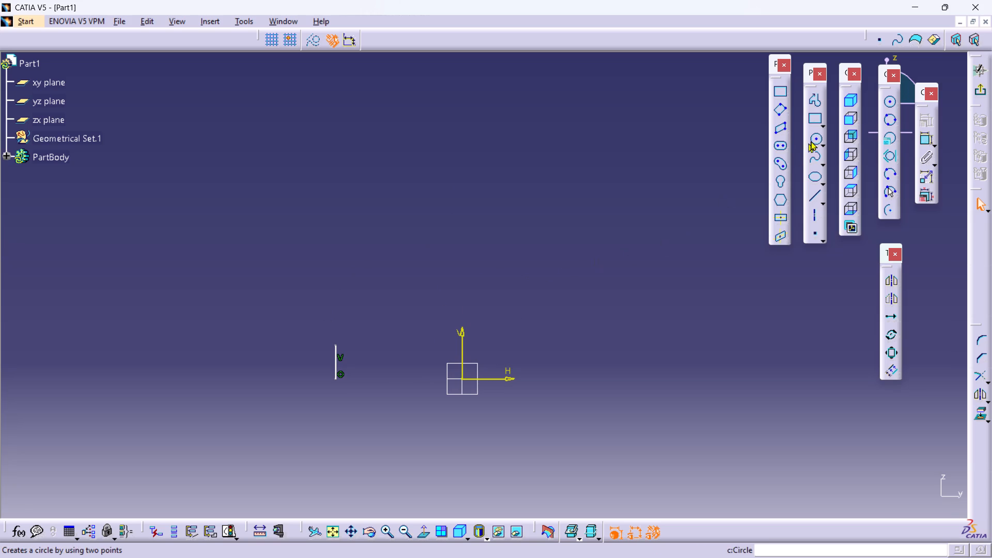
{"action": "left_click", "coordinate": [888, 171]}
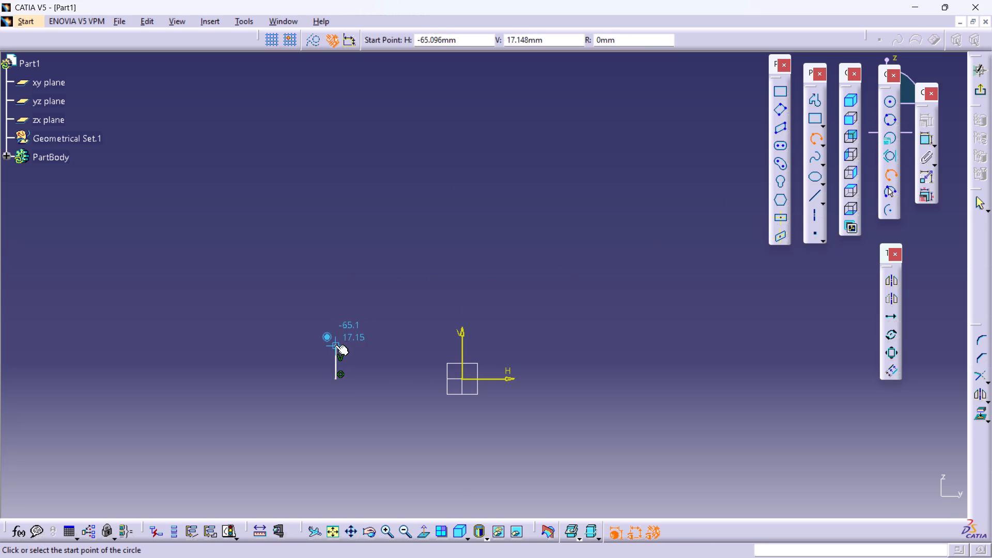
{"action": "left_click", "coordinate": [334, 346]}
{"action": "left_click", "coordinate": [360, 306]}
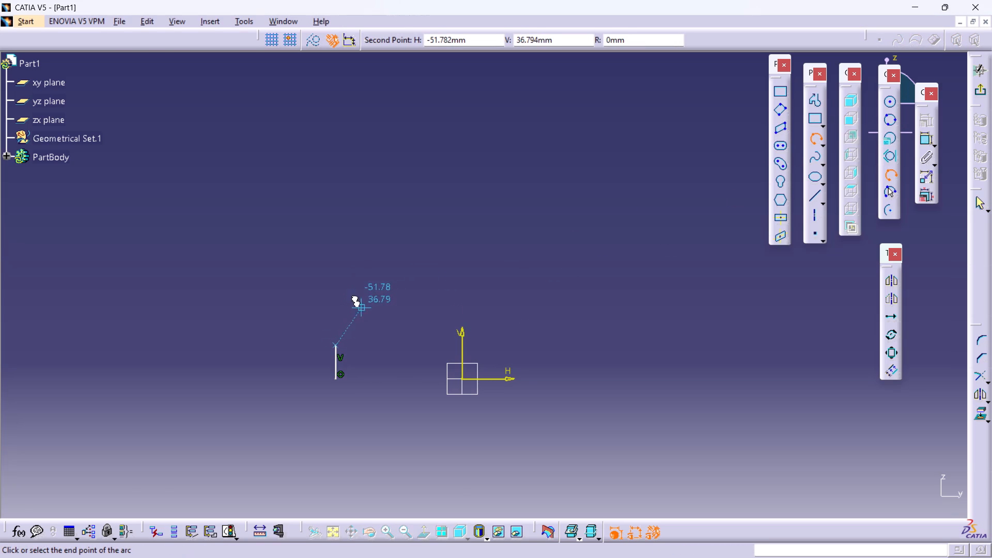
{"action": "left_click", "coordinate": [340, 236]}
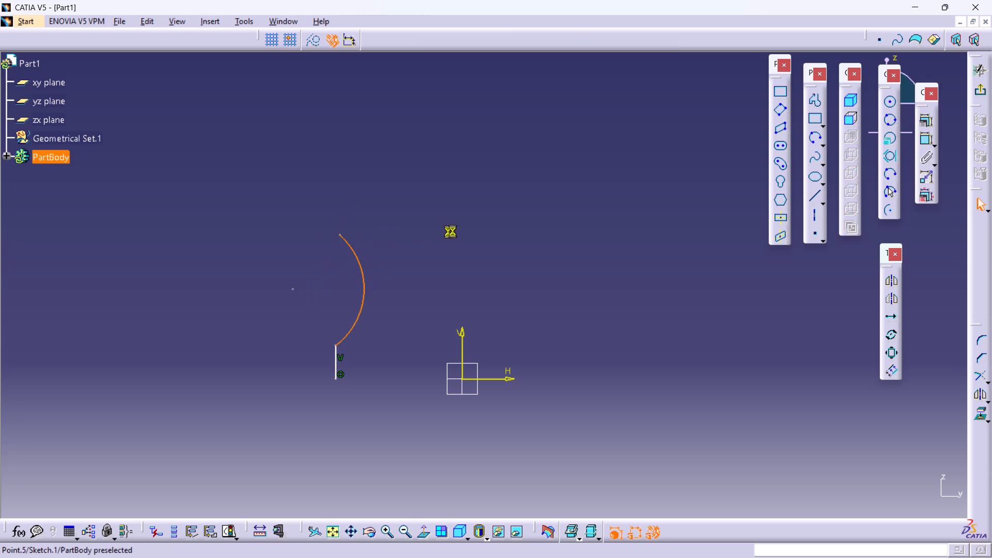
{"action": "left_click", "coordinate": [438, 232]}
{"action": "left_click", "coordinate": [473, 268]}
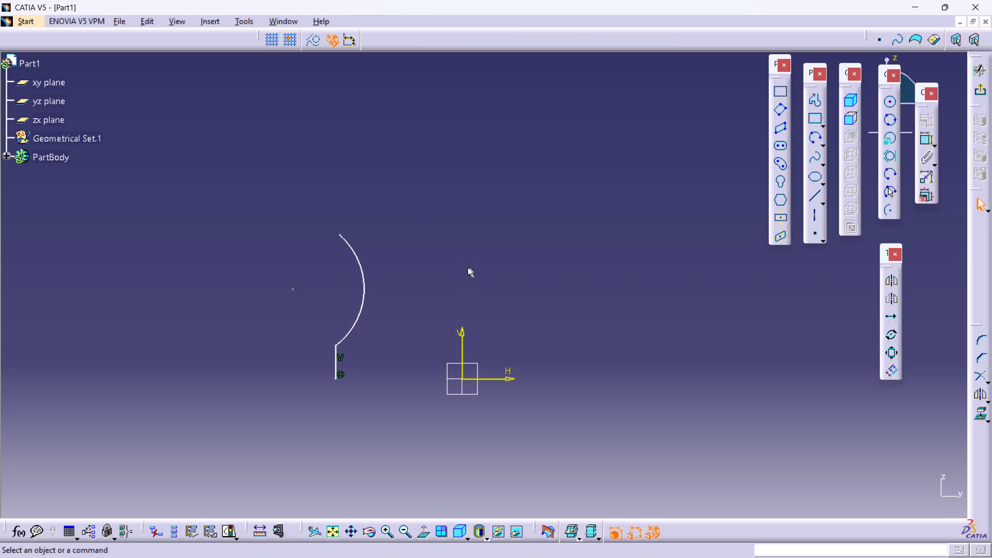
{"action": "left_click", "coordinate": [463, 267]}
Start a new profile at the arc's upper end with a vertical line rising about 31 mm.
{"action": "middle_click_drag", "start_coordinate": [427, 266], "coordinate": [461, 343]}
{"action": "double_click", "coordinate": [513, 315]}
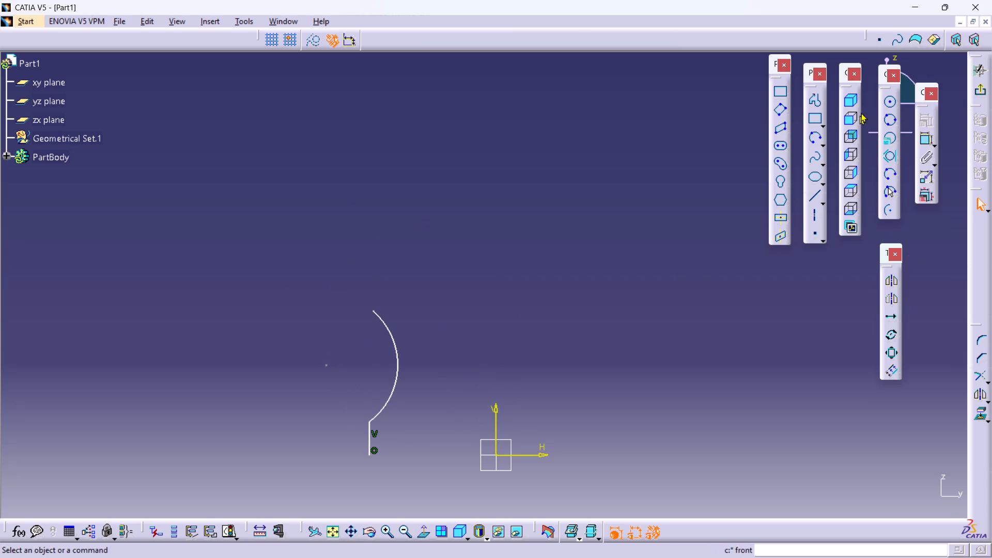
{"action": "left_click", "coordinate": [814, 102]}
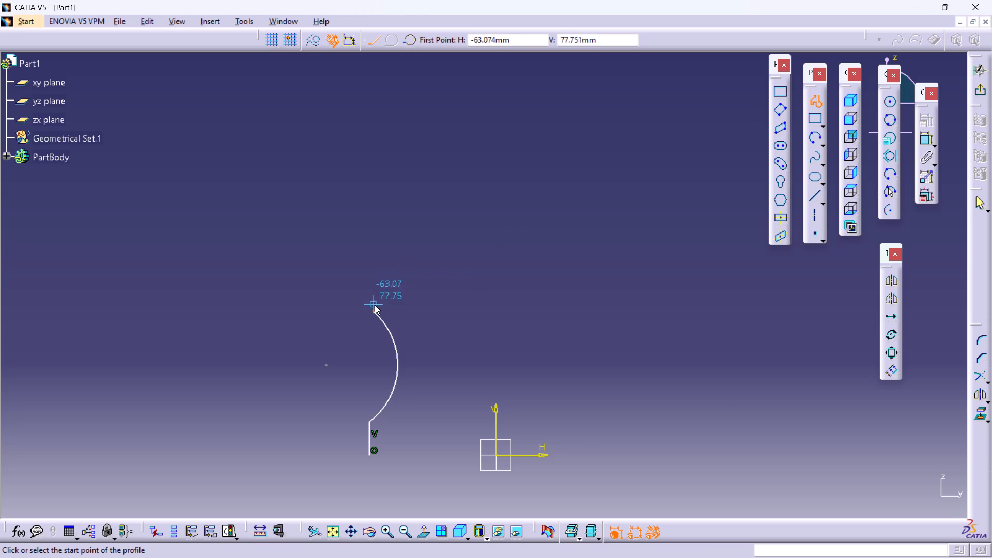
{"action": "left_click", "coordinate": [375, 313]}
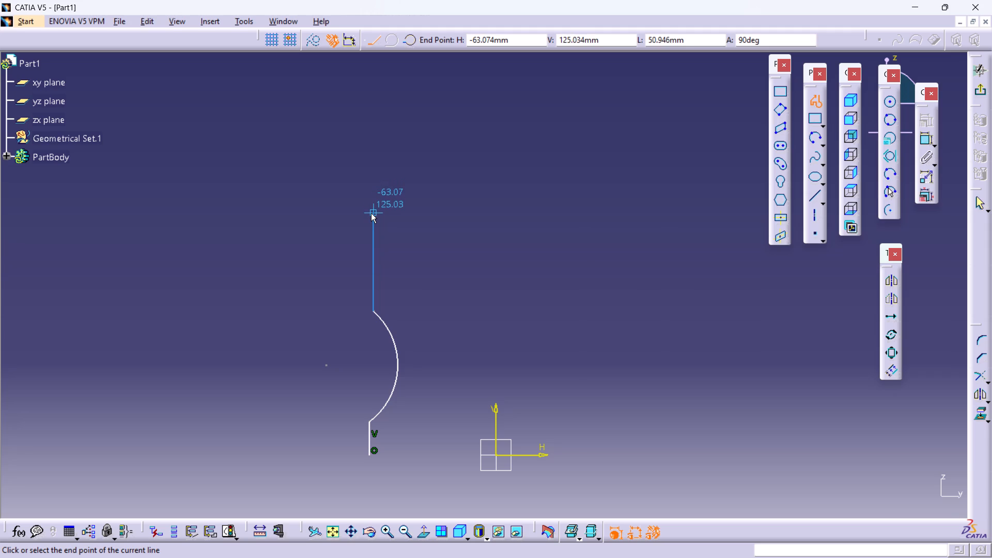
{"action": "left_click", "coordinate": [374, 252]}
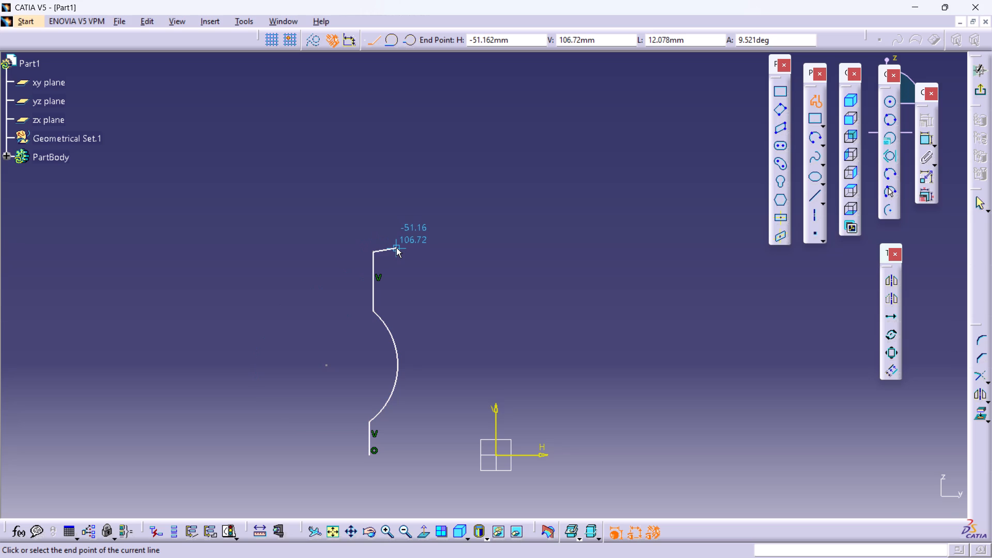
Continue the profile with a rectangular ring groove about 12 mm deep and 17 mm high, returning to H -63 mm.
{"action": "left_click", "coordinate": [395, 253]}
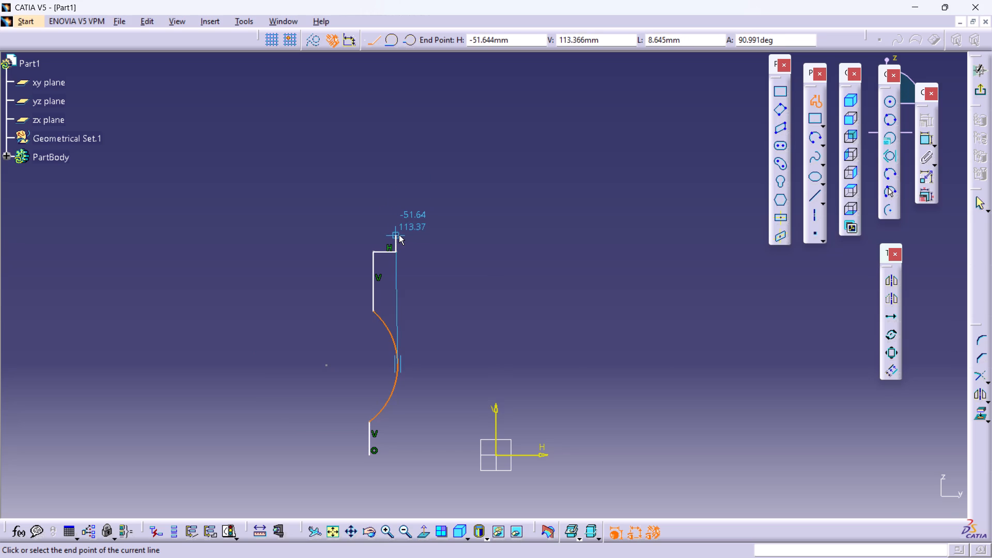
{"action": "right_click", "coordinate": [399, 237]}
{"action": "left_click", "coordinate": [399, 224]}
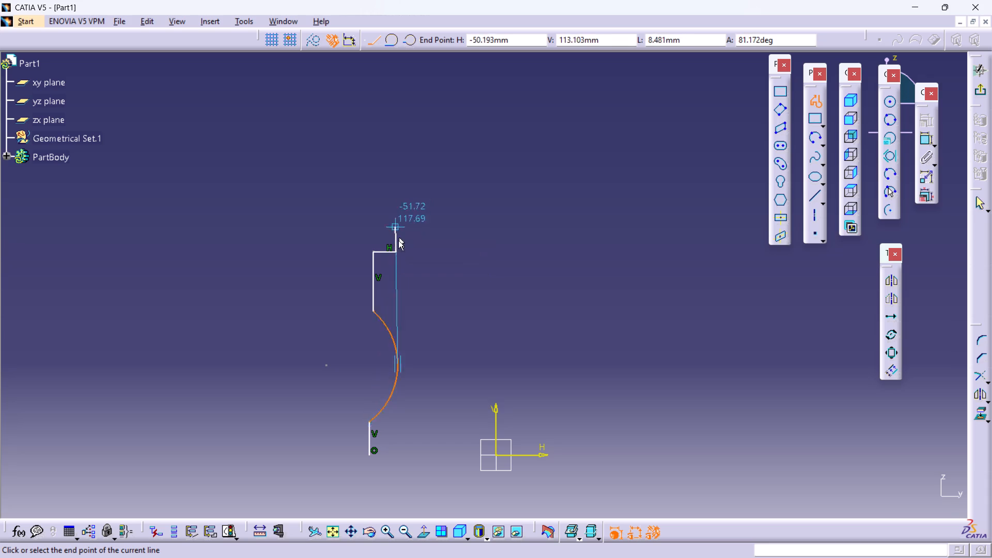
{"action": "middle_click_drag", "start_coordinate": [395, 253], "coordinate": [406, 158]}
{"action": "right_click", "coordinate": [392, 252]}
{"action": "middle_click_drag", "start_coordinate": [443, 274], "coordinate": [567, 342]}
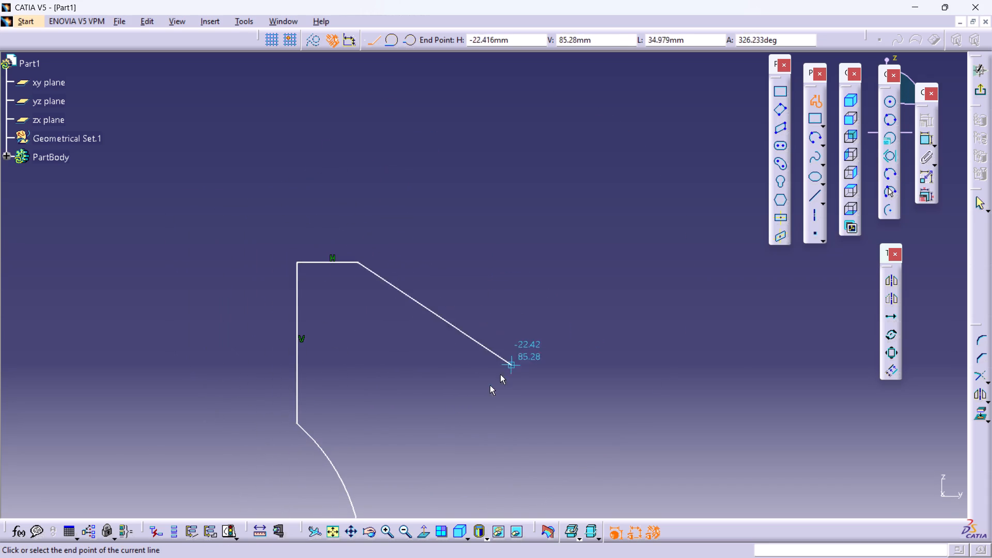
{"action": "left_click", "coordinate": [426, 526]}
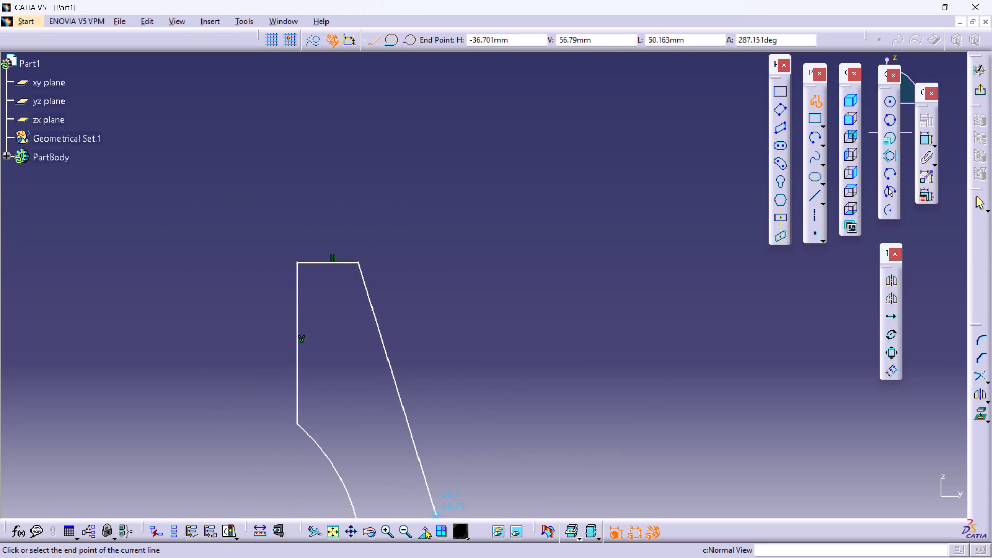
{"action": "left_click", "coordinate": [425, 530]}
{"action": "left_click", "coordinate": [425, 530]}
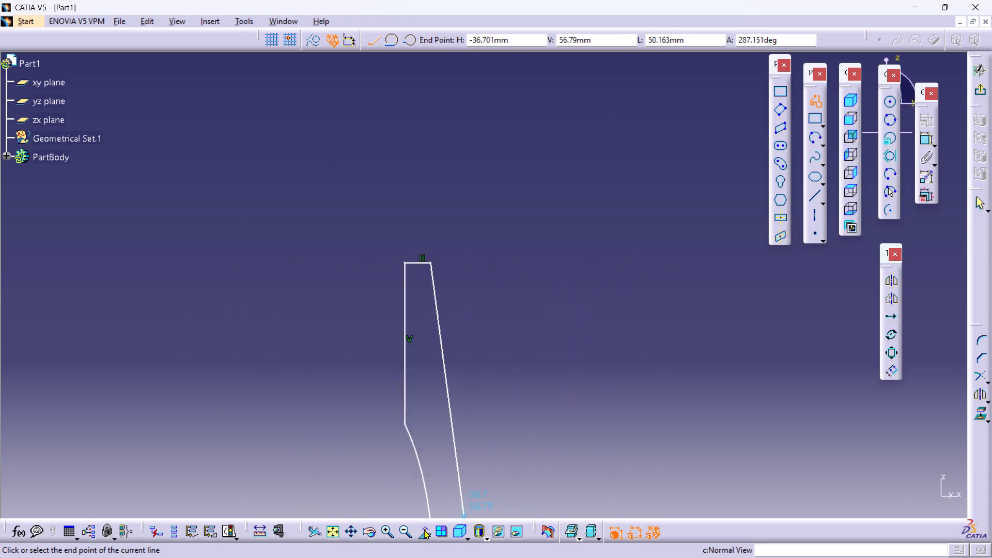
{"action": "left_click", "coordinate": [357, 172], "text": "shift"}
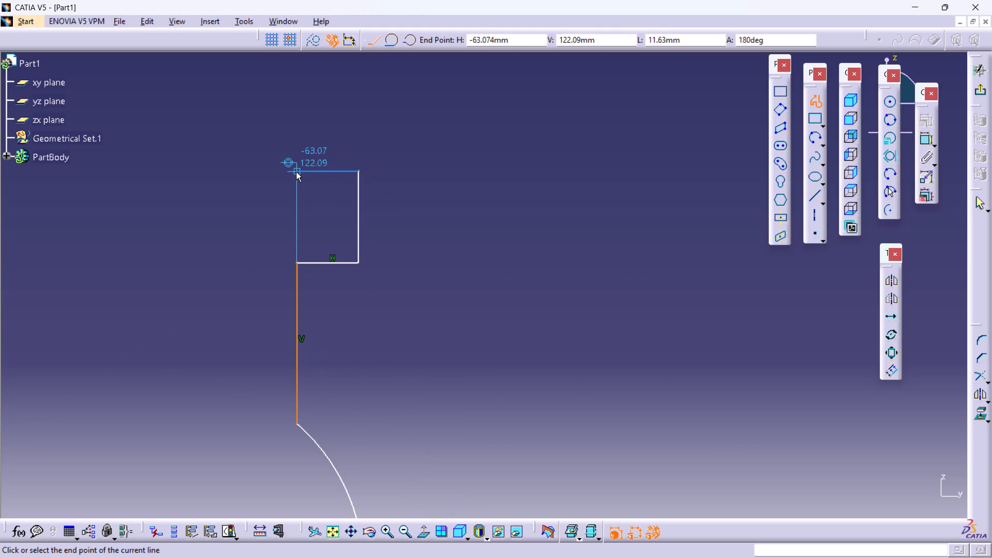
{"action": "left_click", "coordinate": [296, 172]}
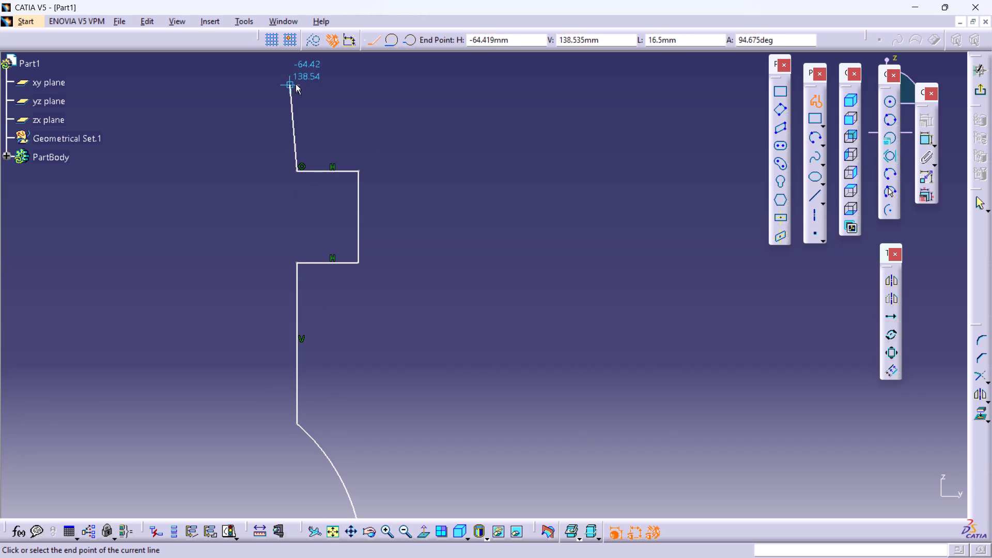
Add a vertical land about 19 mm high and a second ring groove about 12 mm deep and 5 mm high above it.
{"action": "left_click", "coordinate": [297, 72]}
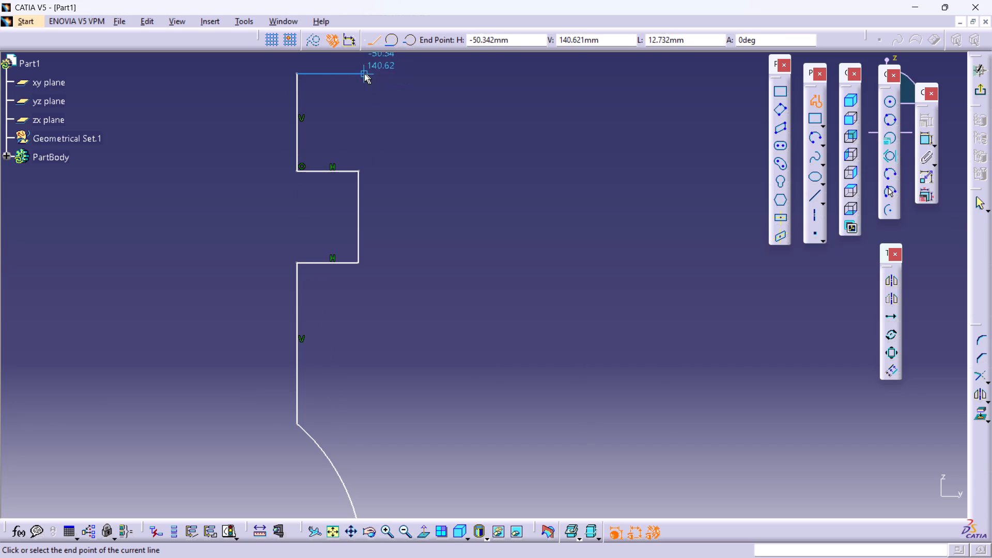
{"action": "left_click", "coordinate": [359, 74]}
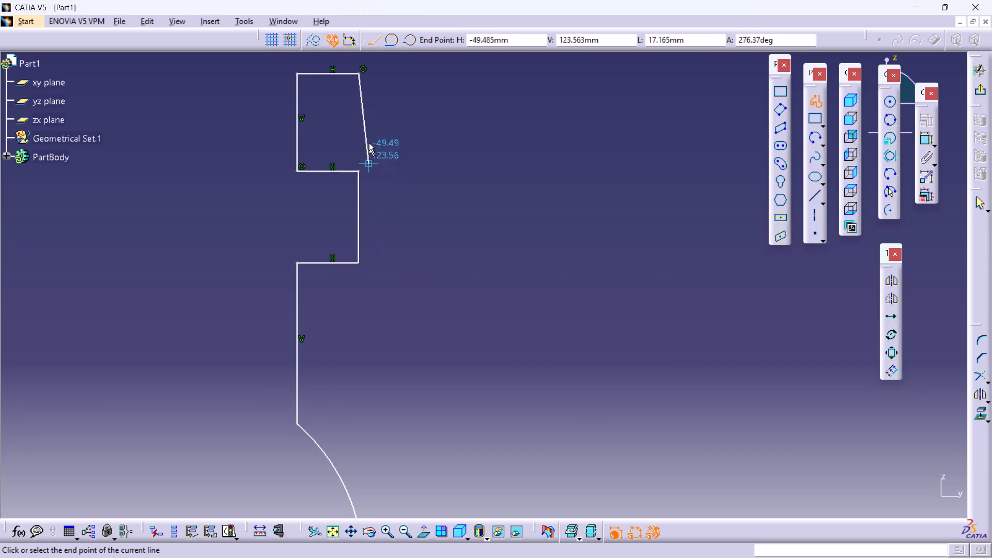
{"action": "middle_click_drag", "start_coordinate": [366, 131], "coordinate": [394, 400]}
{"action": "scroll", "coordinate": [394, 400], "scroll_direction": "up", "scroll_amount": 1}
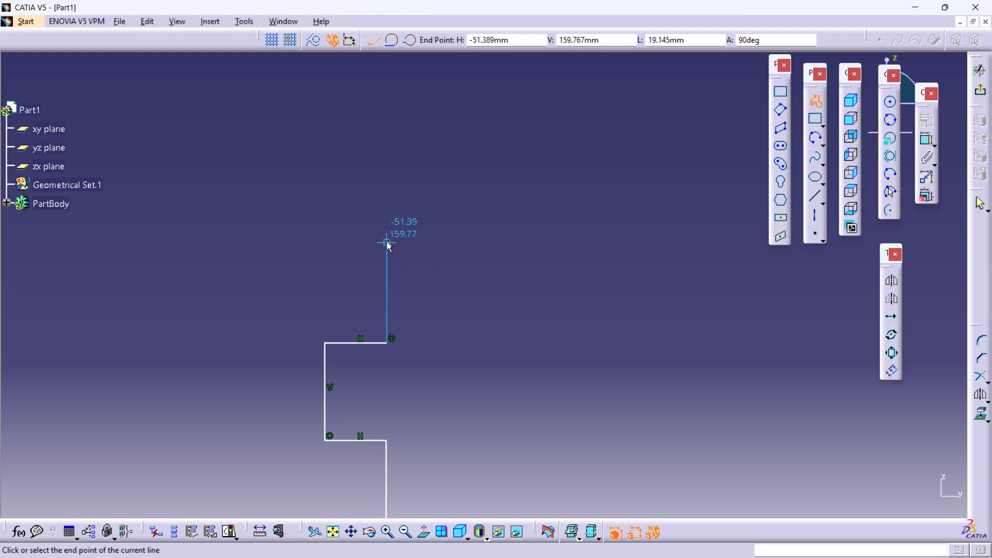
{"action": "left_click", "coordinate": [389, 316]}
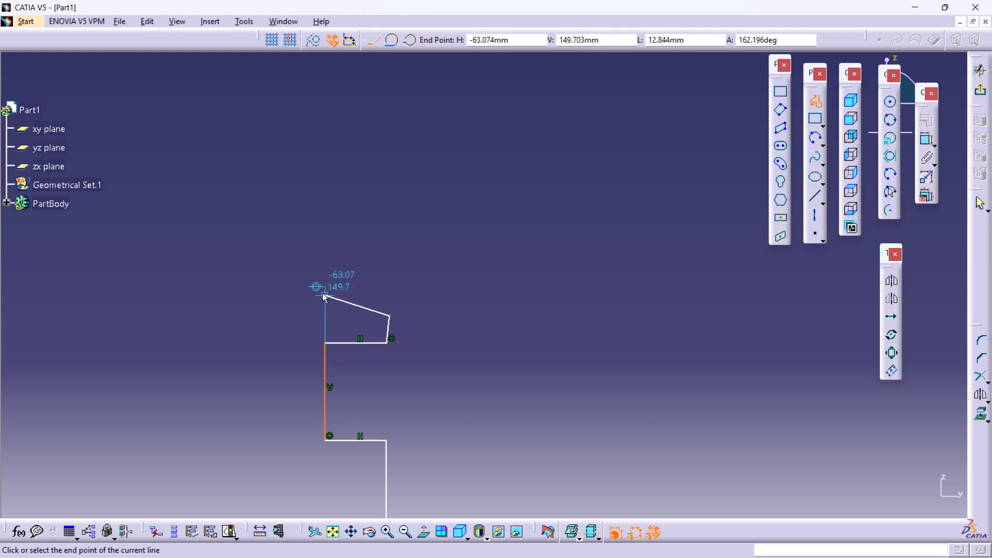
{"action": "left_click", "coordinate": [325, 319]}
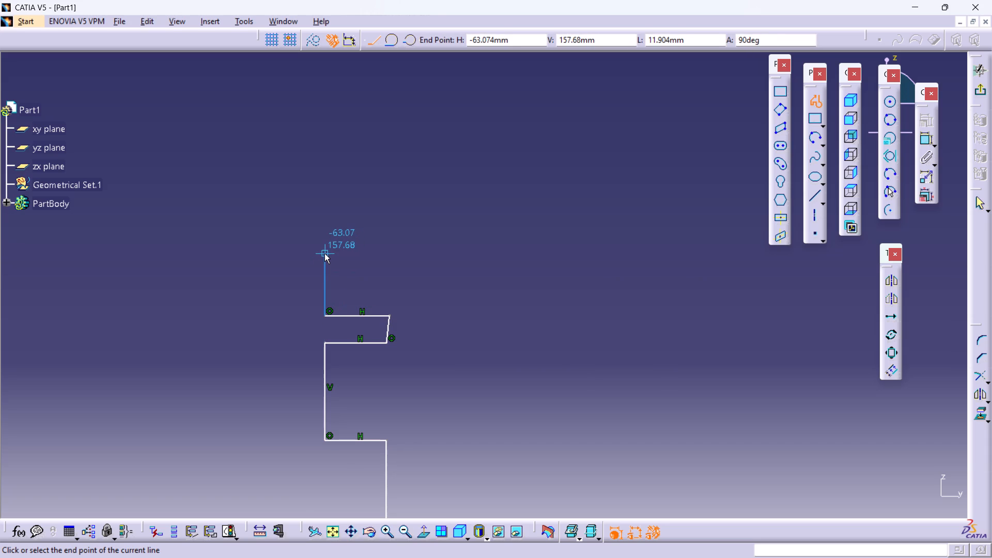
Draw a vertical line about 12 mm above the second groove and a crown arc of about 59 mm radius ending near H -27, V 176 mm.
{"action": "left_click", "coordinate": [324, 254]}
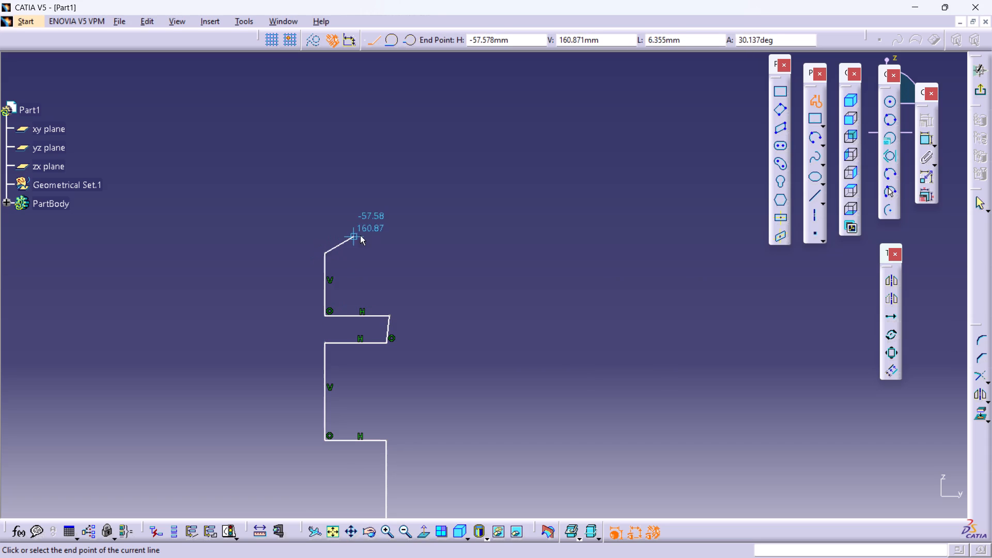
{"action": "left_click_drag", "start_coordinate": [326, 251], "coordinate": [426, 144]}
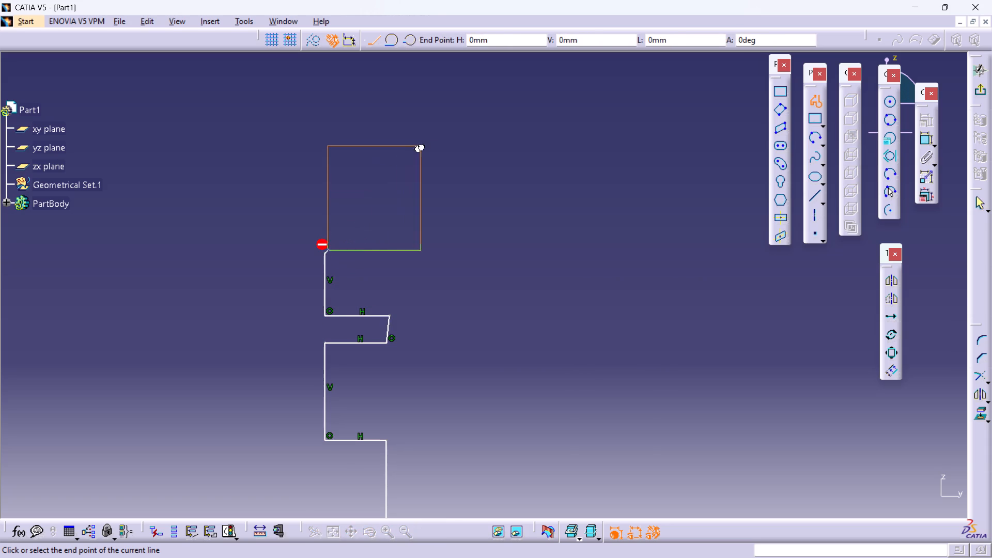
{"action": "left_click_drag", "start_coordinate": [426, 144], "coordinate": [437, 148]}
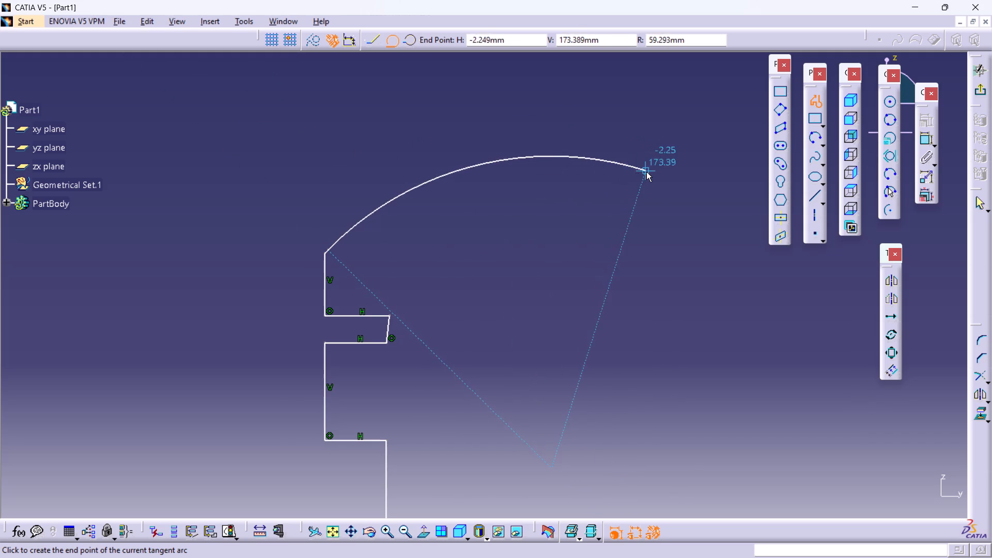
{"action": "right_click", "coordinate": [526, 159]}
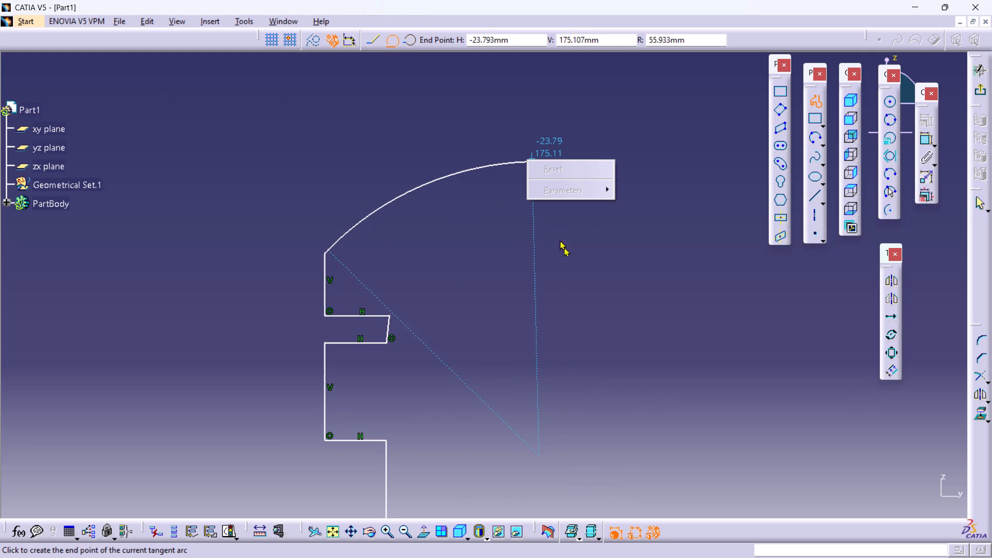
{"action": "middle_click_drag", "start_coordinate": [513, 218], "coordinate": [480, 128]}
{"action": "scroll", "coordinate": [502, 210], "scroll_direction": "up", "scroll_amount": 1}
{"action": "left_click", "coordinate": [468, 212]}
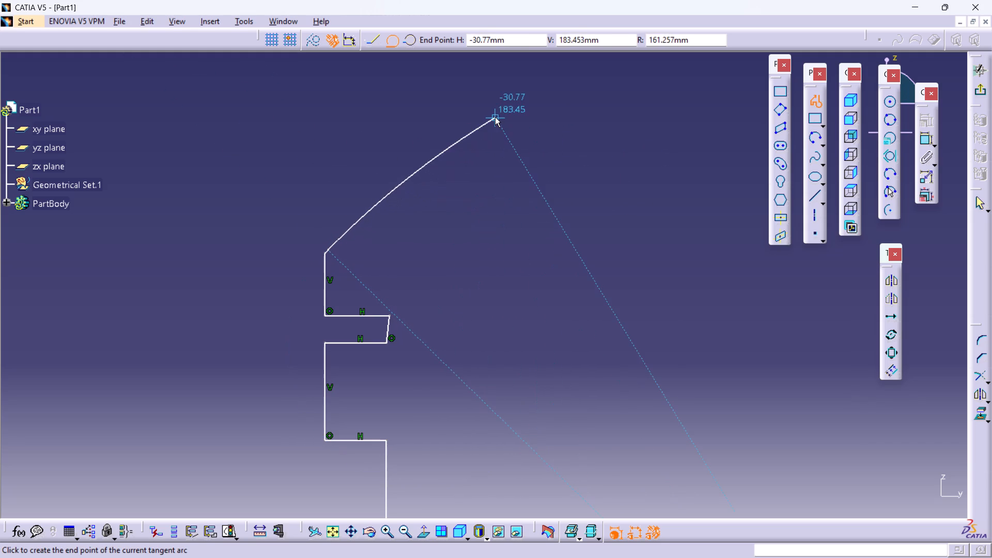
{"action": "left_click", "coordinate": [516, 160]}
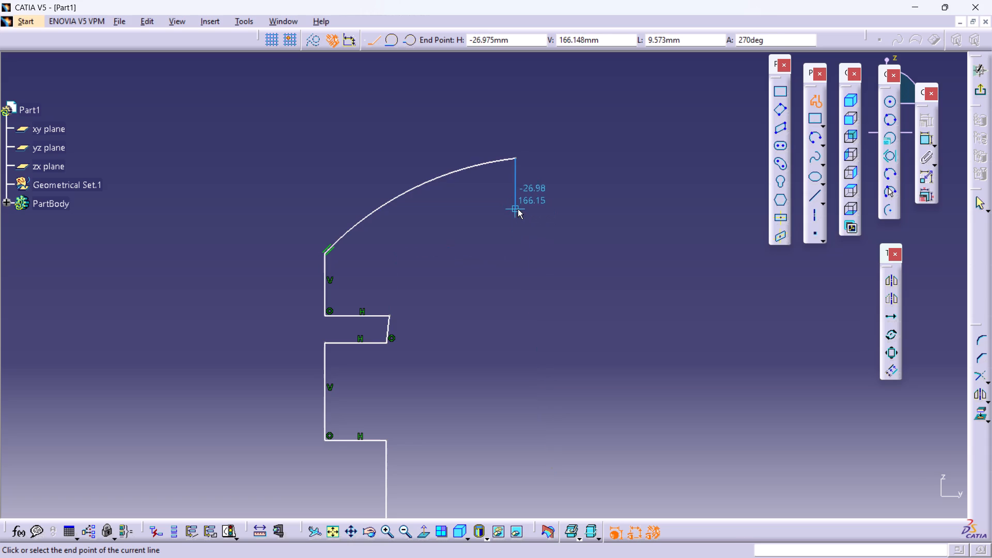
Draw the crown's inner edge with a vertical line down about 14 mm and a horizontal line about 22 mm back toward the grooves.
{"action": "left_click", "coordinate": [518, 237]}
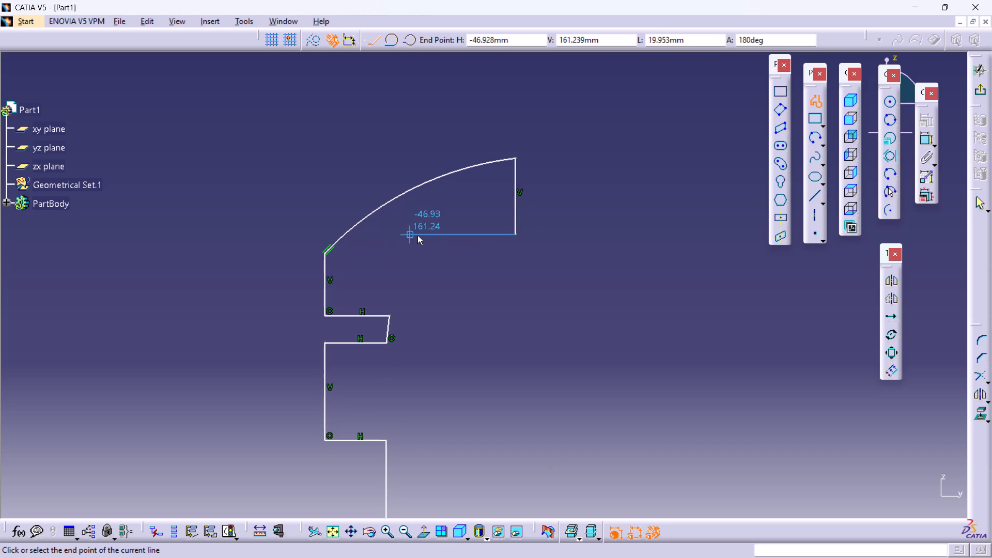
{"action": "left_click", "coordinate": [398, 236]}
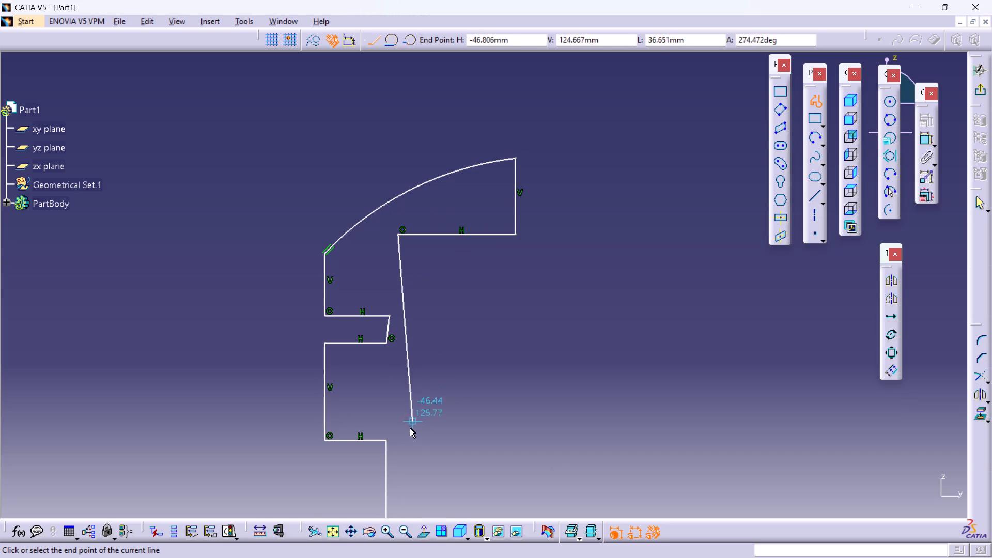
Draw the inner wall as a vertical line about 77 mm down from the crown's inner edge to V 84 mm.
{"action": "middle_click_drag", "start_coordinate": [397, 290], "coordinate": [397, 241]}
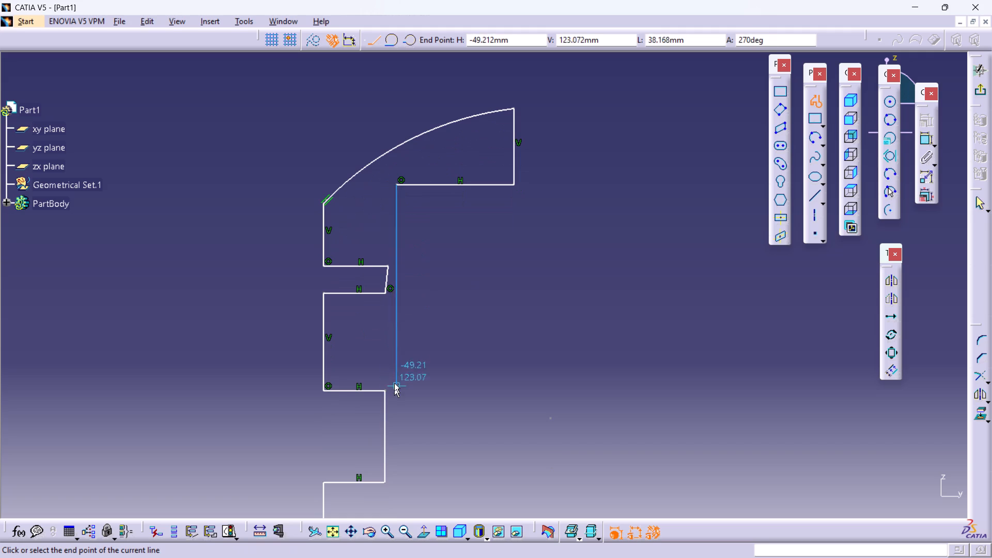
{"action": "right_click", "coordinate": [394, 250]}
{"action": "left_click", "coordinate": [396, 358]}
{"action": "middle_click_drag", "start_coordinate": [404, 354], "coordinate": [393, 346]}
{"action": "right_click", "coordinate": [392, 345]}
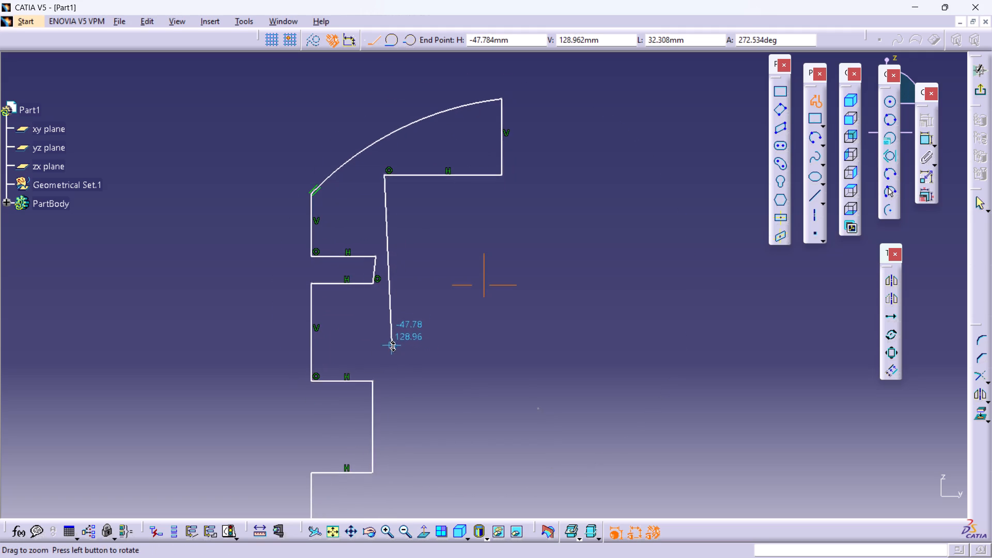
{"action": "middle_click_drag", "start_coordinate": [393, 346], "coordinate": [410, 414]}
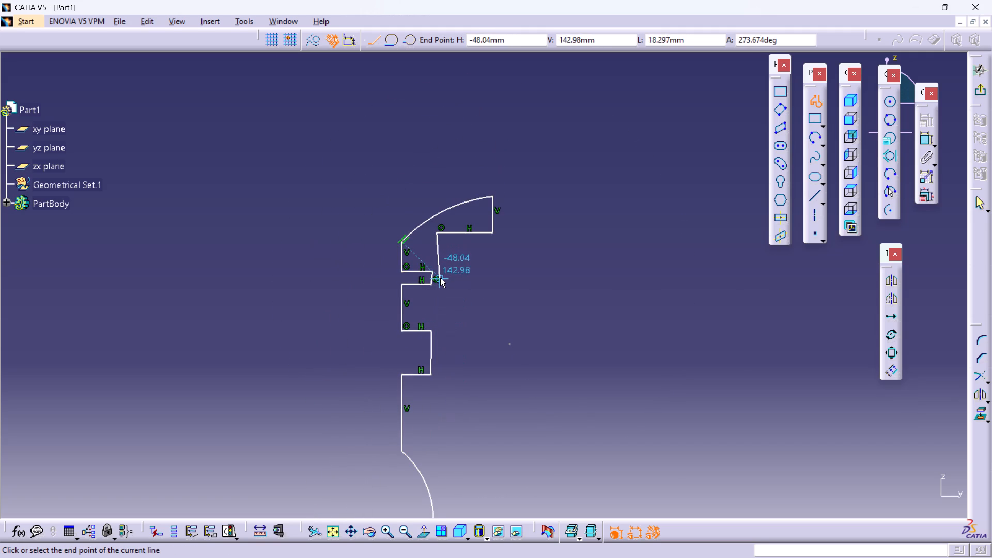
{"action": "left_click", "coordinate": [437, 426]}
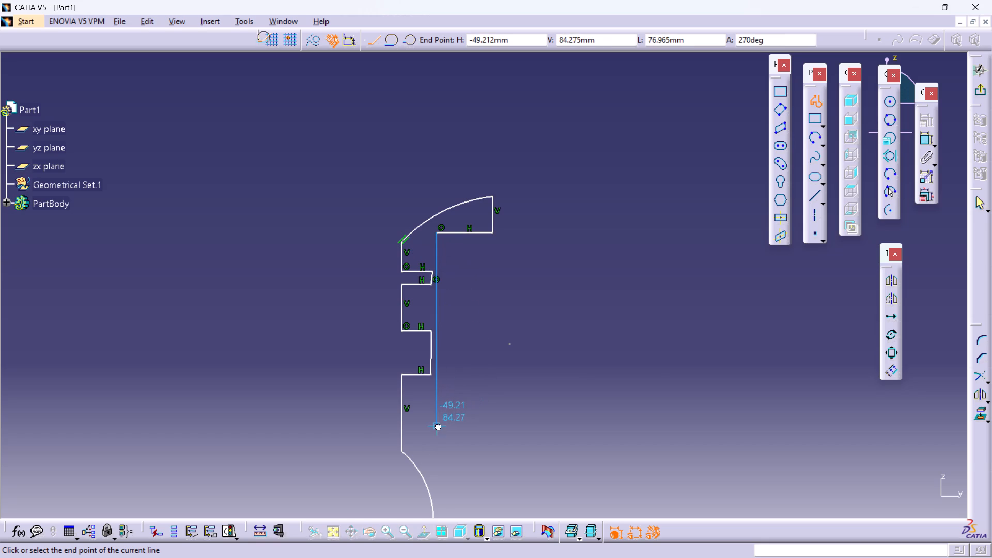
Close the profile with a horizontal line about 25 mm inward, a vertical line about 84 mm down to the H axis, and a base line to the start point.
{"action": "middle_click_drag", "start_coordinate": [530, 428], "coordinate": [514, 256]}
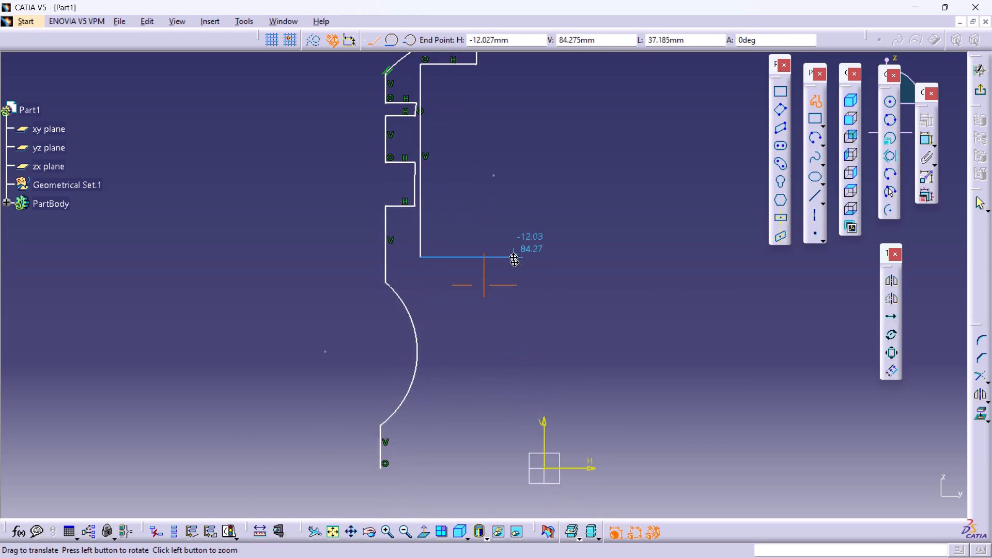
{"action": "middle_click_drag", "start_coordinate": [514, 256], "coordinate": [515, 251]}
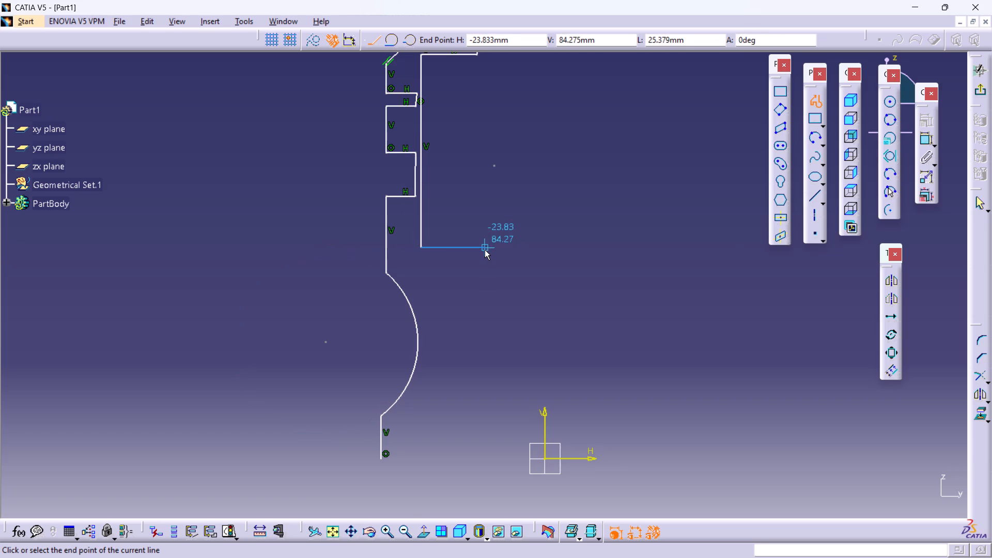
{"action": "left_click", "coordinate": [485, 250]}
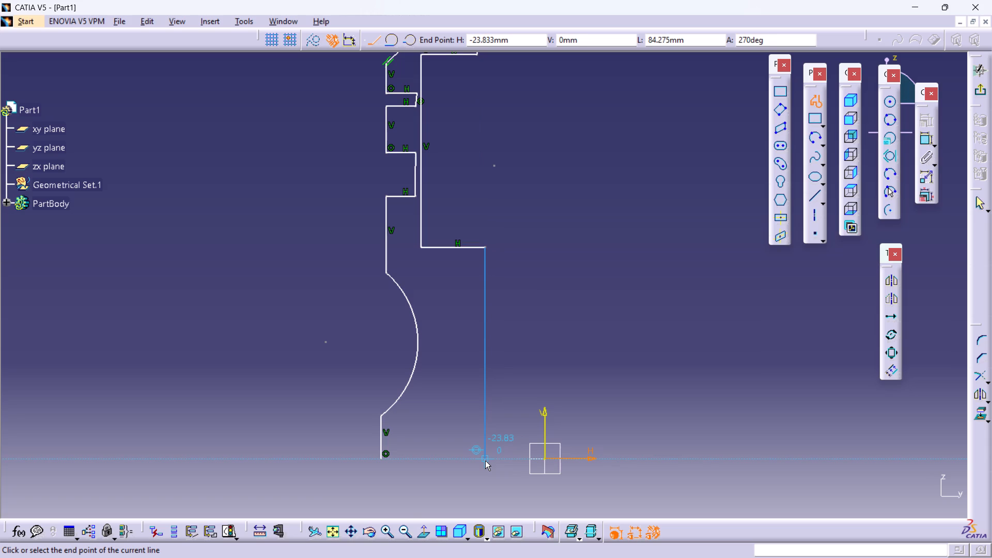
{"action": "left_click", "coordinate": [485, 461]}
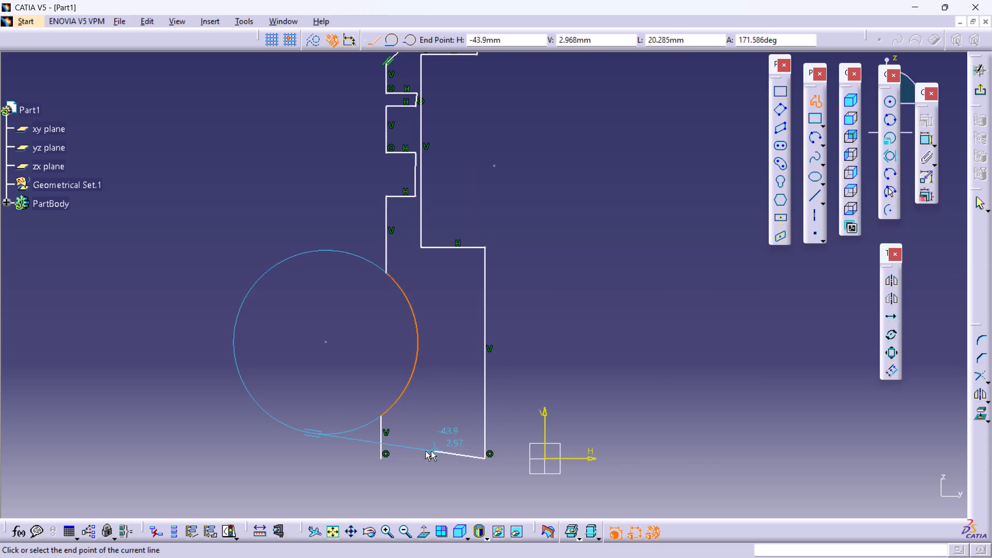
{"action": "left_click", "coordinate": [382, 459]}
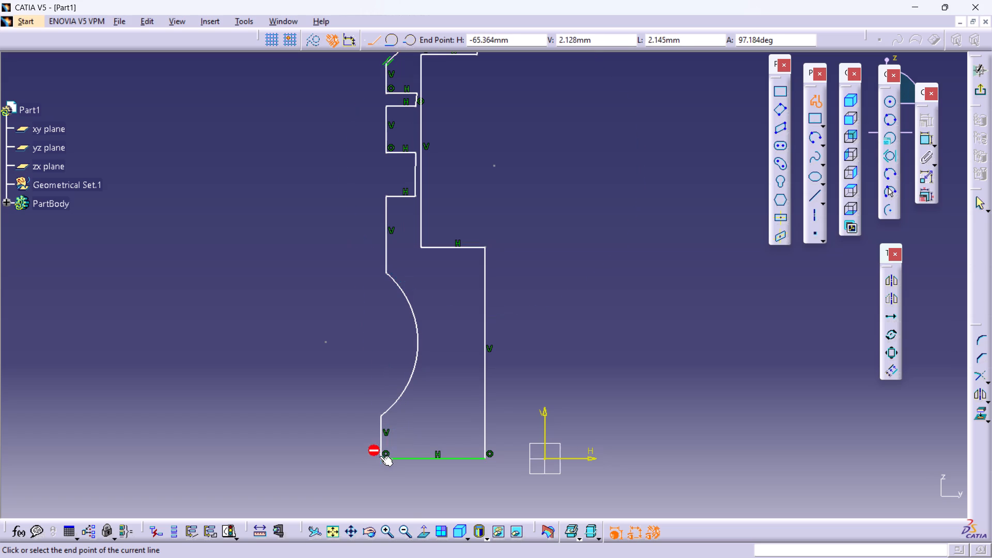
{"action": "right_click_drag", "start_coordinate": [516, 411], "coordinate": [512, 396]}
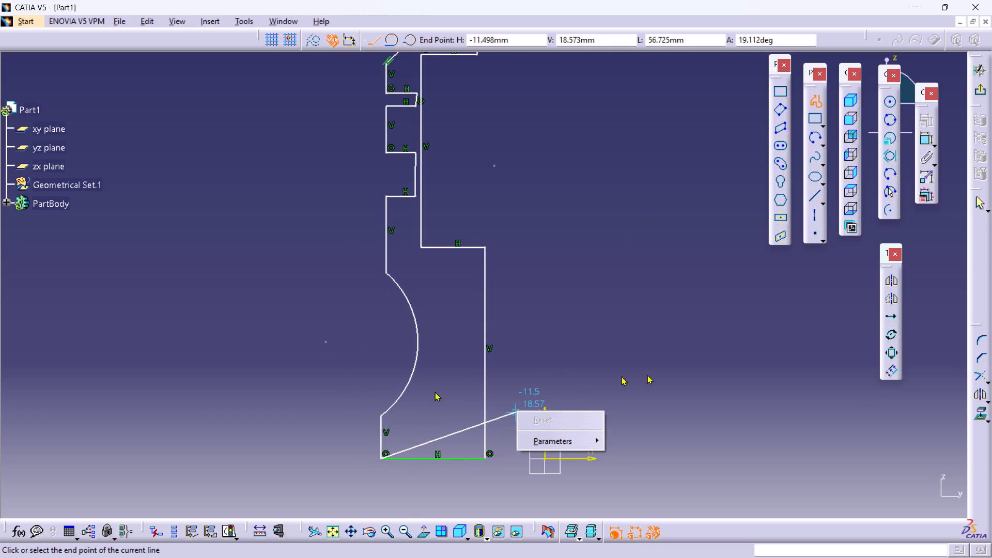
{"action": "key", "text": "Escape"}
{"action": "key", "text": "Escape"}
{"action": "key", "text": "Escape"}
{"action": "key", "text": "Escape"}
{"action": "key", "text": "Escape"}
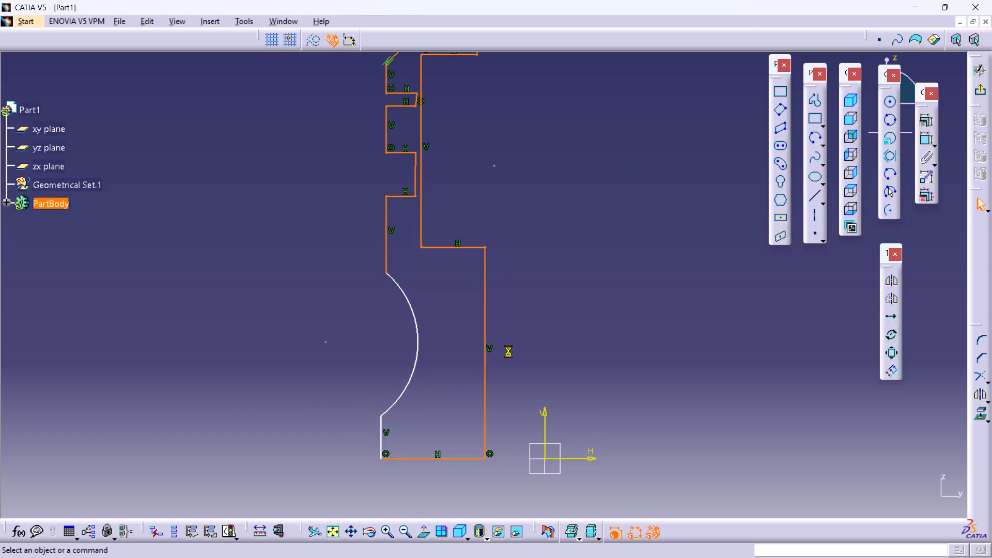
Dimension the distance from the skirt's lower outer vertical line to the V axis and set it to 85 mm.
{"action": "middle_click_drag", "start_coordinate": [461, 385], "coordinate": [476, 334]}
{"action": "right_click", "coordinate": [474, 378]}
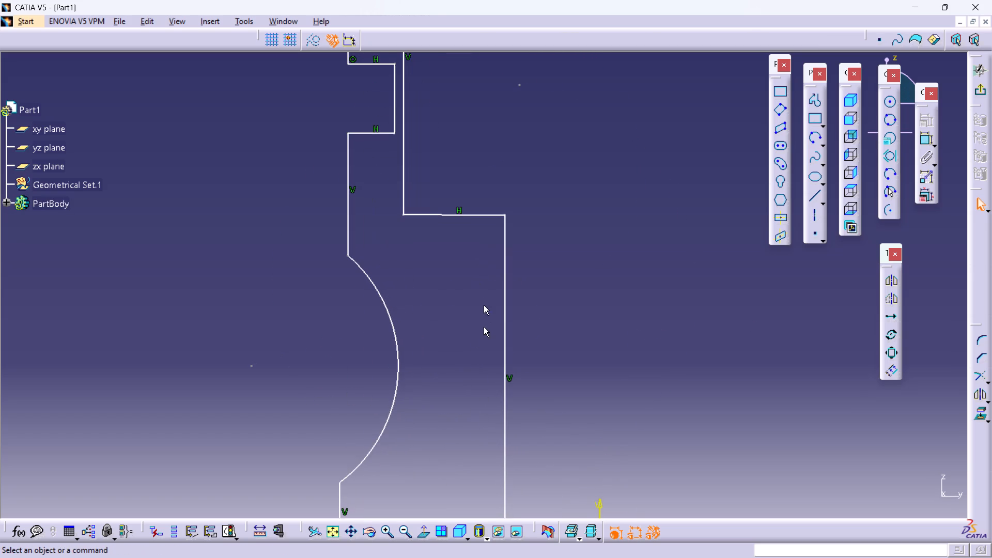
{"action": "right_click_drag", "start_coordinate": [456, 332], "coordinate": [466, 327]}
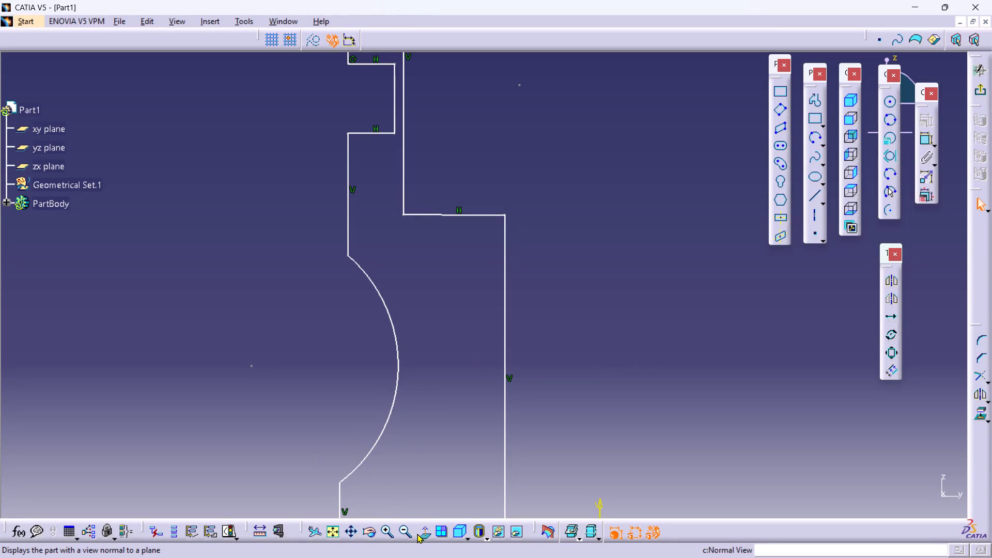
{"action": "left_click", "coordinate": [421, 534]}
{"action": "left_click", "coordinate": [426, 534]}
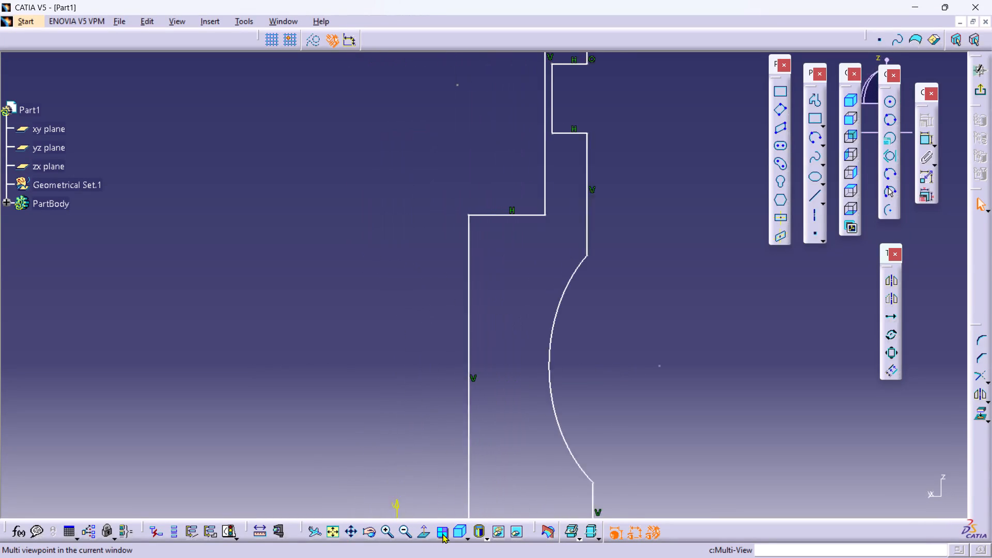
{"action": "left_click", "coordinate": [422, 534]}
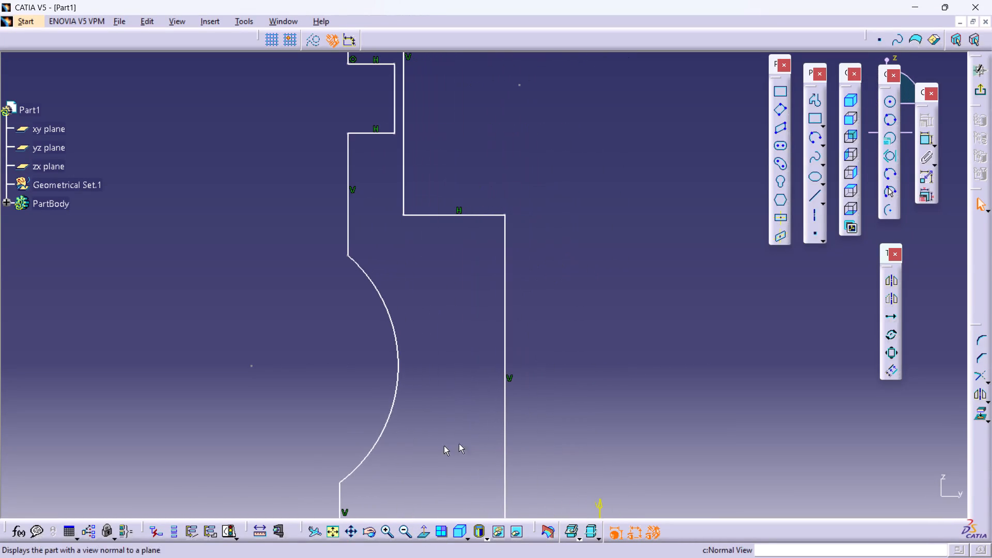
{"action": "middle_click_drag", "start_coordinate": [433, 439], "coordinate": [433, 244]}
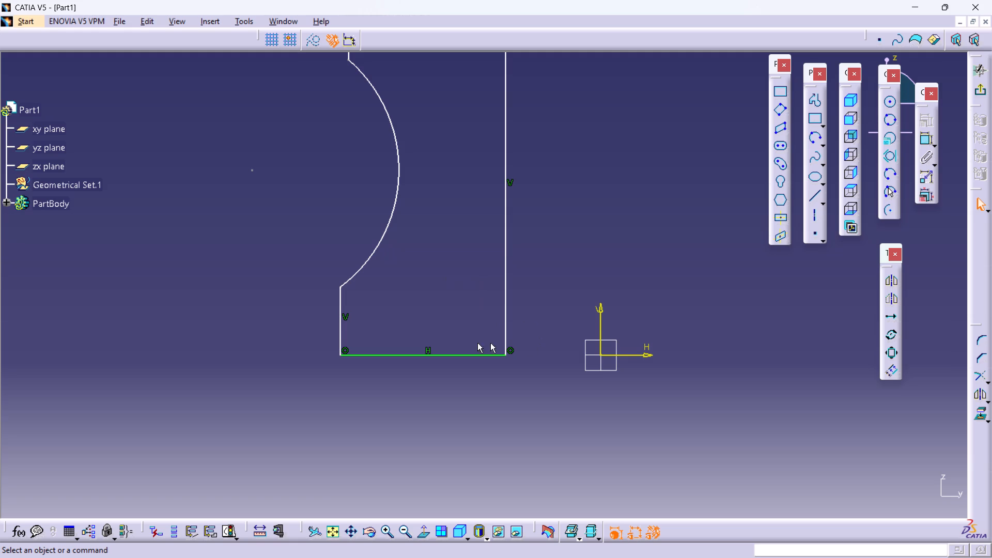
{"action": "middle_click", "coordinate": [445, 318]}
{"action": "scroll", "coordinate": [469, 293], "scroll_direction": "up", "scroll_amount": 1}
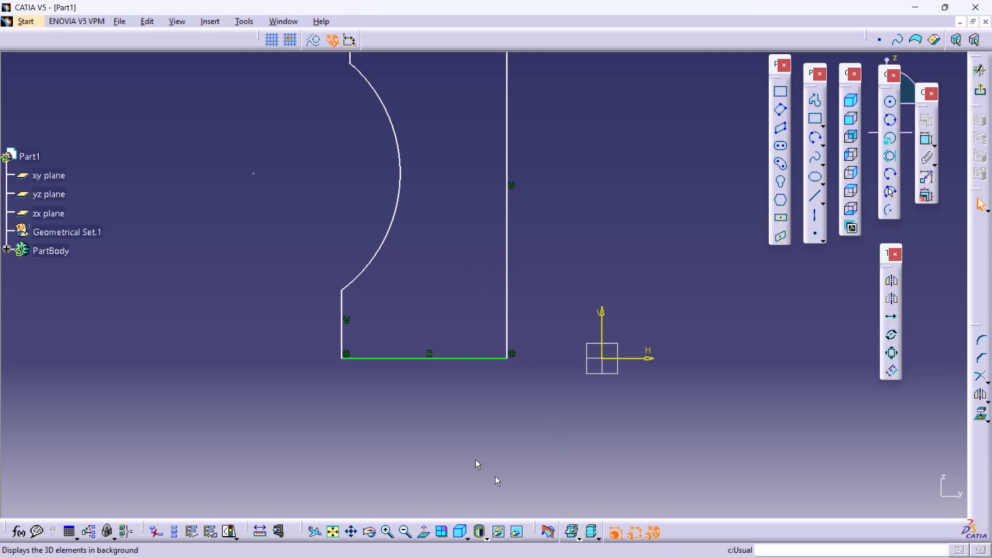
{"action": "scroll", "coordinate": [443, 465], "scroll_direction": "up", "scroll_amount": 1}
{"action": "middle_click_drag", "start_coordinate": [443, 464], "coordinate": [432, 296]}
{"action": "right_click_drag", "start_coordinate": [437, 368], "coordinate": [433, 363]}
{"action": "middle_click_drag", "start_coordinate": [436, 282], "coordinate": [498, 412]}
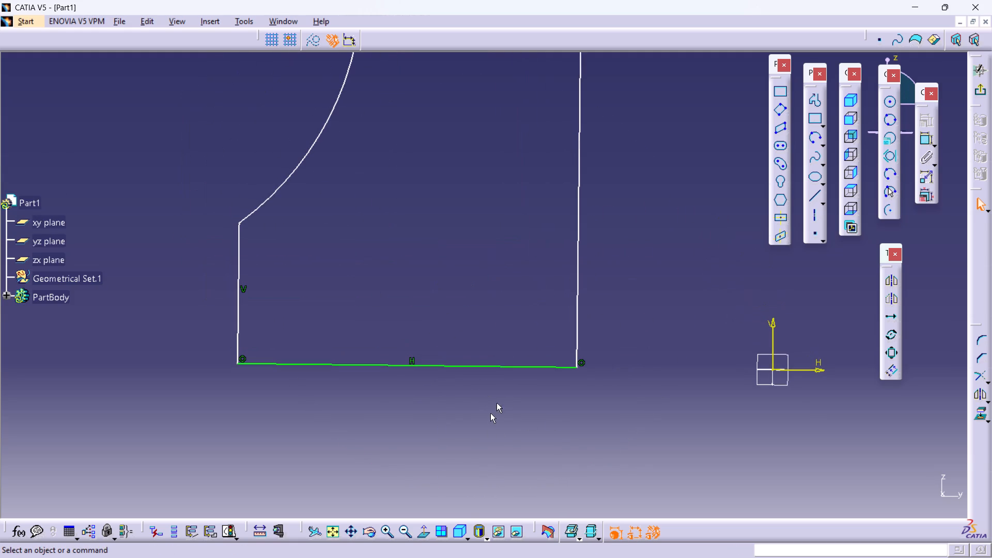
{"action": "left_click", "coordinate": [422, 525]}
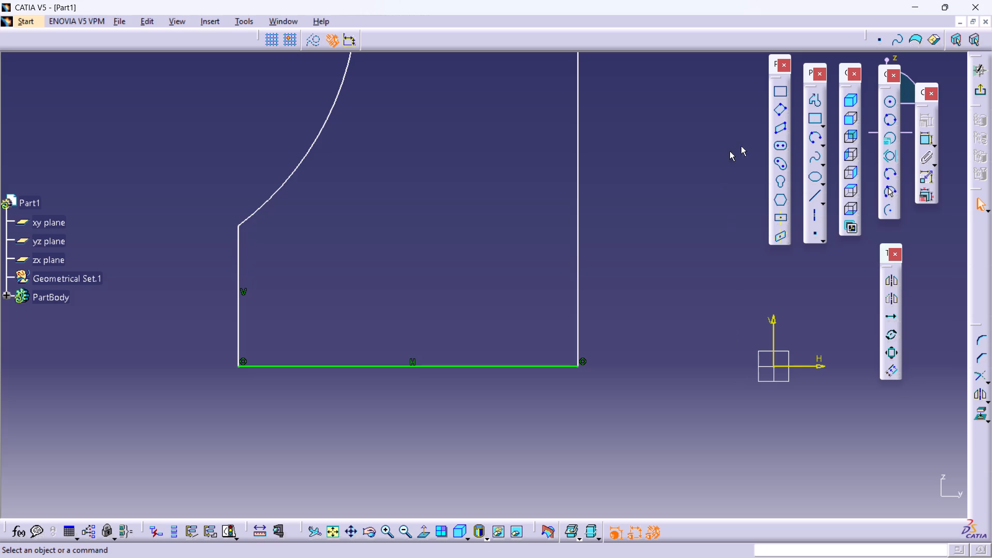
{"action": "double_click", "coordinate": [923, 136]}
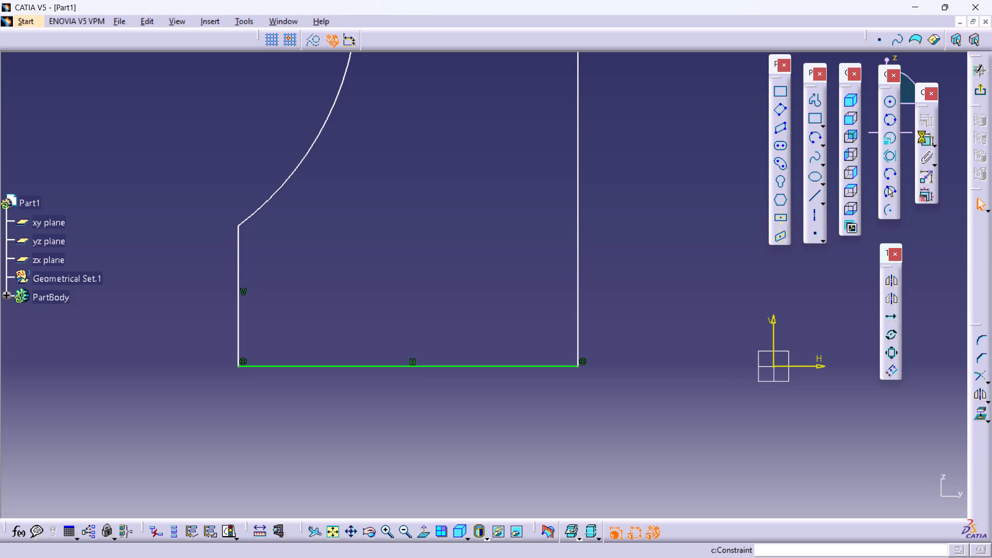
{"action": "left_click", "coordinate": [237, 305]}
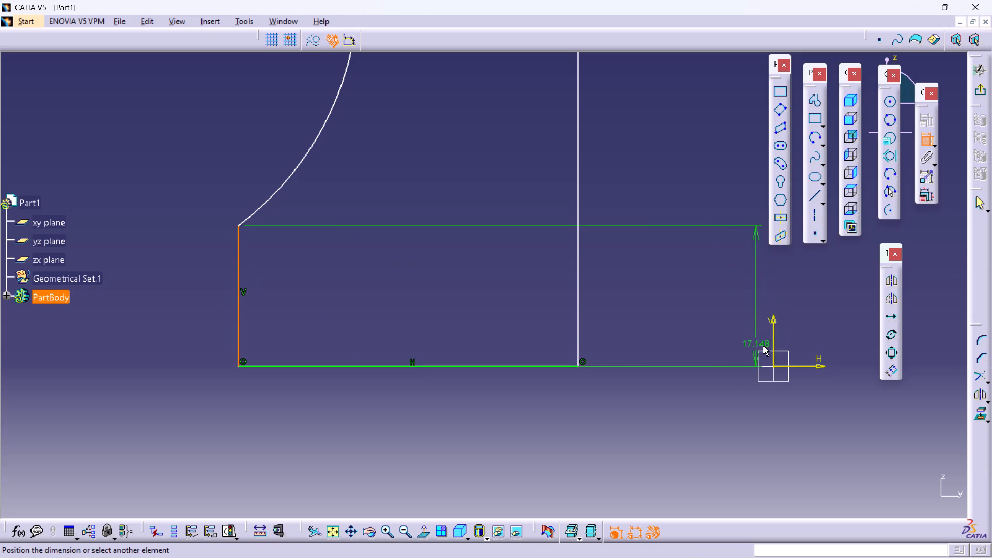
{"action": "left_click", "coordinate": [773, 332]}
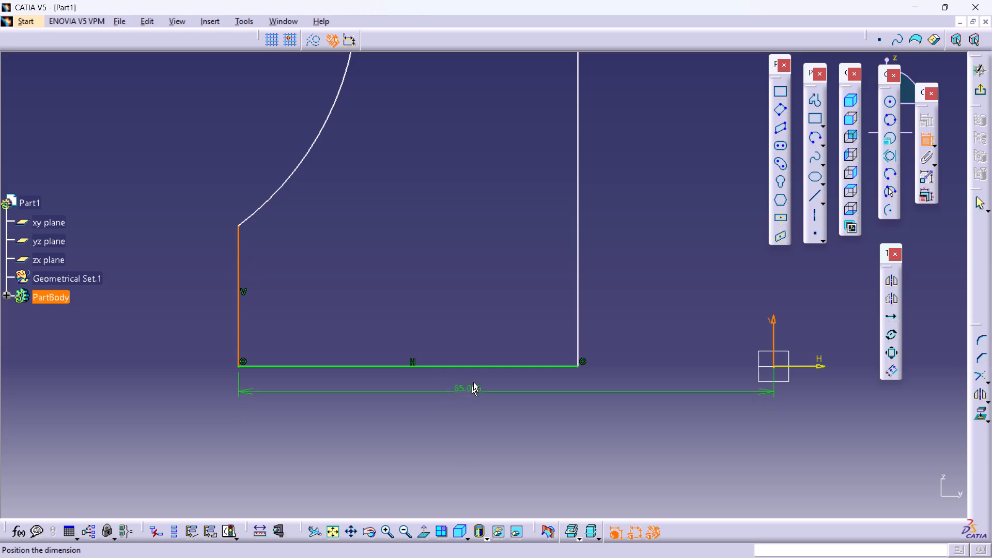
{"action": "left_click", "coordinate": [467, 427]}
{"action": "double_click", "coordinate": [469, 422]}
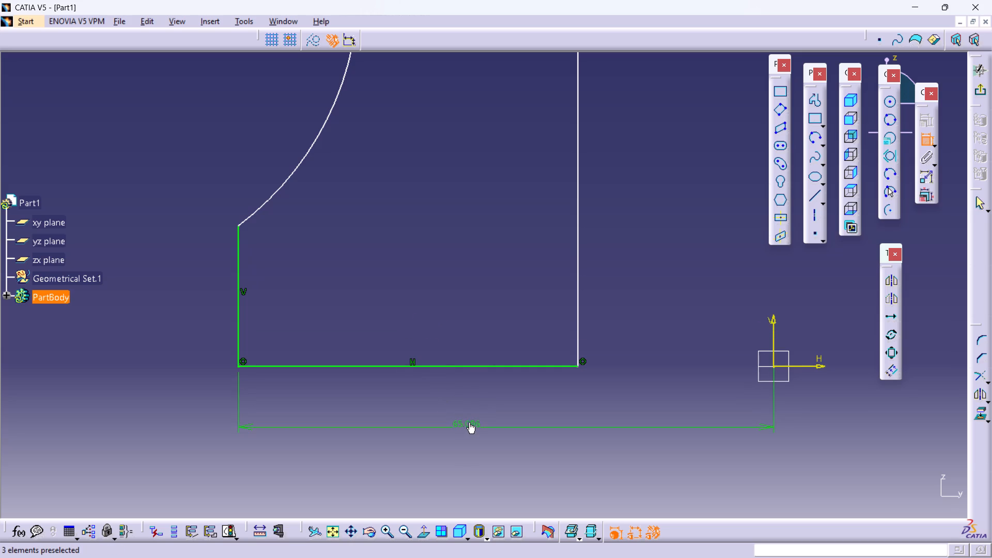
{"action": "type", "text": "85"}
{"action": "key", "text": "Return"}
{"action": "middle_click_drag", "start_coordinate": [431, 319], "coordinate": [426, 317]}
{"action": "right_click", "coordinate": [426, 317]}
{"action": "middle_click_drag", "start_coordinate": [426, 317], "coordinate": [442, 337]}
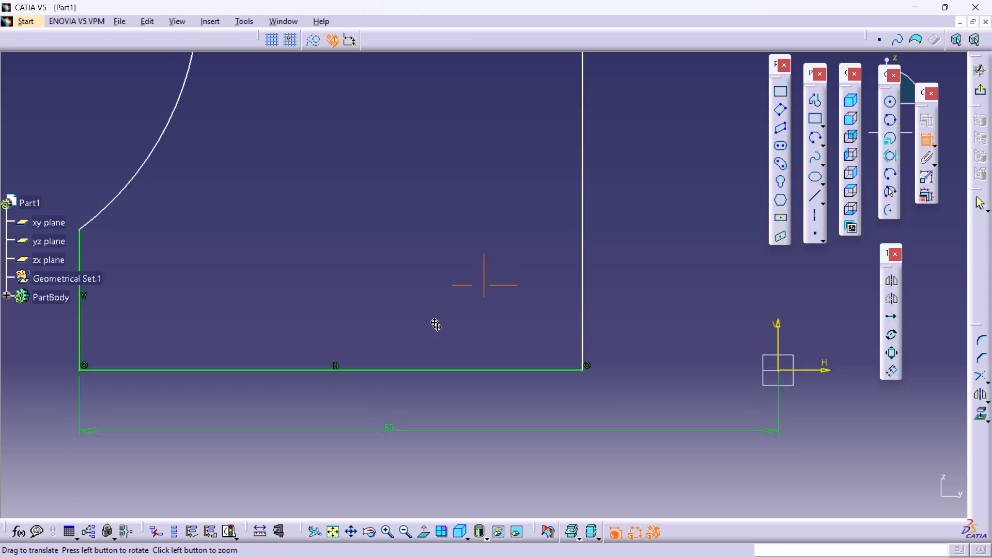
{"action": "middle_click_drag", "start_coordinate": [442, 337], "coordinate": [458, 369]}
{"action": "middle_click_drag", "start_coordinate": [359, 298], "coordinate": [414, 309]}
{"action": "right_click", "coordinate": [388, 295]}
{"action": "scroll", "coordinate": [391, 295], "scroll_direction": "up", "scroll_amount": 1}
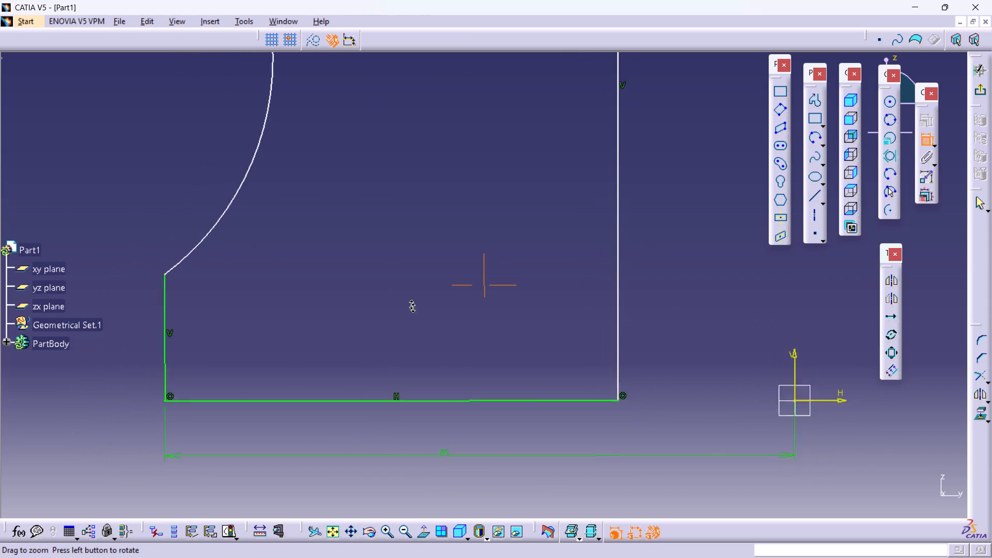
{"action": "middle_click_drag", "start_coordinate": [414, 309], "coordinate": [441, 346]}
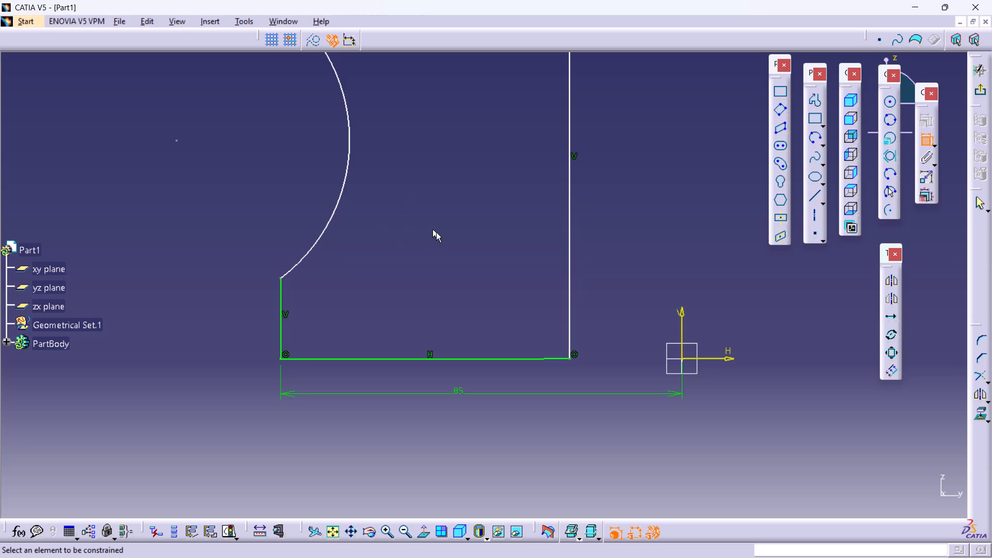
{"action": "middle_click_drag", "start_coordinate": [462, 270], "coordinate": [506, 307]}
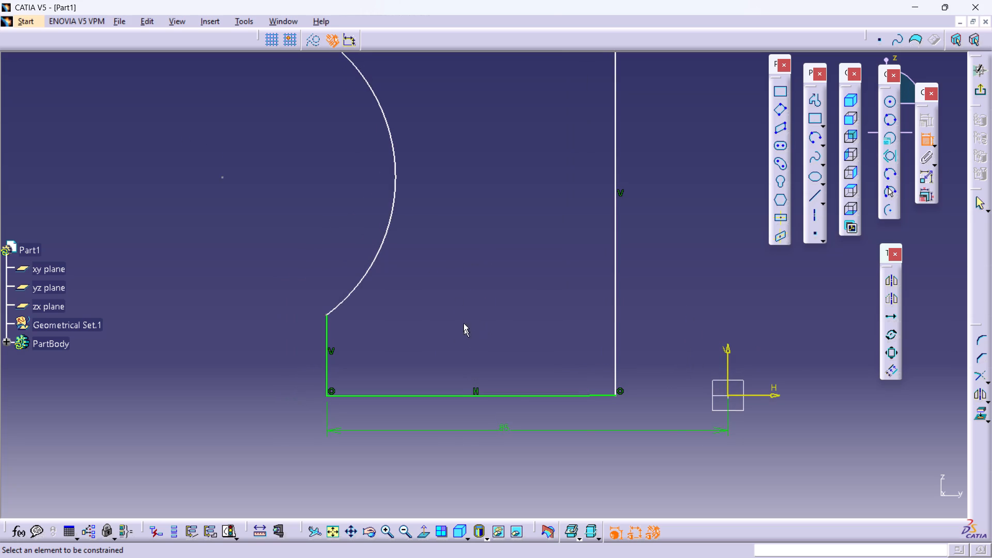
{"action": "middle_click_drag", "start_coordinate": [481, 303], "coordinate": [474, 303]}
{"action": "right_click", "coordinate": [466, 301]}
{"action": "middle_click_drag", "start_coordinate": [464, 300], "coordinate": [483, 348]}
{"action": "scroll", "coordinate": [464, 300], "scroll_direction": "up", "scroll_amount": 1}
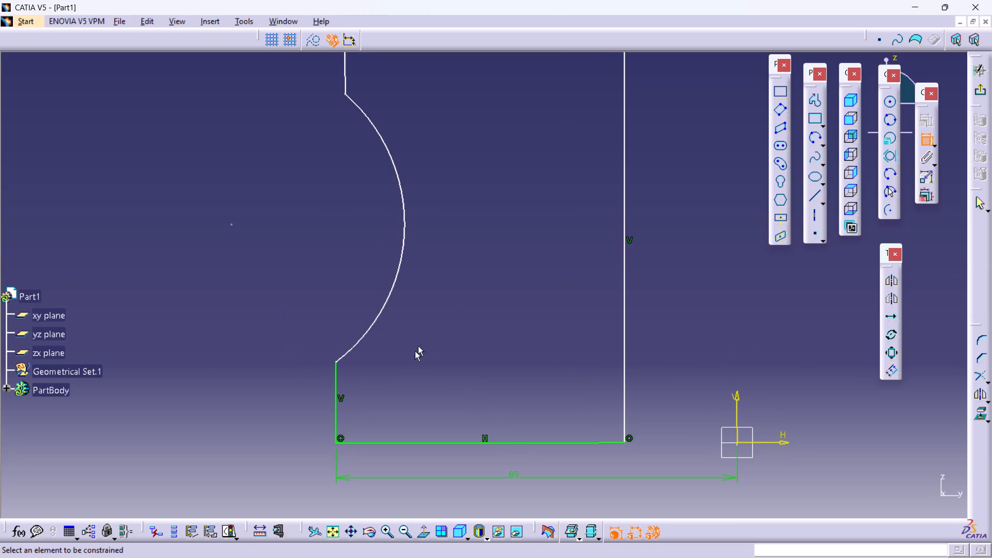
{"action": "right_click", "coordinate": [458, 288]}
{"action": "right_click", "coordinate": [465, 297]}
Dimension the radius of the skirt's concave outer arc and set it to 100 mm.
{"action": "left_click", "coordinate": [352, 359]}
{"action": "scroll", "coordinate": [354, 357], "scroll_direction": "down", "scroll_amount": 2}
{"action": "scroll", "coordinate": [354, 357], "scroll_direction": "up", "scroll_amount": 2}
{"action": "middle_click_drag", "start_coordinate": [404, 350], "coordinate": [412, 398]}
{"action": "right_click_drag", "start_coordinate": [371, 335], "coordinate": [365, 332]}
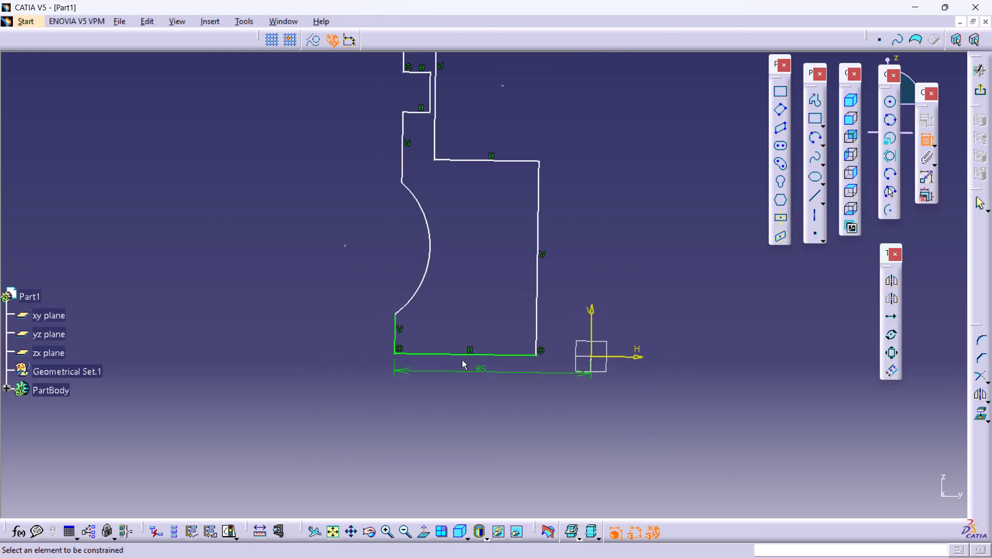
{"action": "middle_click_drag", "start_coordinate": [460, 336], "coordinate": [445, 467]}
{"action": "left_click", "coordinate": [423, 531]}
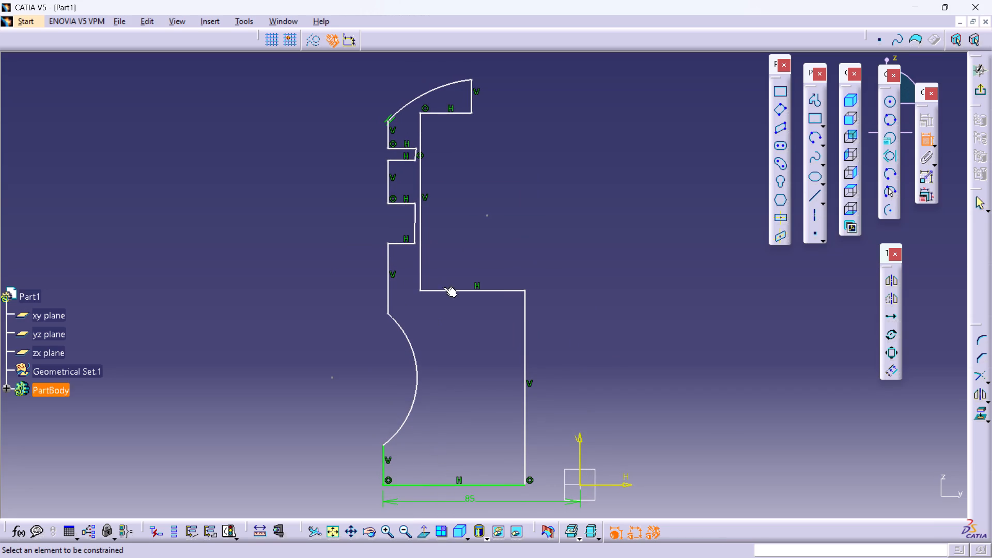
{"action": "middle_click_drag", "start_coordinate": [471, 251], "coordinate": [472, 192]}
{"action": "double_click", "coordinate": [575, 234]}
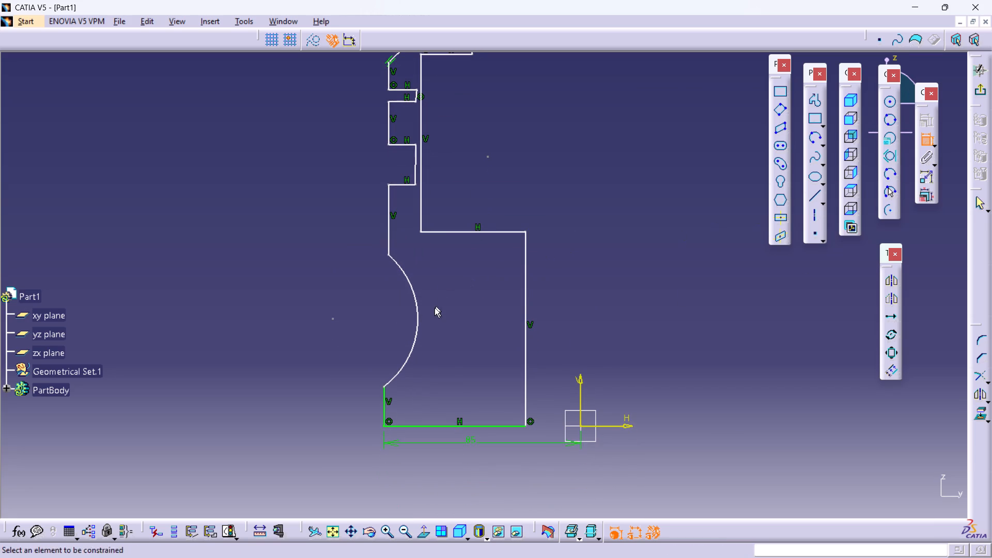
{"action": "left_click", "coordinate": [420, 320]}
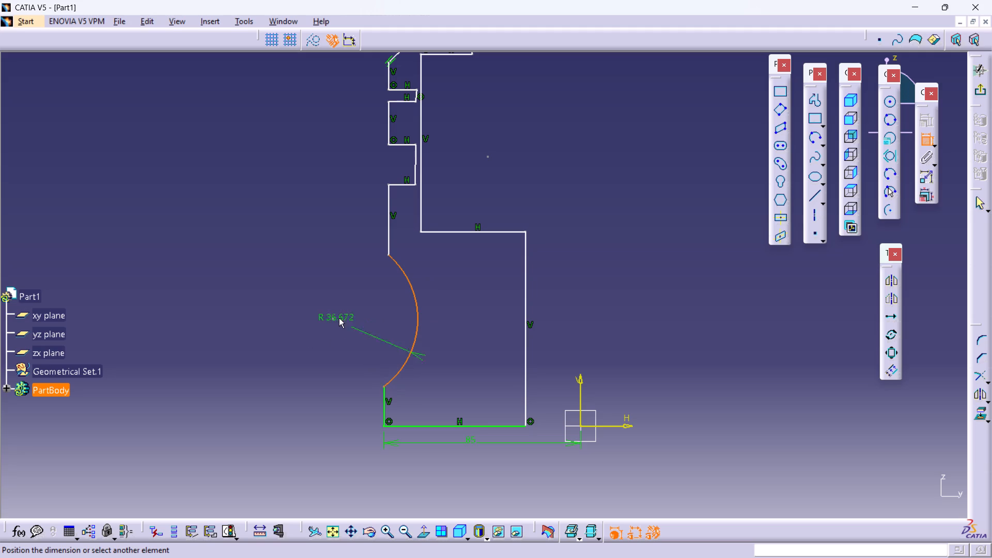
{"action": "left_click", "coordinate": [367, 332]}
{"action": "double_click", "coordinate": [367, 332]}
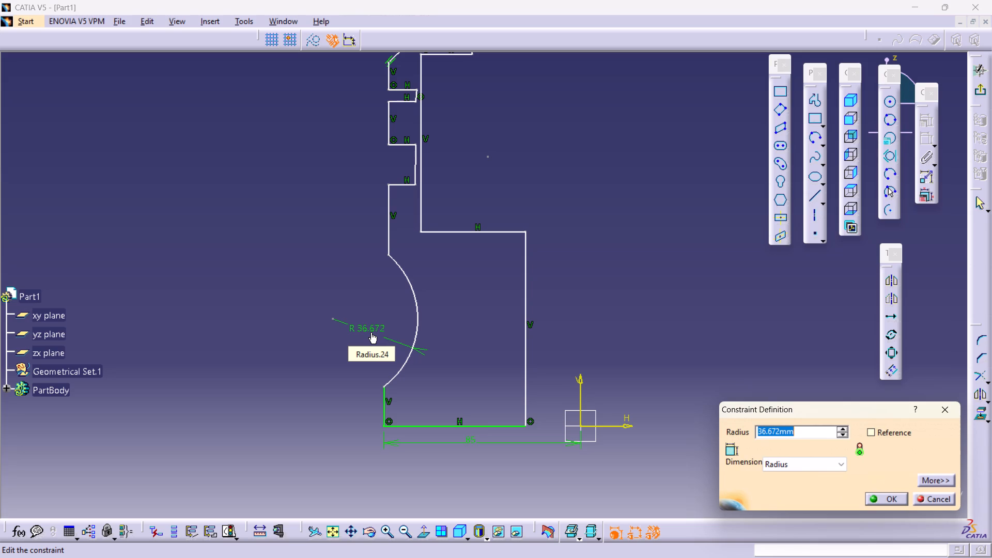
{"action": "type", "text": "100"}
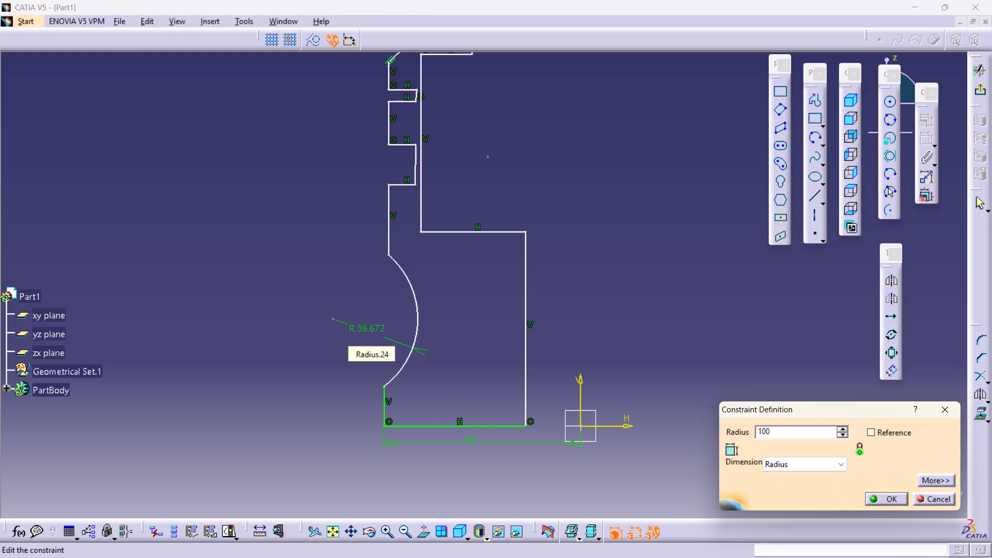
{"action": "key", "text": "Return"}
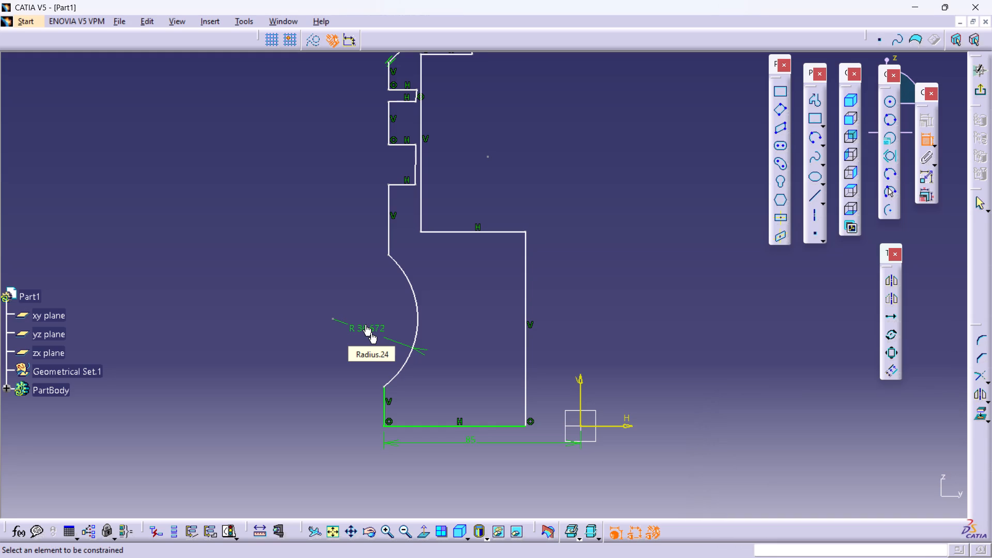
Dimension the distance between the lower and upper endpoints of the skirt's concave arc.
{"action": "middle_click_drag", "start_coordinate": [436, 293], "coordinate": [473, 415]}
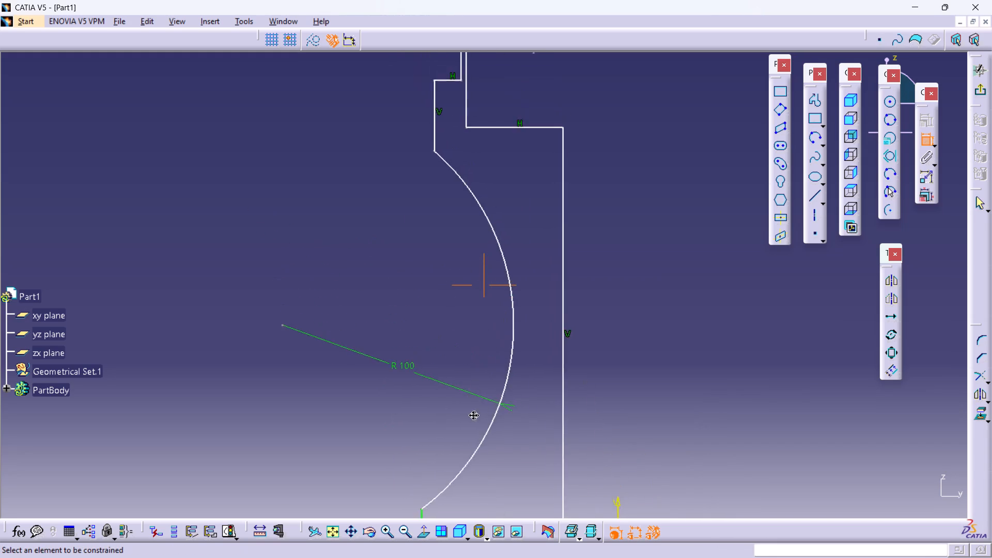
{"action": "middle_click_drag", "start_coordinate": [473, 415], "coordinate": [452, 357]}
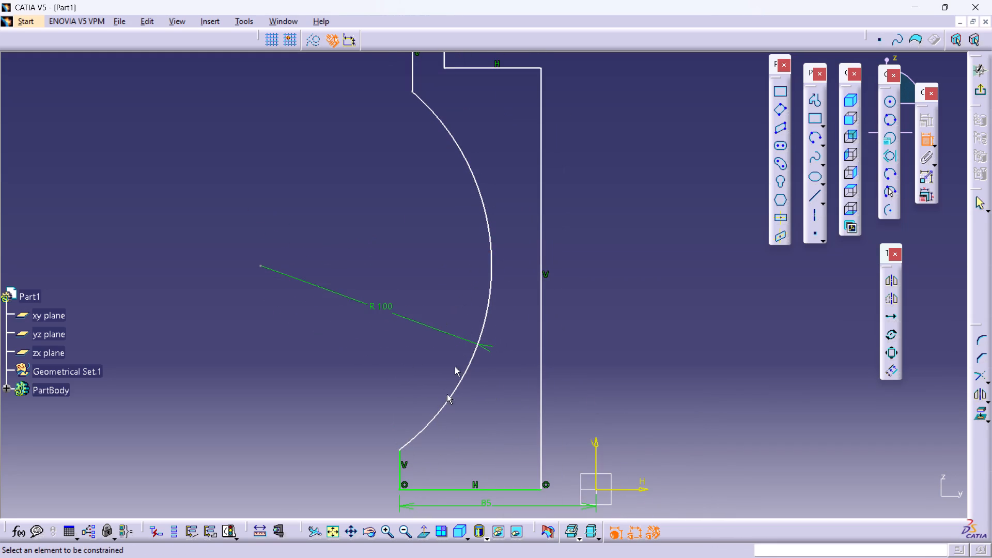
{"action": "left_click", "coordinate": [401, 449]}
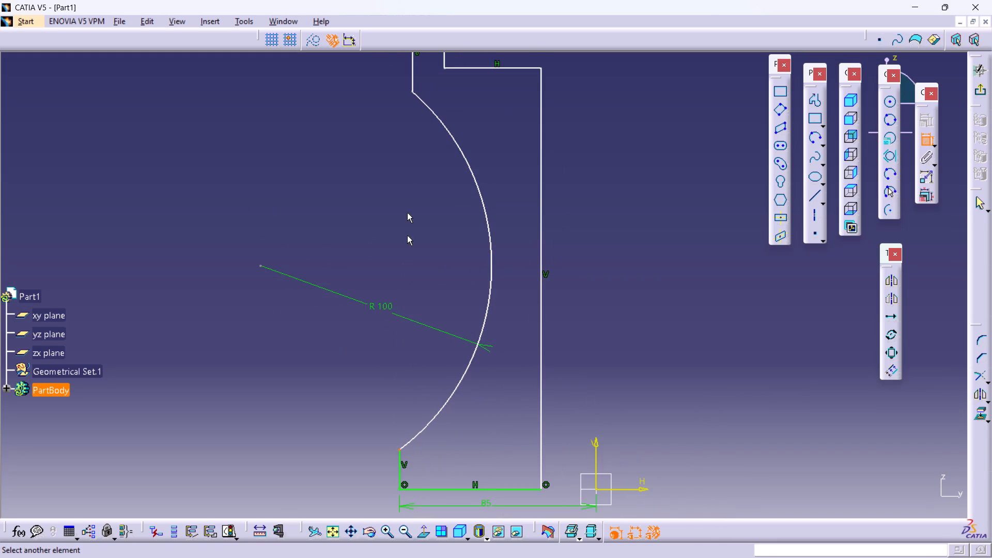
{"action": "left_click", "coordinate": [410, 93]}
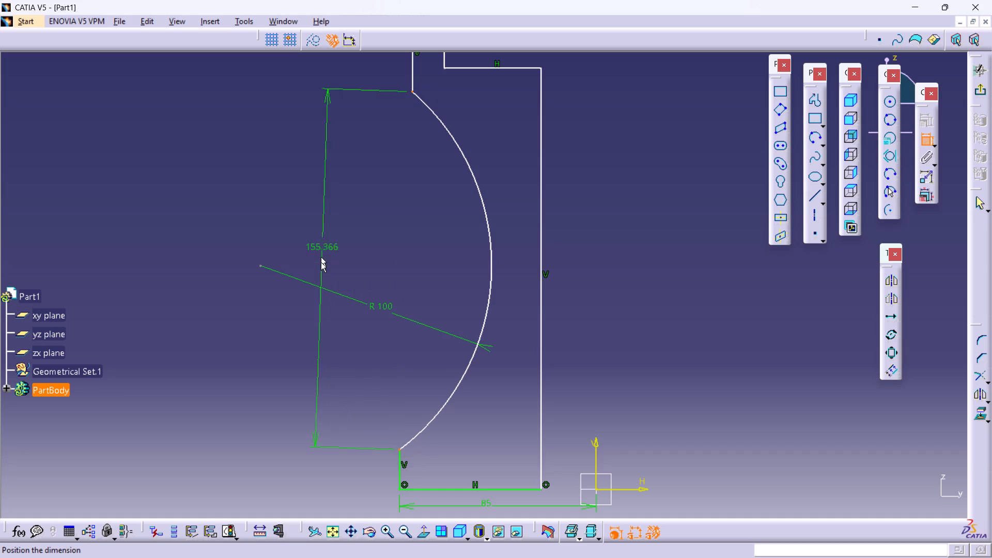
{"action": "left_click", "coordinate": [309, 256]}
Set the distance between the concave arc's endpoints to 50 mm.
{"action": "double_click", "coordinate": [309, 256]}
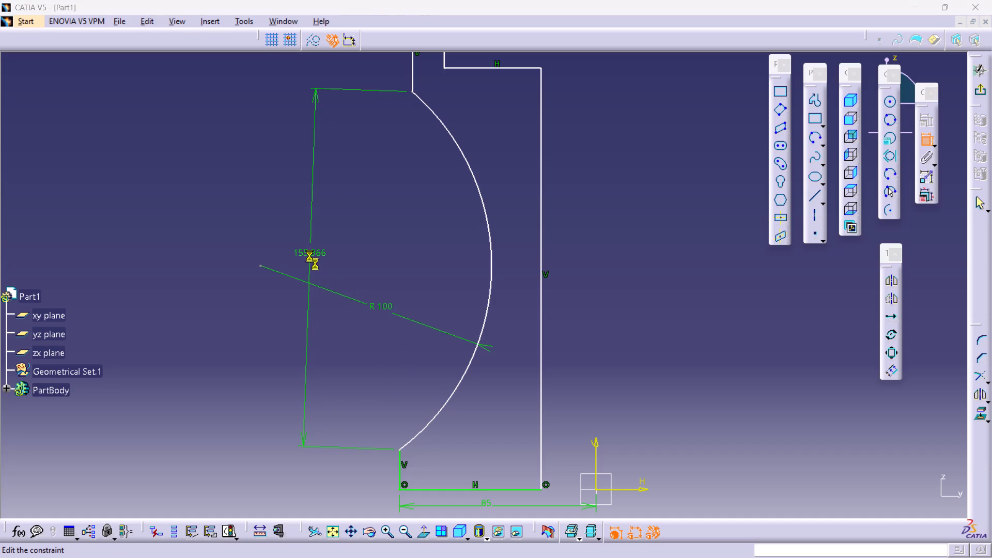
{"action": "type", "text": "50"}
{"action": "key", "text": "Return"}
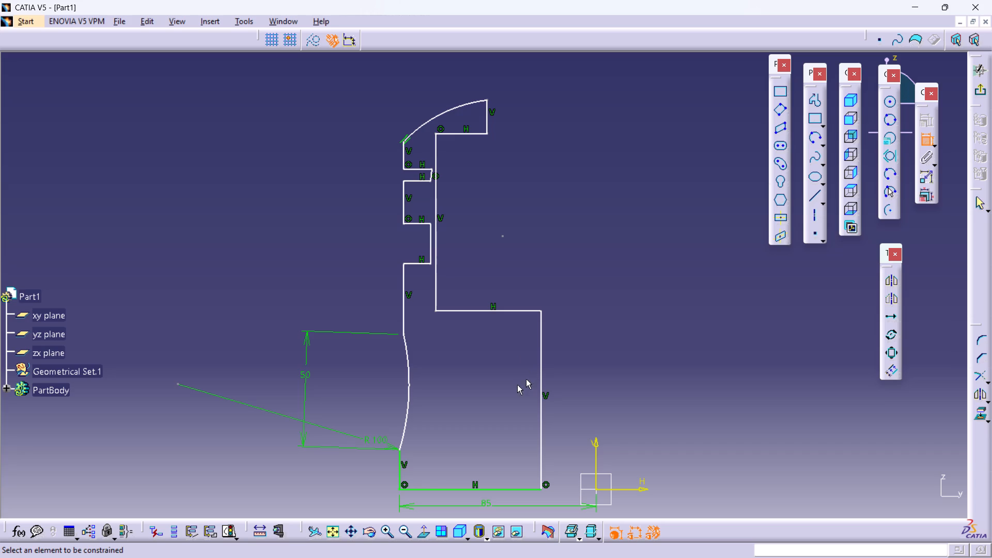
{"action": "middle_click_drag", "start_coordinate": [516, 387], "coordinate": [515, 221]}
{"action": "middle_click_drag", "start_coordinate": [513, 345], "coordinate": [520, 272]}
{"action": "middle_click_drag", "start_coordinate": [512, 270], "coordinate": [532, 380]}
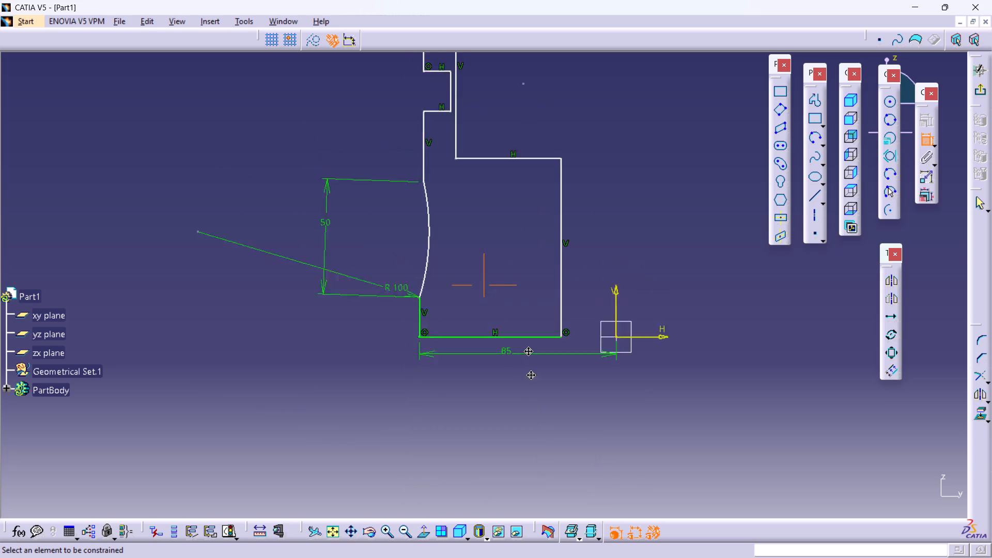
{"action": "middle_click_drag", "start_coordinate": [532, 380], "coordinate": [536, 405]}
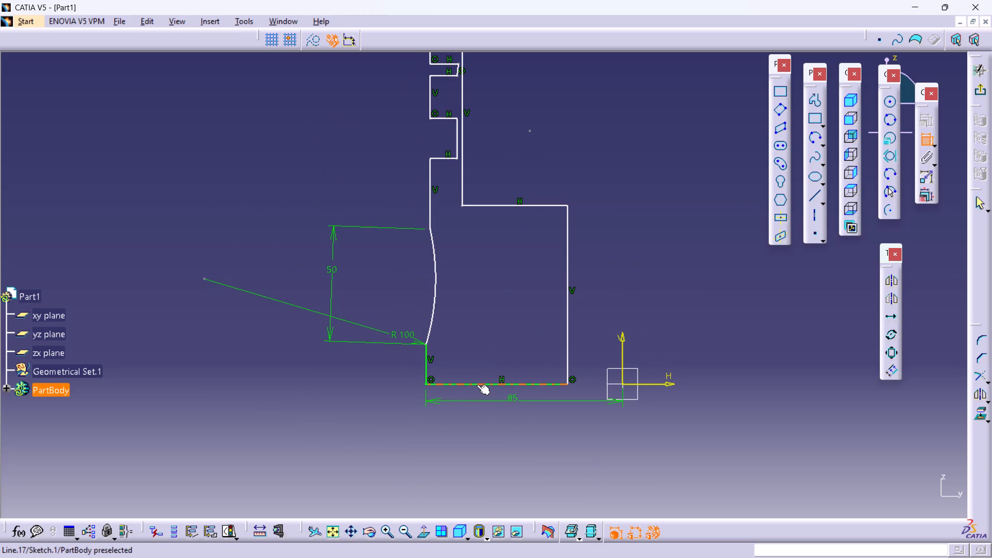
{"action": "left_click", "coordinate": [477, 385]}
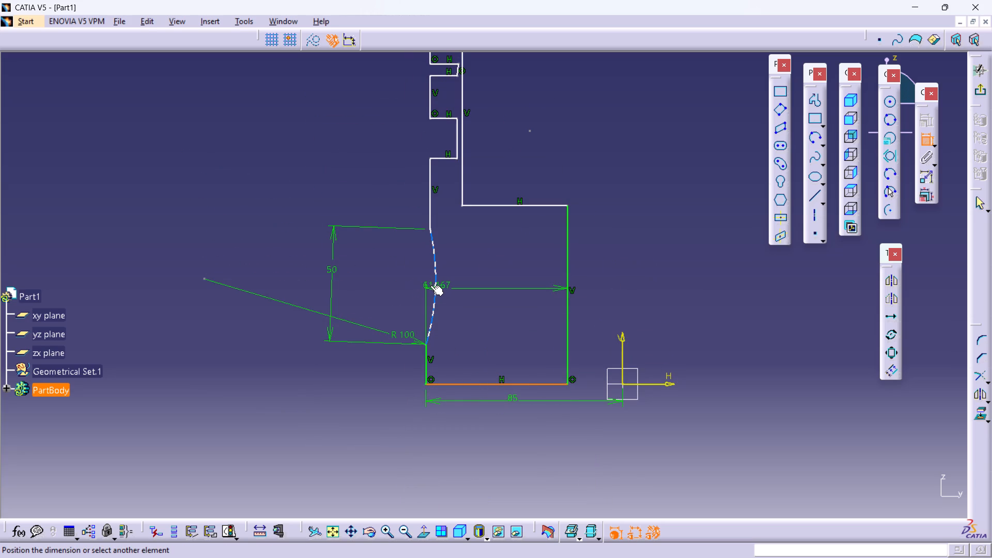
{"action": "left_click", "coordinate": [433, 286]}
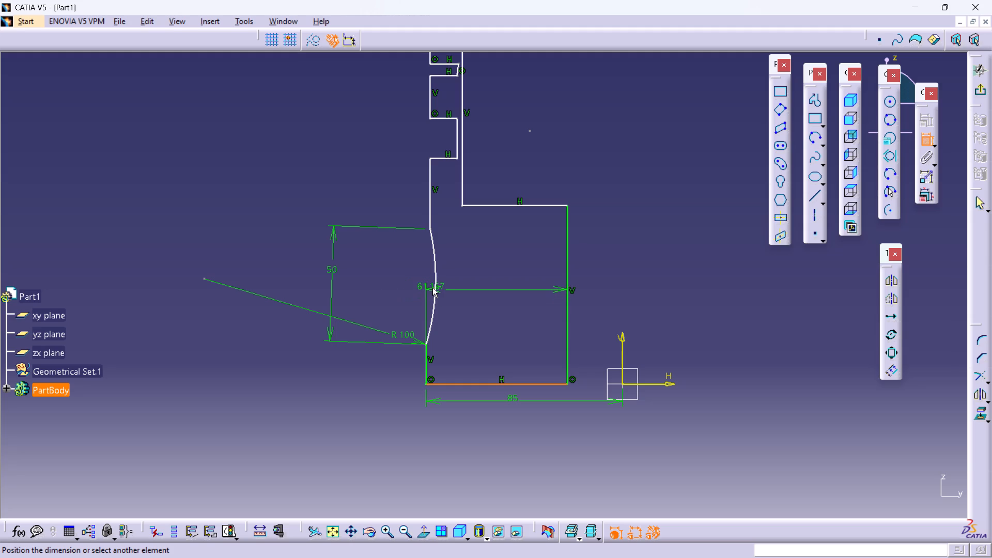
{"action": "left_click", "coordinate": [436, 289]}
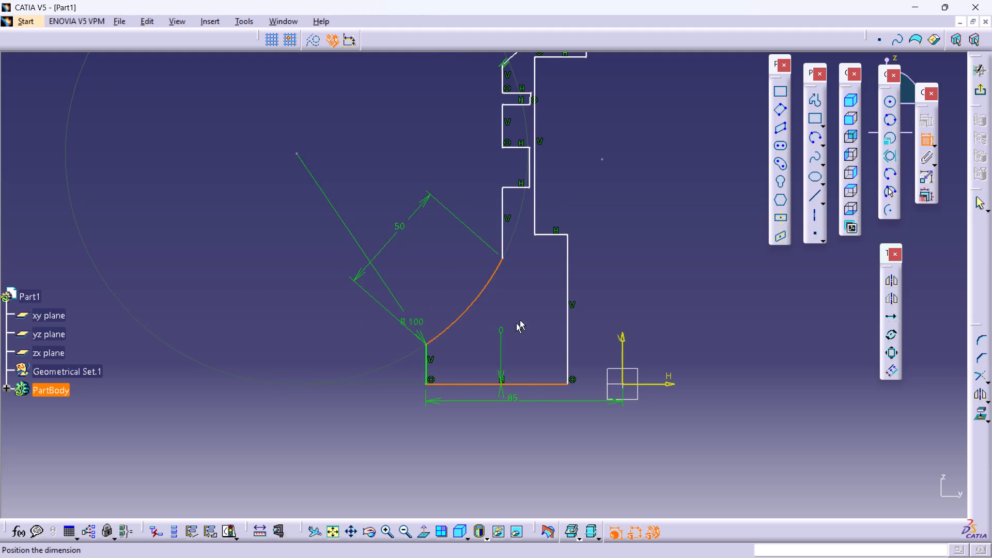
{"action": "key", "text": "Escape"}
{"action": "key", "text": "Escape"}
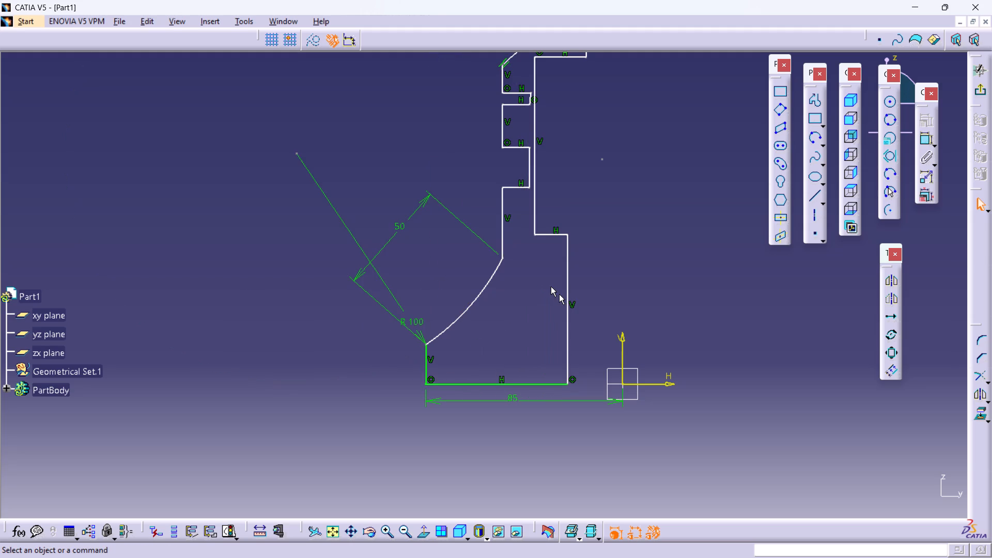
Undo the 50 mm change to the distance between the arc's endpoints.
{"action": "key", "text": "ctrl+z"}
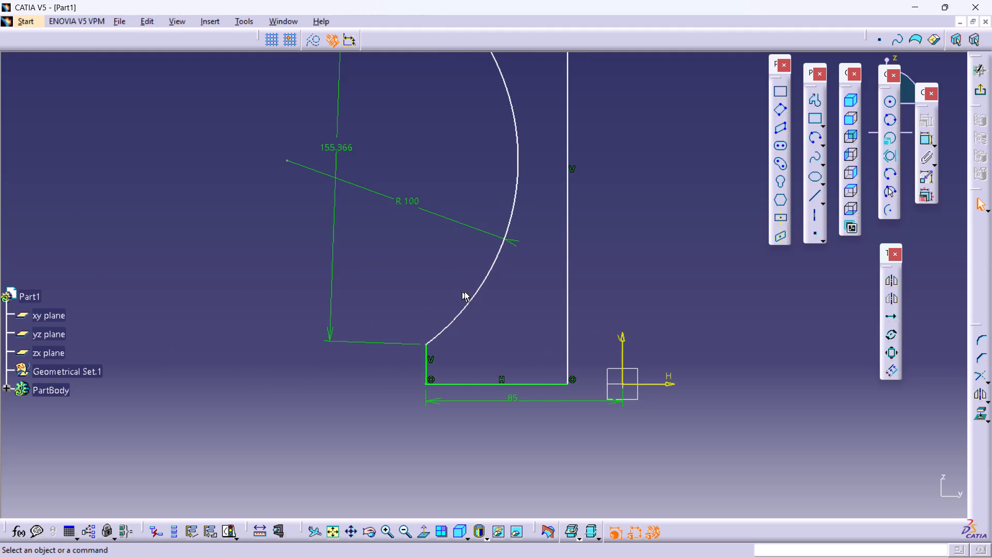
Dimension the height of the concave arc's centre above the profile's bottom edge and set it to 27 mm.
{"action": "middle_click_drag", "start_coordinate": [420, 199], "coordinate": [422, 200]}
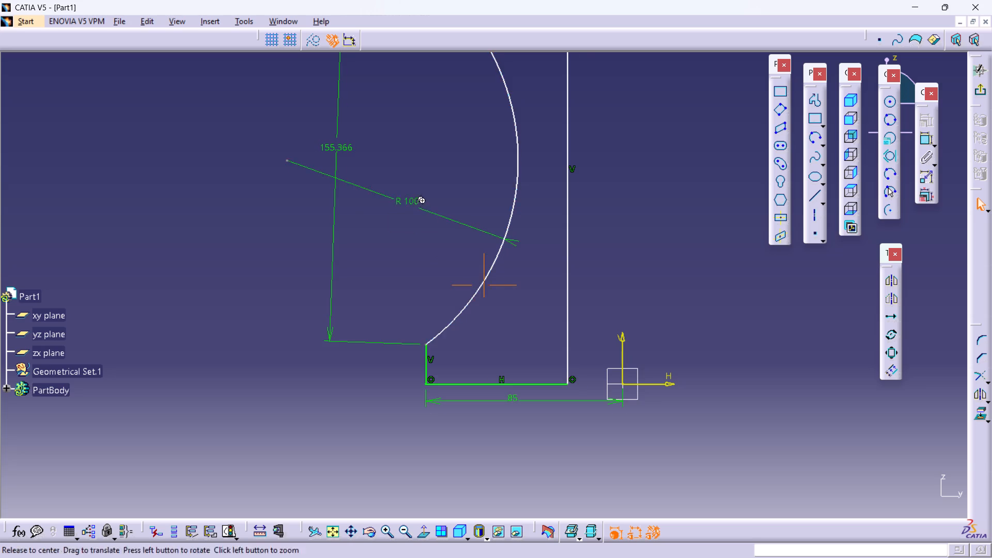
{"action": "middle_click_drag", "start_coordinate": [422, 200], "coordinate": [458, 354]}
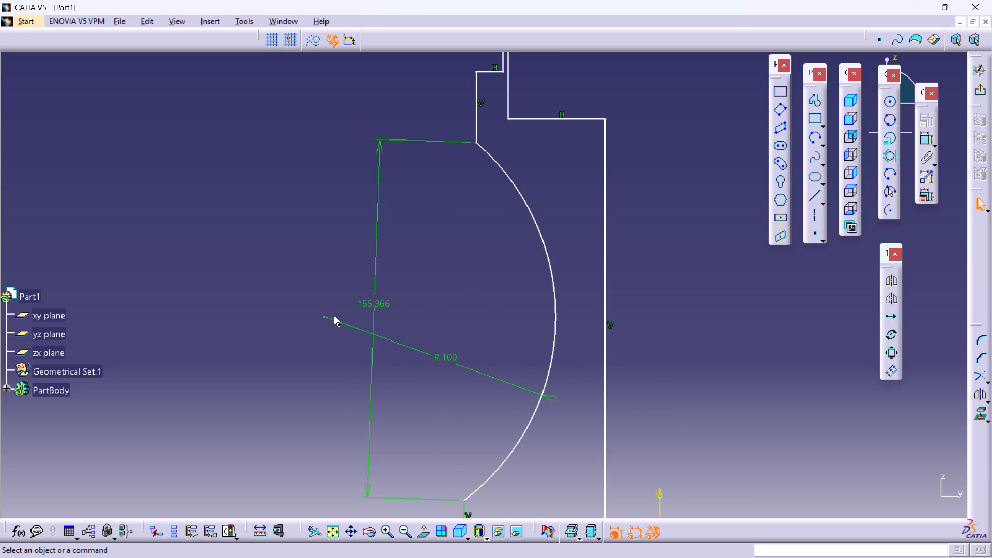
{"action": "middle_click", "coordinate": [530, 252]}
{"action": "middle_click_drag", "start_coordinate": [530, 299], "coordinate": [530, 245]}
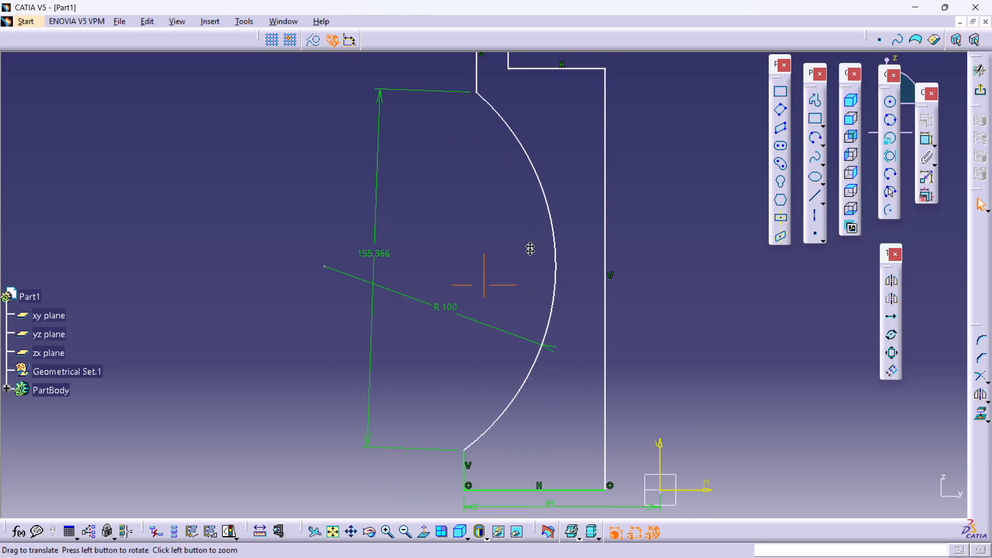
{"action": "middle_click_drag", "start_coordinate": [530, 245], "coordinate": [529, 236]}
{"action": "scroll", "coordinate": [532, 236], "scroll_direction": "up", "scroll_amount": 1}
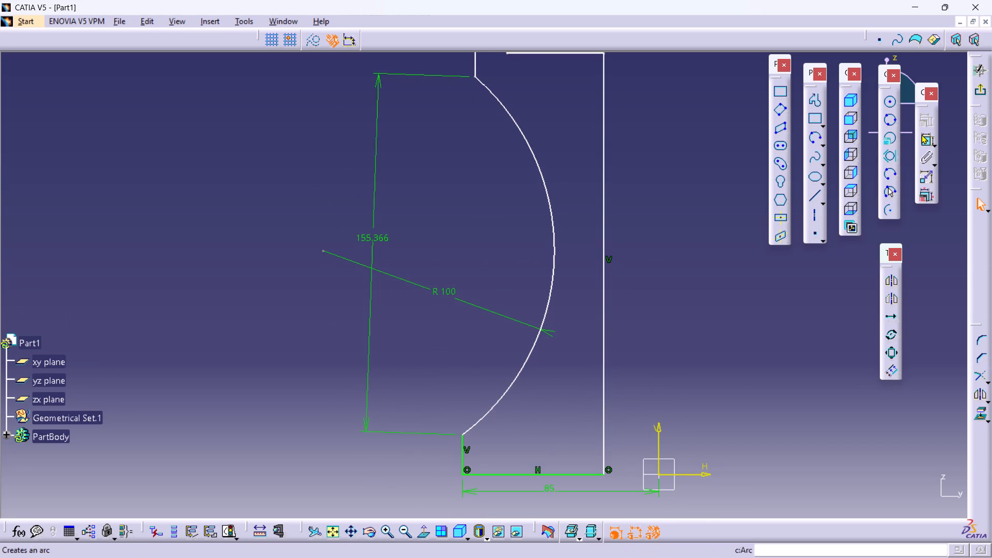
{"action": "double_click", "coordinate": [921, 134]}
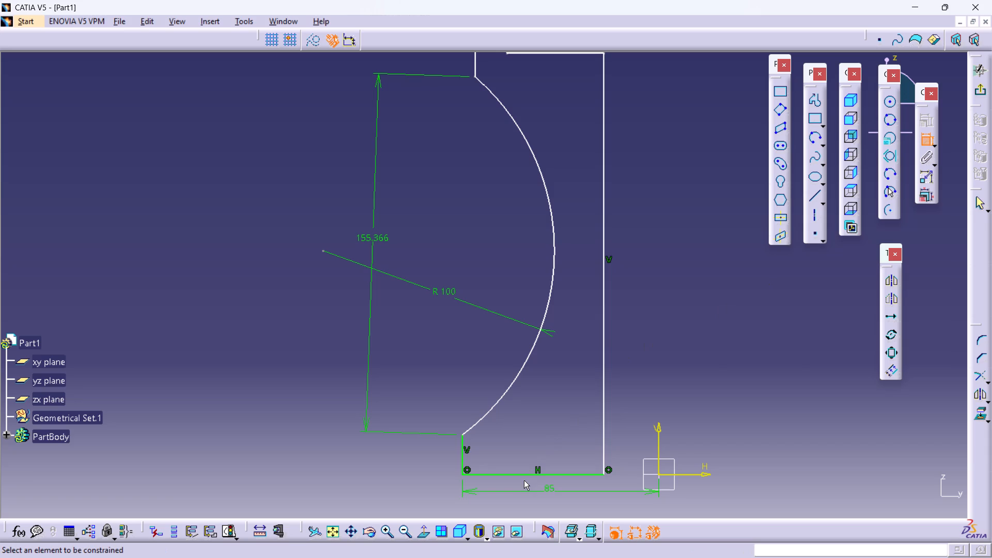
{"action": "left_click", "coordinate": [520, 476]}
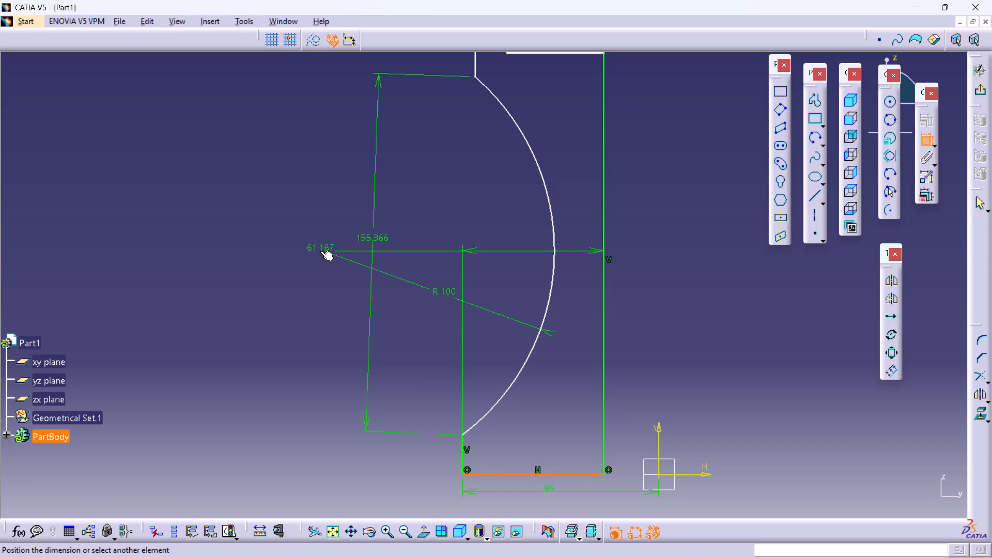
{"action": "left_click", "coordinate": [320, 251]}
{"action": "left_click", "coordinate": [324, 380]}
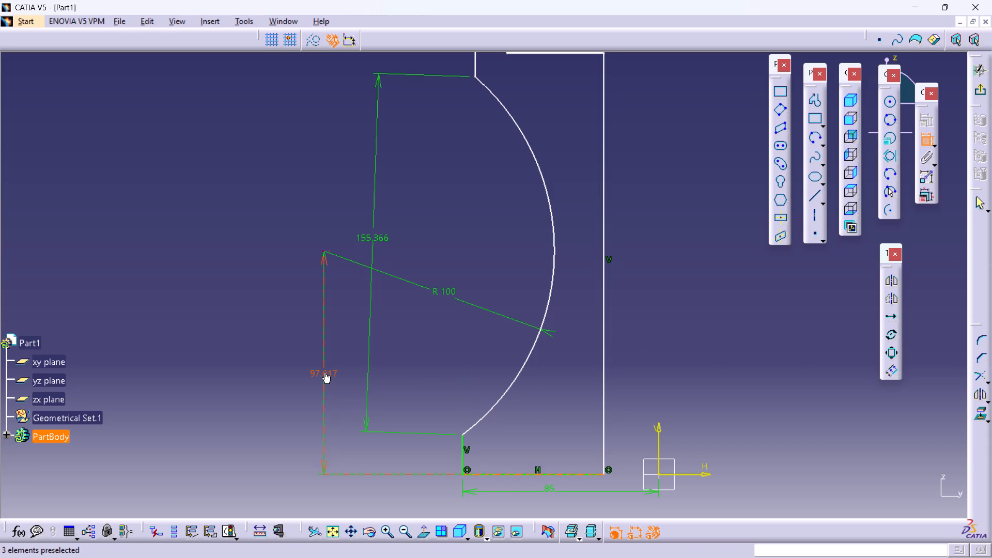
{"action": "double_click", "coordinate": [324, 372]}
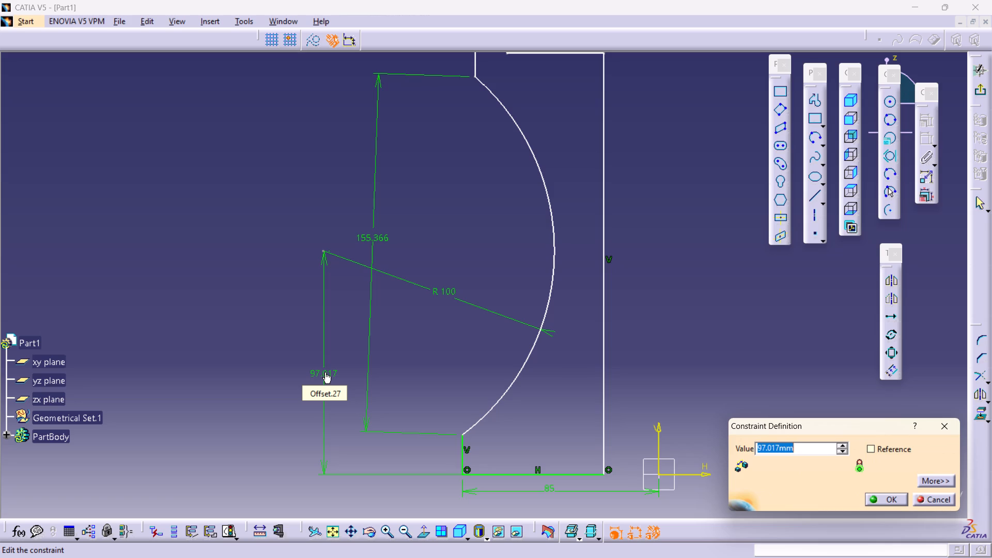
{"action": "type", "text": "27"}
{"action": "key", "text": "Return"}
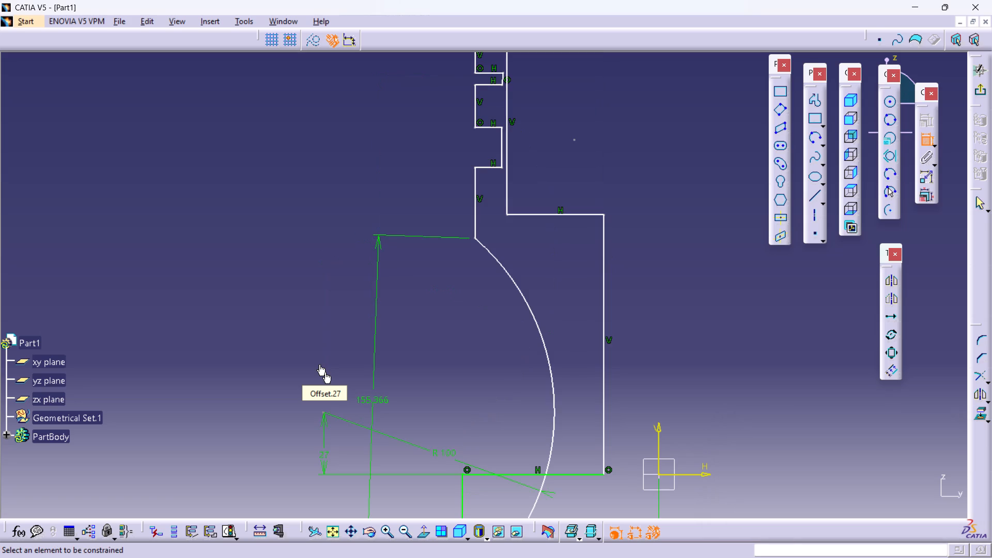
Set the distance between the concave arc's lower and upper endpoints to 50 mm.
{"action": "double_click", "coordinate": [377, 403]}
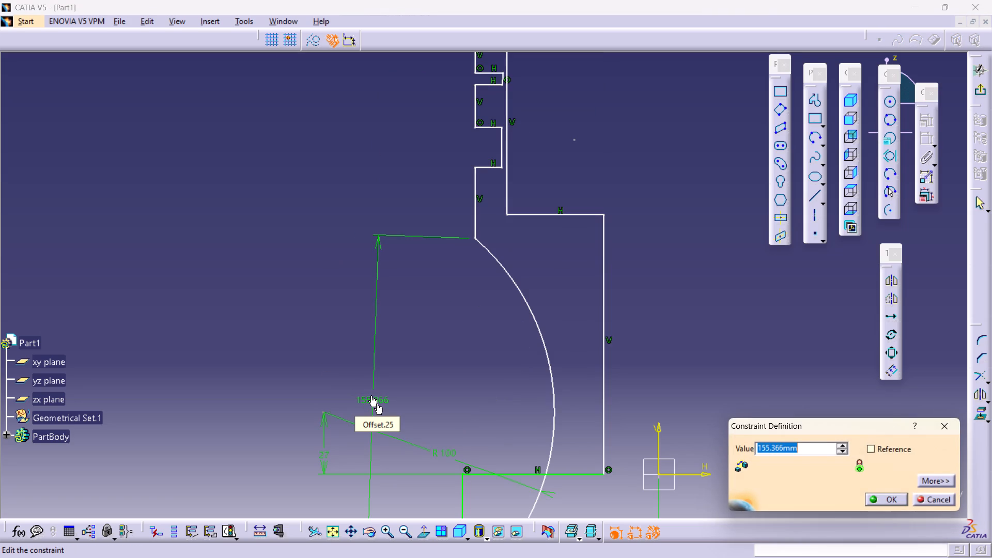
{"action": "type", "text": "50"}
{"action": "key", "text": "Return"}
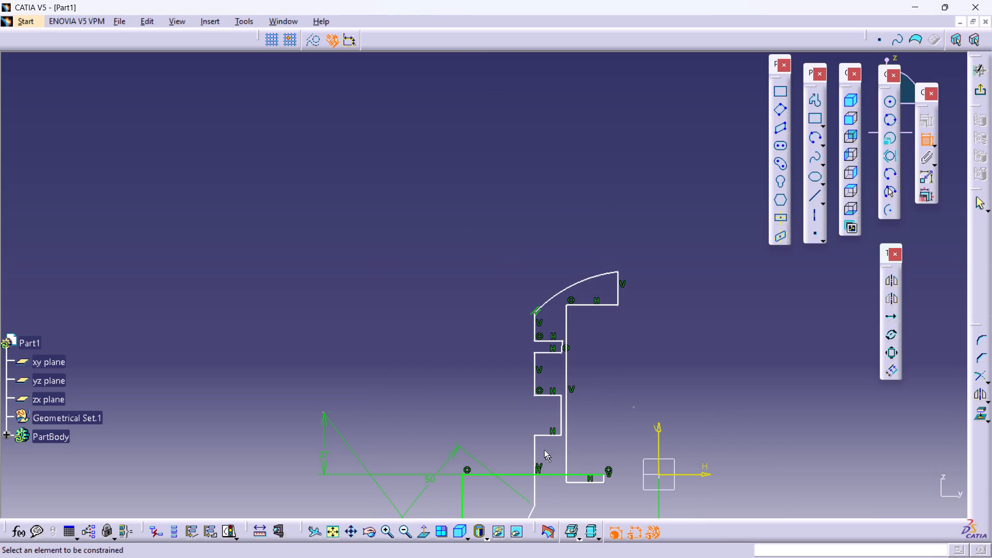
{"action": "middle_click_drag", "start_coordinate": [531, 431], "coordinate": [524, 273]}
{"action": "middle_click", "coordinate": [524, 251]}
{"action": "key", "text": "Escape"}
{"action": "key", "text": "Escape"}
{"action": "key", "text": "Escape"}
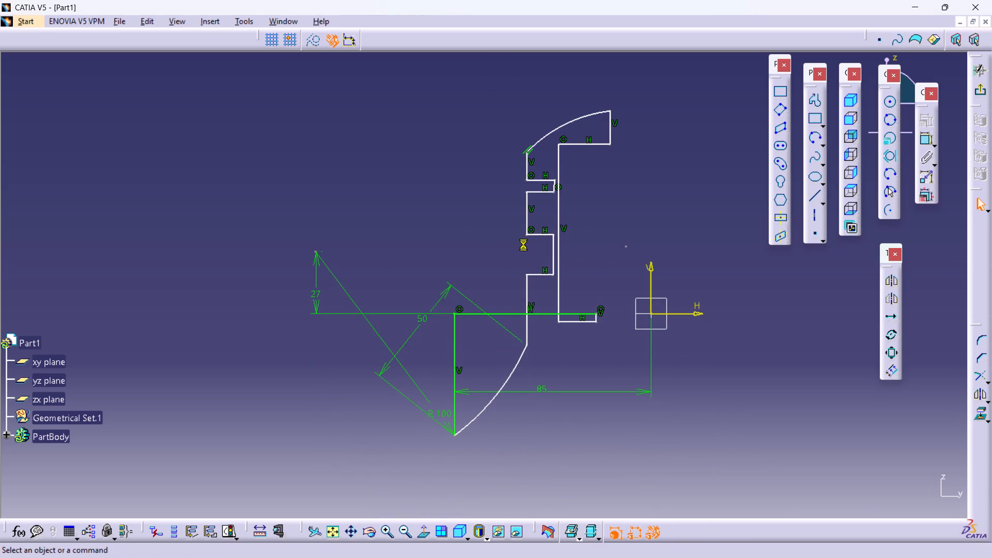
{"action": "key", "text": "Escape"}
Reposition the arc's lower endpoint and pull the ring-groove section upward so the concave arc sits above the bottom edge.
{"action": "left_click_drag", "start_coordinate": [454, 437], "coordinate": [516, 315]}
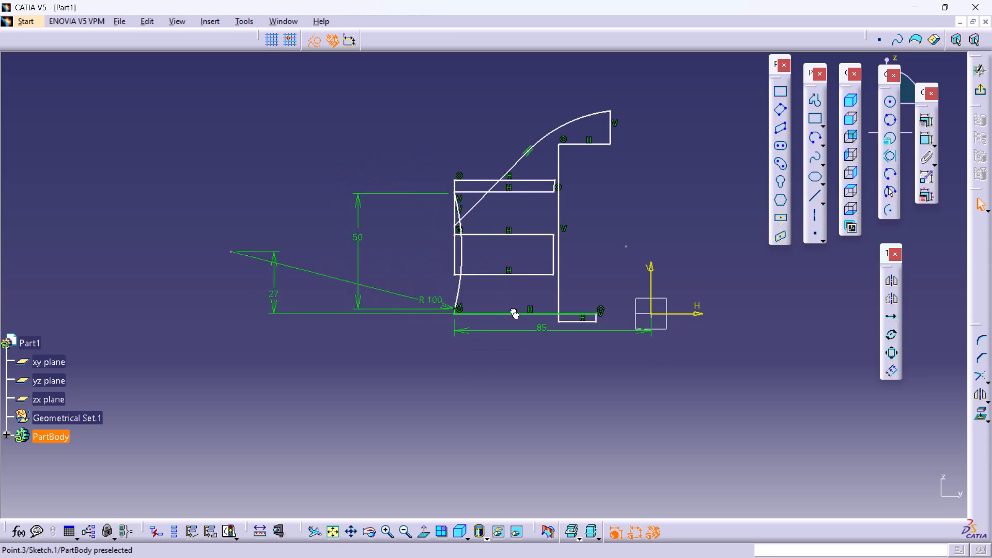
{"action": "left_click_drag", "start_coordinate": [516, 315], "coordinate": [562, 383]}
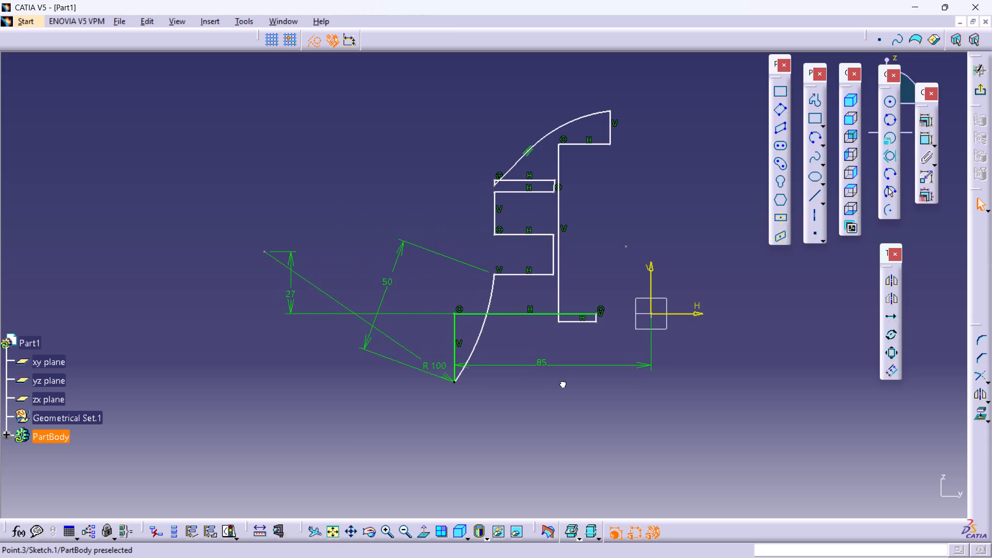
{"action": "left_click_drag", "start_coordinate": [562, 383], "coordinate": [556, 381]}
{"action": "left_click_drag", "start_coordinate": [442, 138], "coordinate": [595, 275]}
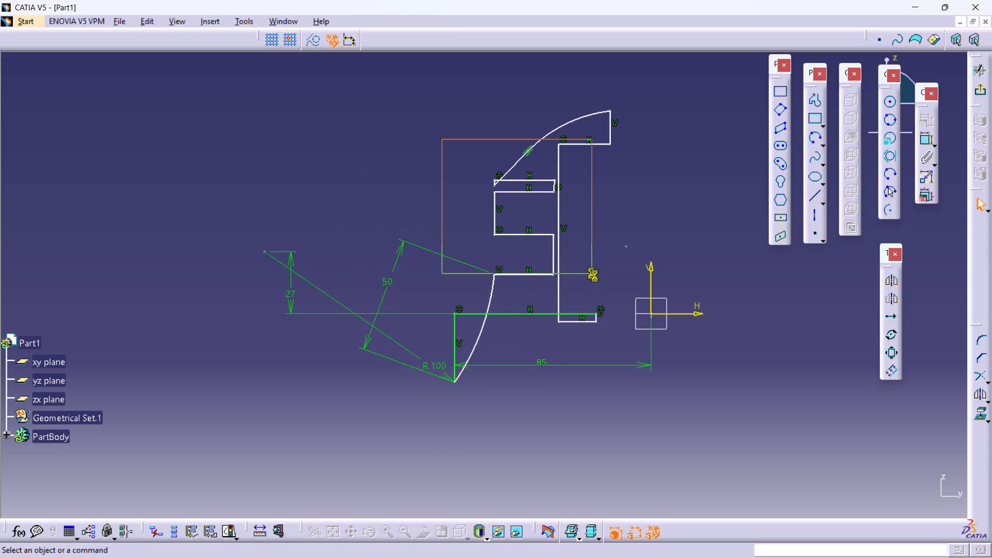
{"action": "left_click_drag", "start_coordinate": [595, 275], "coordinate": [627, 289]}
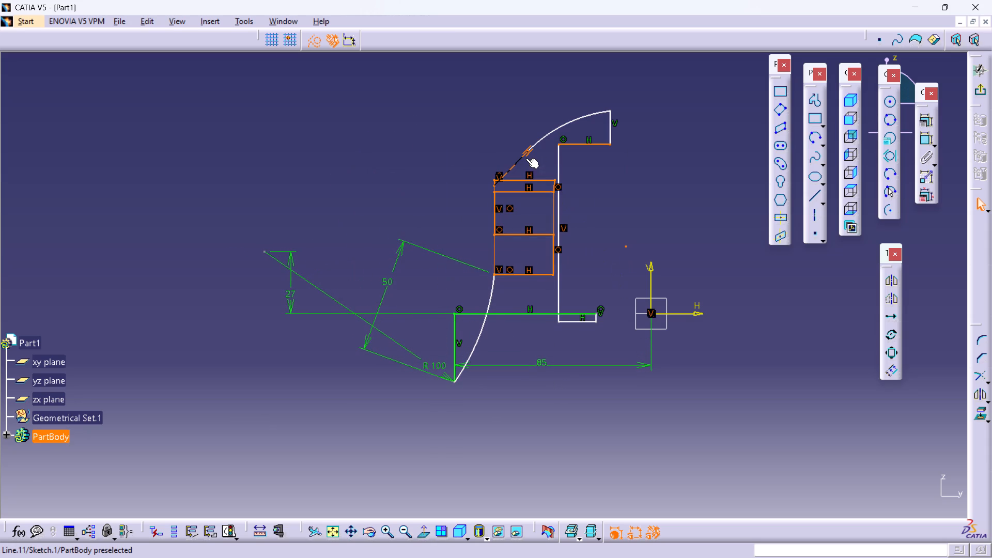
{"action": "left_click_drag", "start_coordinate": [529, 151], "coordinate": [510, 18]}
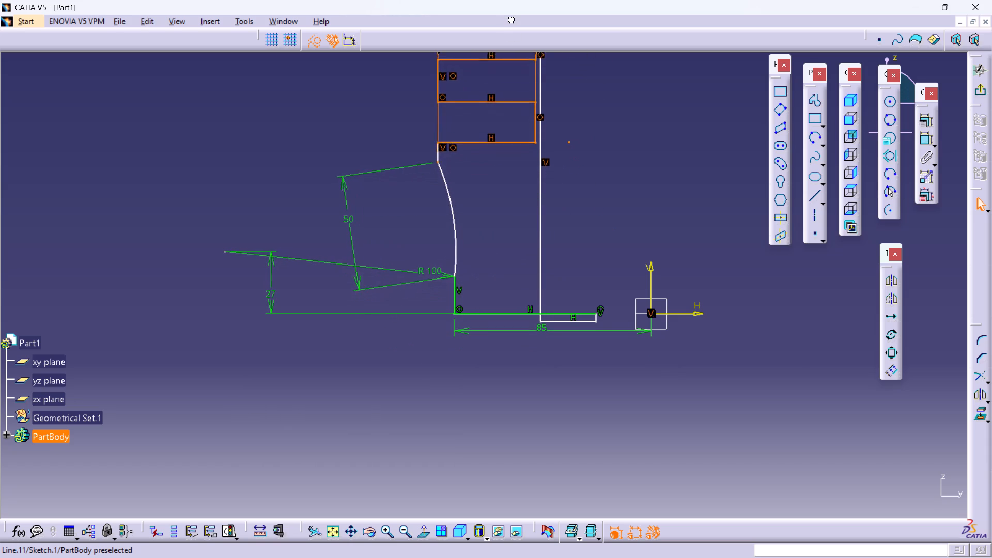
{"action": "left_click_drag", "start_coordinate": [510, 18], "coordinate": [510, 11]}
{"action": "double_click", "coordinate": [578, 176]}
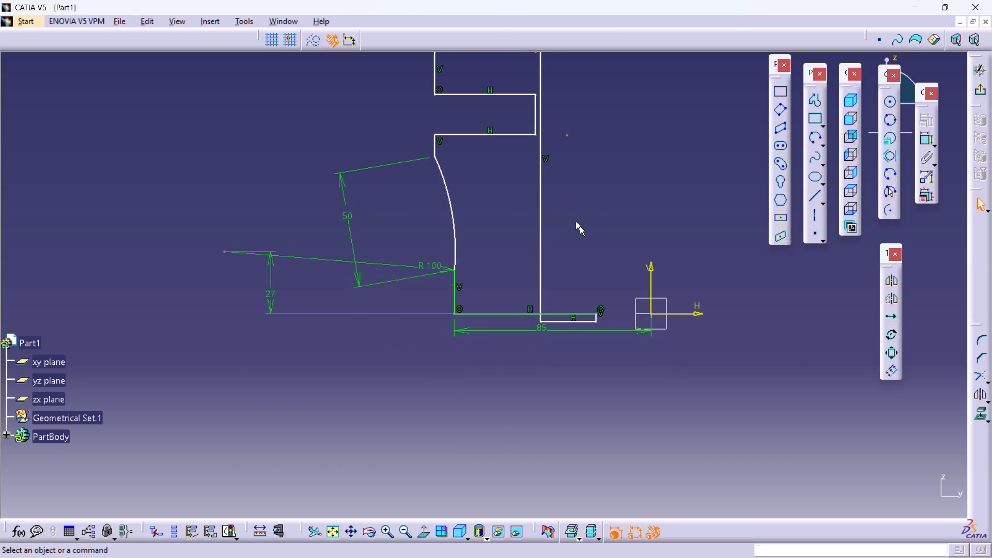
Move the outer vertical edge just above the concave arc inward, nearly in line with the skirt's lower outer edge.
{"action": "middle_click_drag", "start_coordinate": [585, 232], "coordinate": [616, 276]}
{"action": "left_click", "coordinate": [540, 242]}
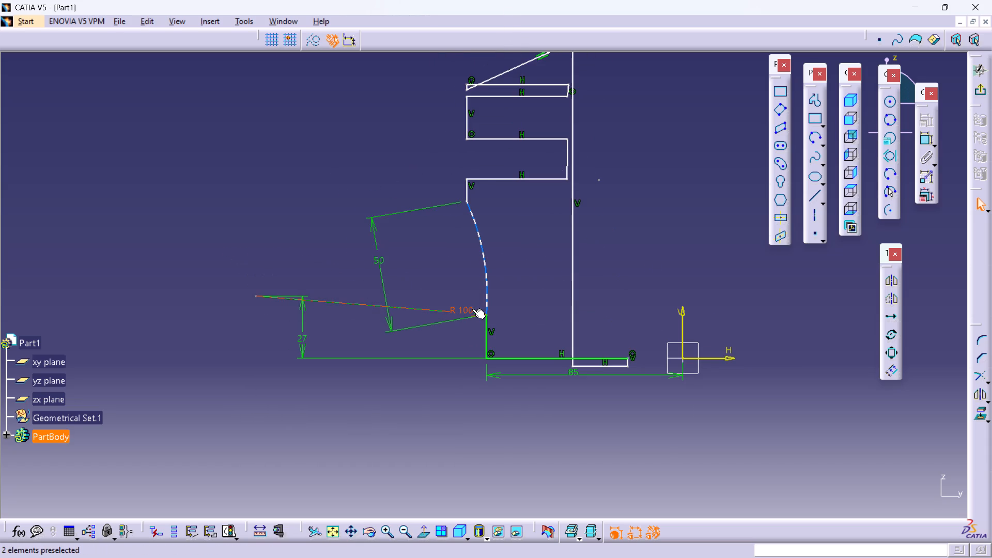
{"action": "left_click_drag", "start_coordinate": [472, 309], "coordinate": [462, 214]}
{"action": "left_click", "coordinate": [516, 227]}
{"action": "left_click_drag", "start_coordinate": [518, 227], "coordinate": [516, 218]}
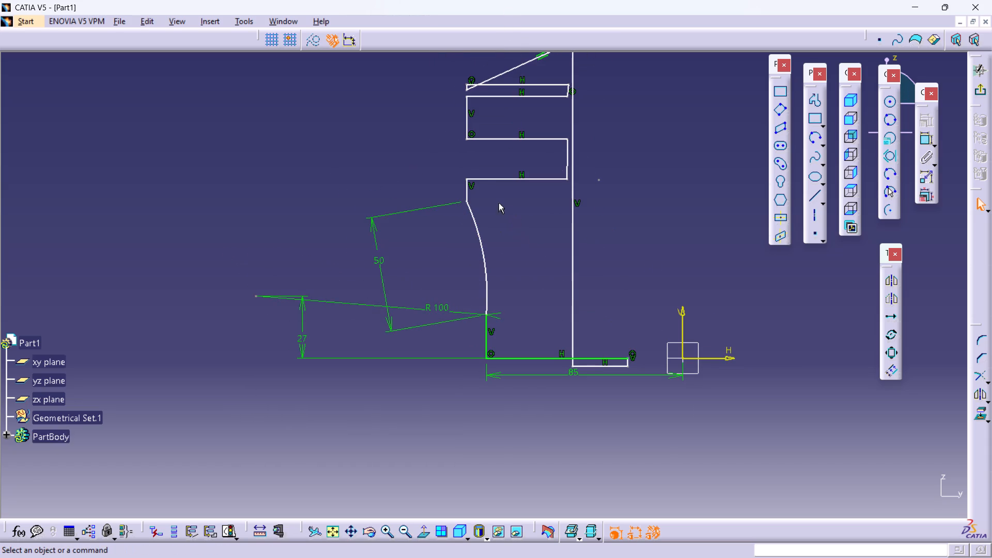
{"action": "left_click_drag", "start_coordinate": [468, 183], "coordinate": [531, 184]}
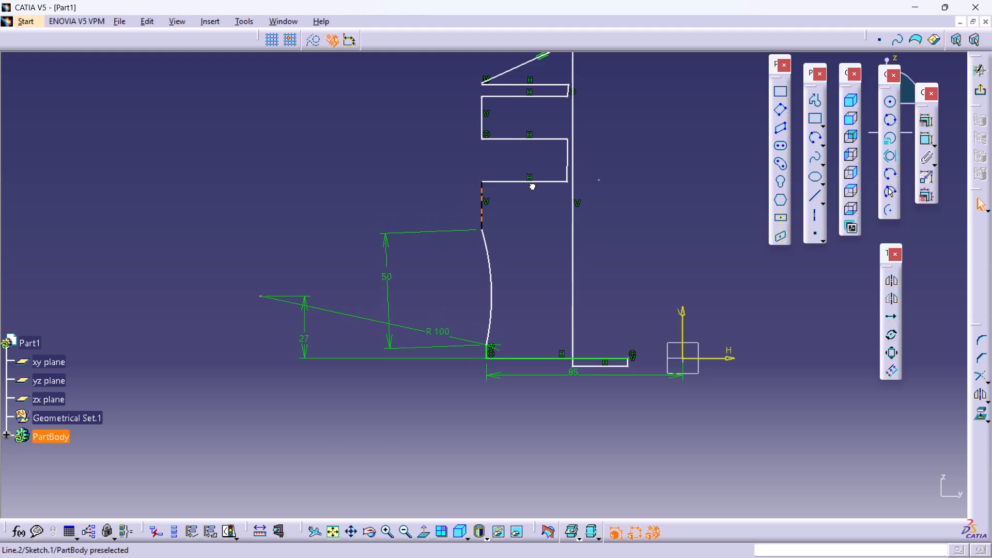
{"action": "left_click_drag", "start_coordinate": [531, 184], "coordinate": [527, 181]}
{"action": "double_click", "coordinate": [530, 249]}
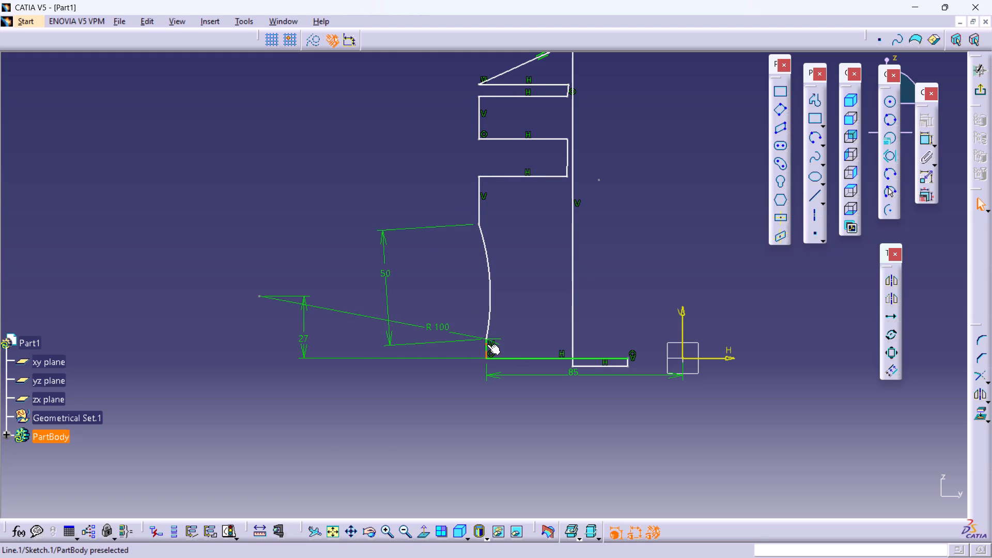
Apply a Parallelism constraint to the sloped crown line and the three outer vertical edges below it, including the short bottom one.
{"action": "left_click", "coordinate": [486, 345]}
{"action": "left_click", "coordinate": [481, 195], "text": "shift"}
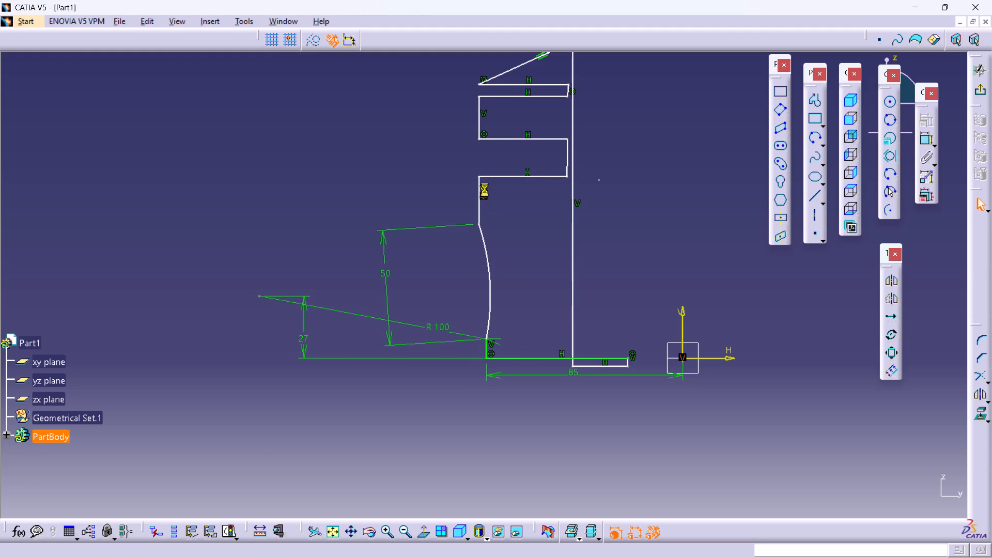
{"action": "left_click", "coordinate": [477, 122], "text": "shift"}
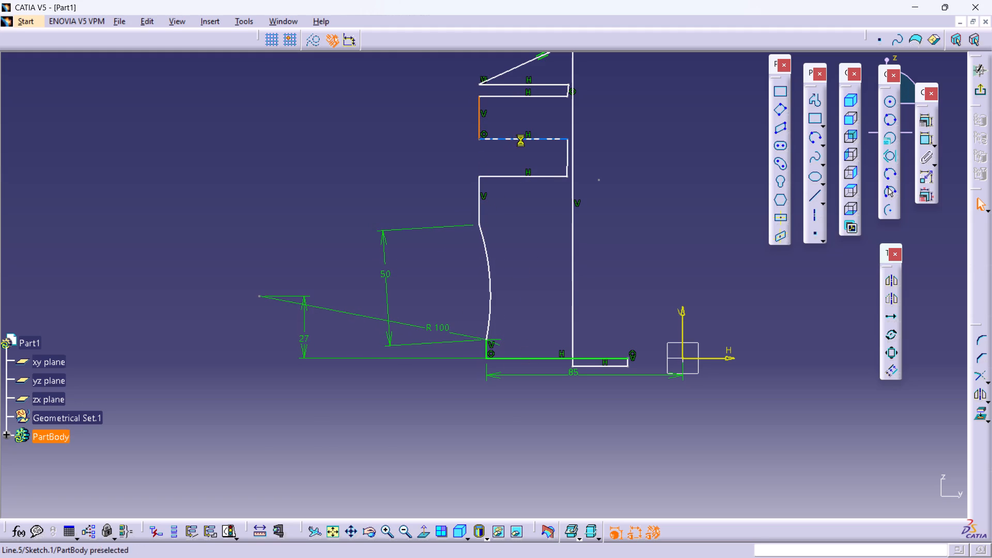
{"action": "middle_click_drag", "start_coordinate": [535, 203], "coordinate": [554, 336]}
{"action": "middle_click", "coordinate": [555, 337]}
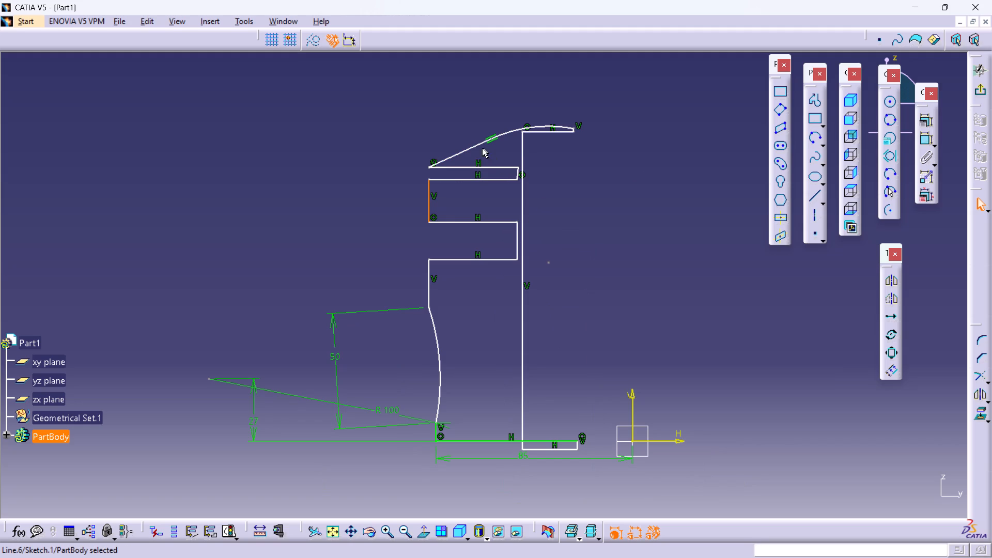
{"action": "left_click", "coordinate": [468, 147], "text": "ctrl"}
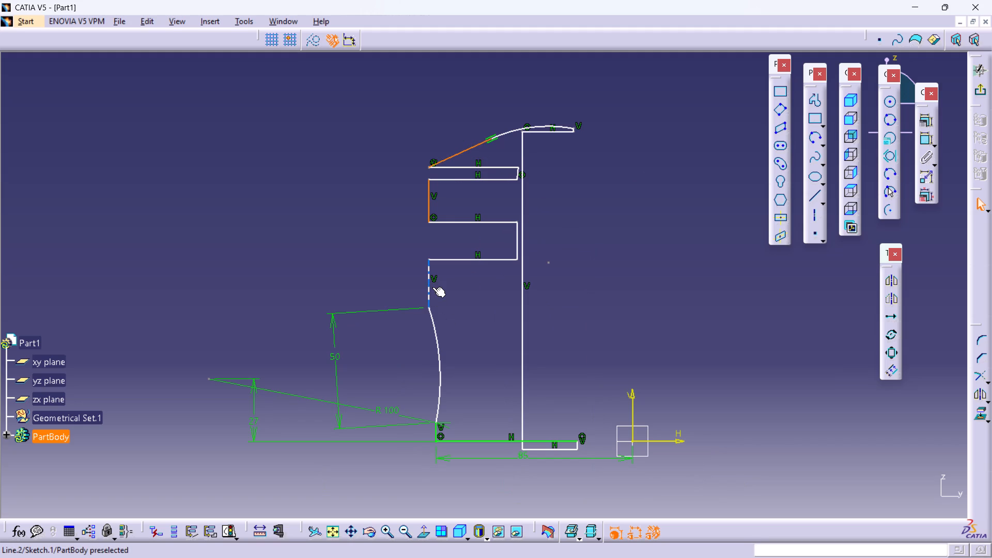
{"action": "left_click", "coordinate": [432, 287], "text": "ctrl"}
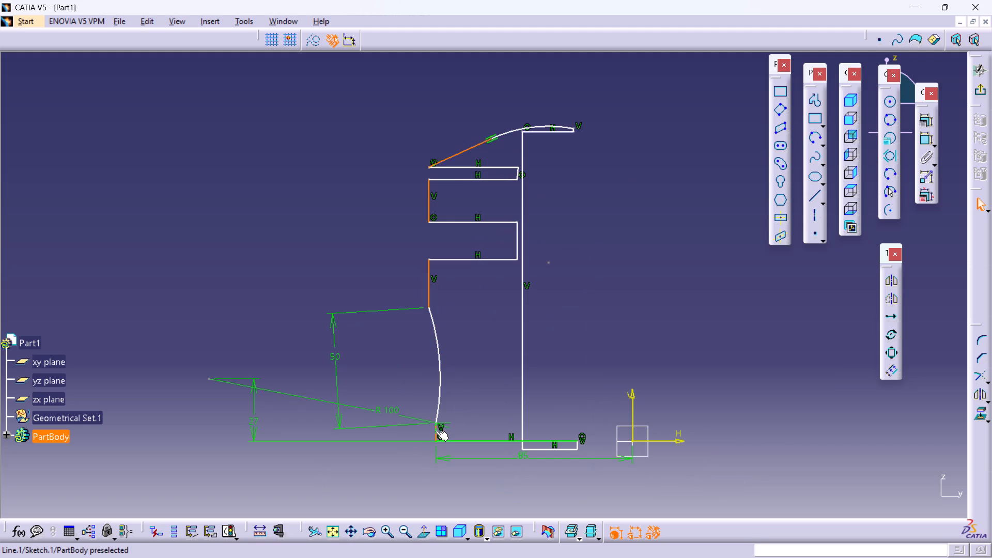
{"action": "left_click", "coordinate": [436, 431], "text": "ctrl"}
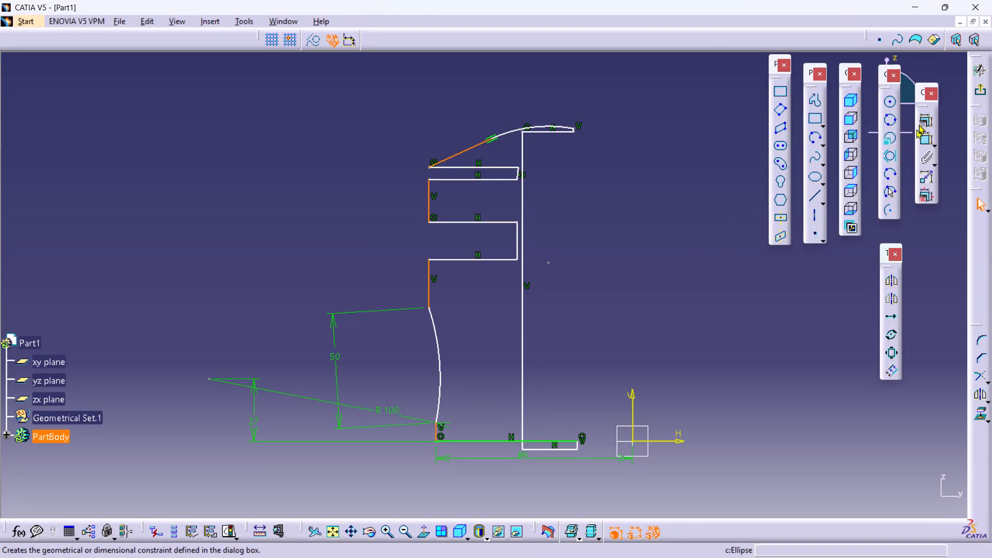
{"action": "left_click", "coordinate": [923, 120]}
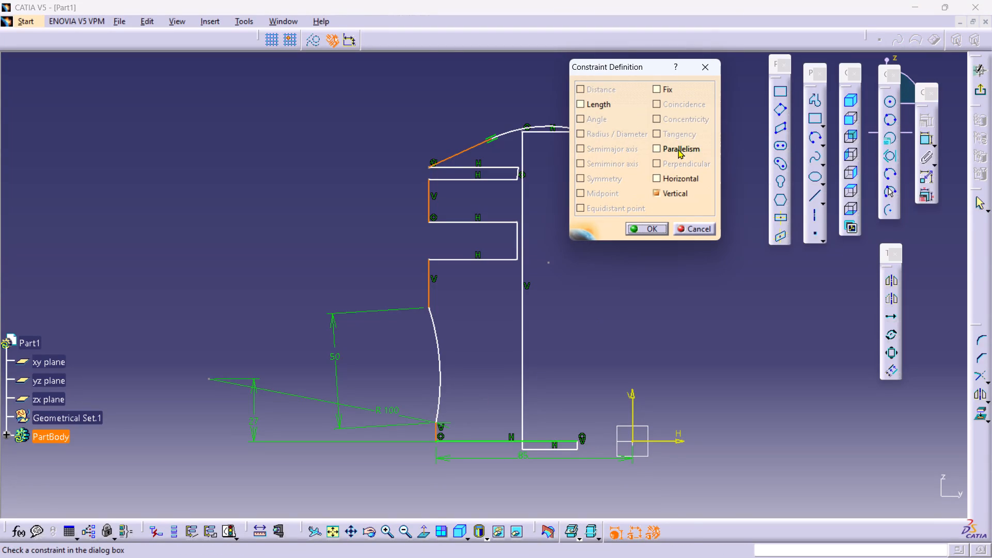
{"action": "left_click", "coordinate": [678, 149]}
{"action": "left_click", "coordinate": [643, 228]}
{"action": "left_click", "coordinate": [652, 309]}
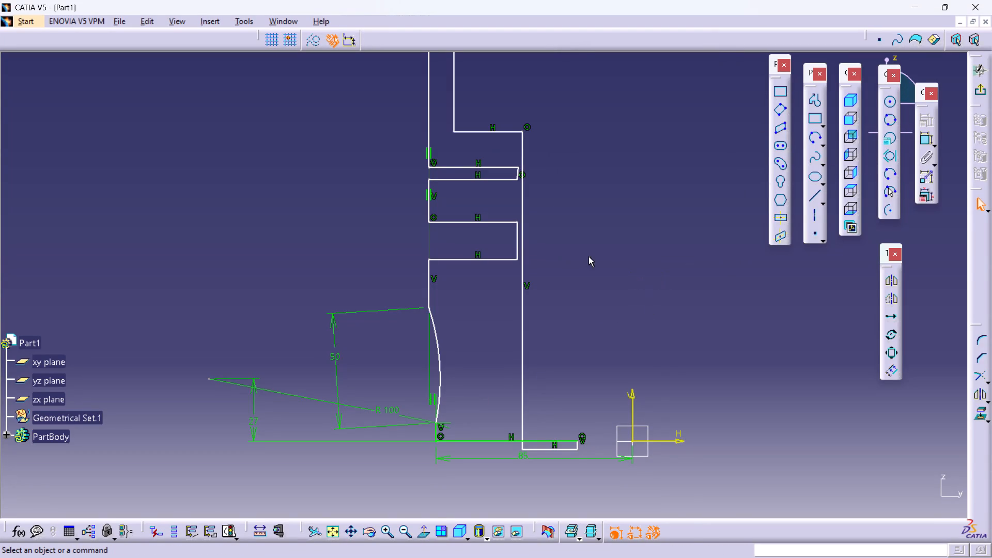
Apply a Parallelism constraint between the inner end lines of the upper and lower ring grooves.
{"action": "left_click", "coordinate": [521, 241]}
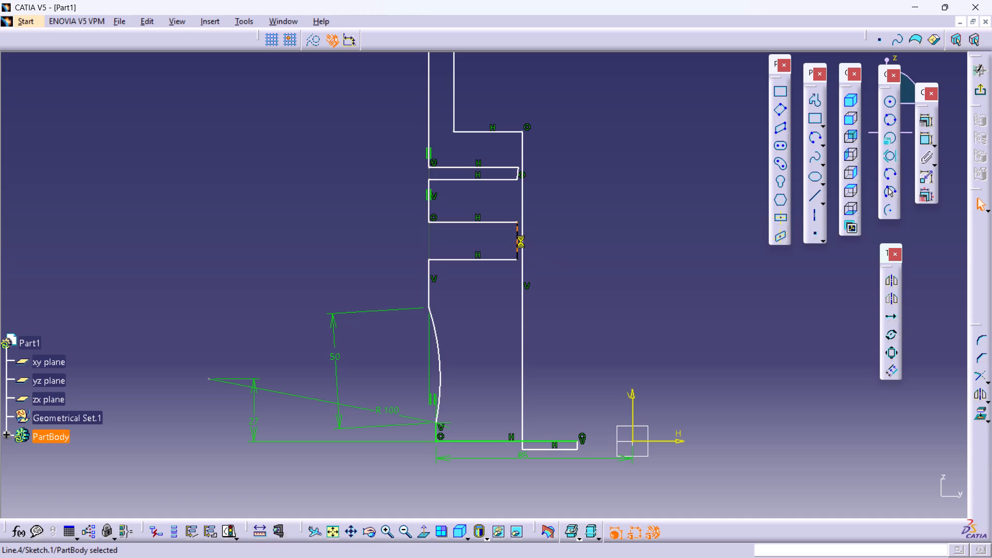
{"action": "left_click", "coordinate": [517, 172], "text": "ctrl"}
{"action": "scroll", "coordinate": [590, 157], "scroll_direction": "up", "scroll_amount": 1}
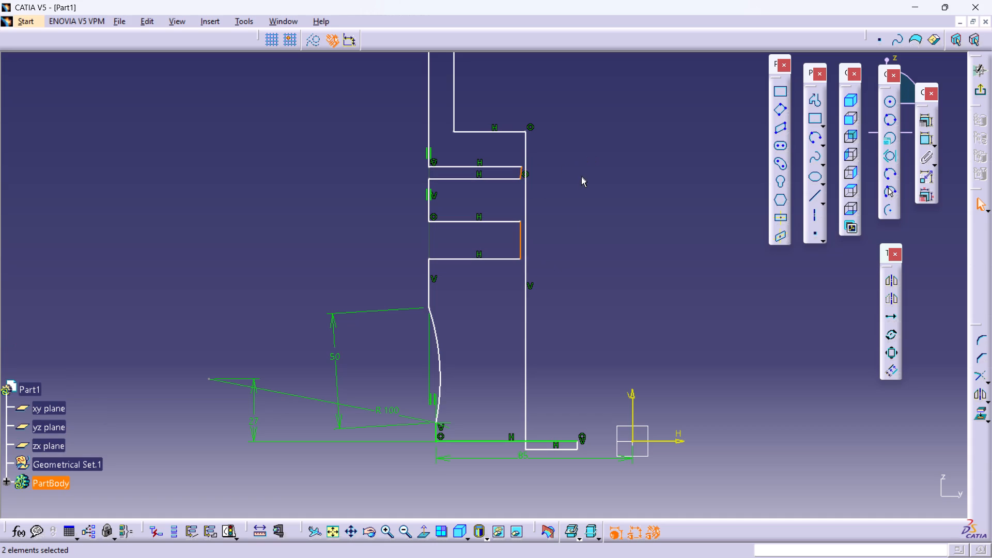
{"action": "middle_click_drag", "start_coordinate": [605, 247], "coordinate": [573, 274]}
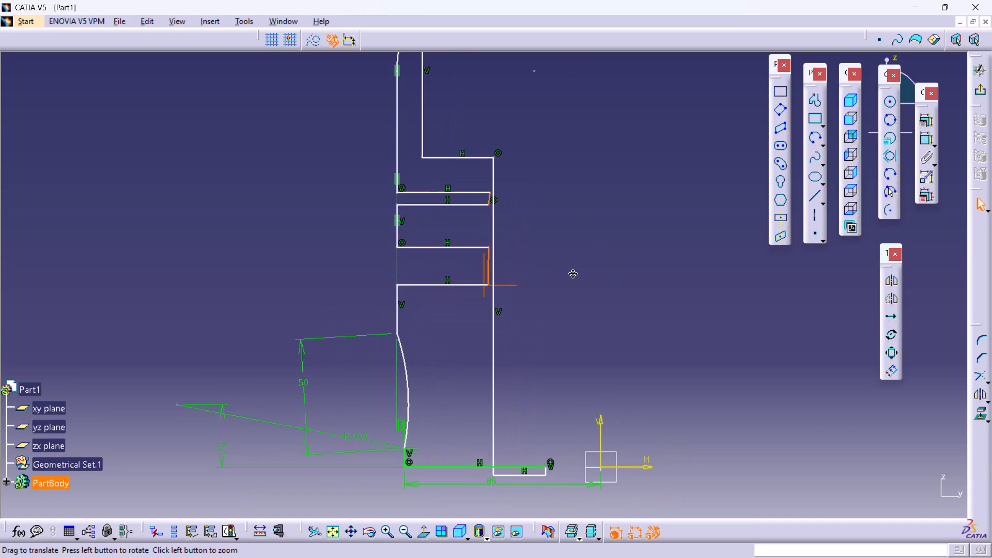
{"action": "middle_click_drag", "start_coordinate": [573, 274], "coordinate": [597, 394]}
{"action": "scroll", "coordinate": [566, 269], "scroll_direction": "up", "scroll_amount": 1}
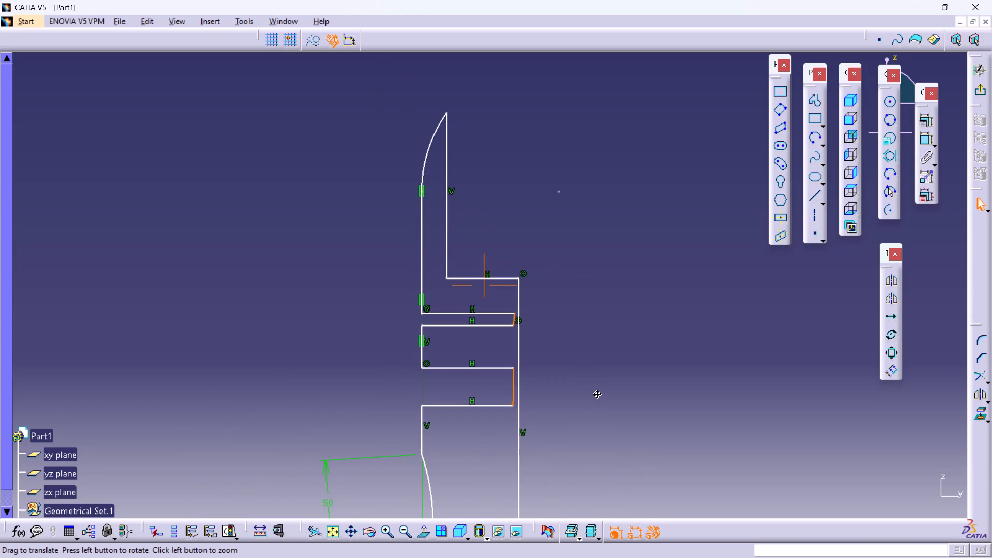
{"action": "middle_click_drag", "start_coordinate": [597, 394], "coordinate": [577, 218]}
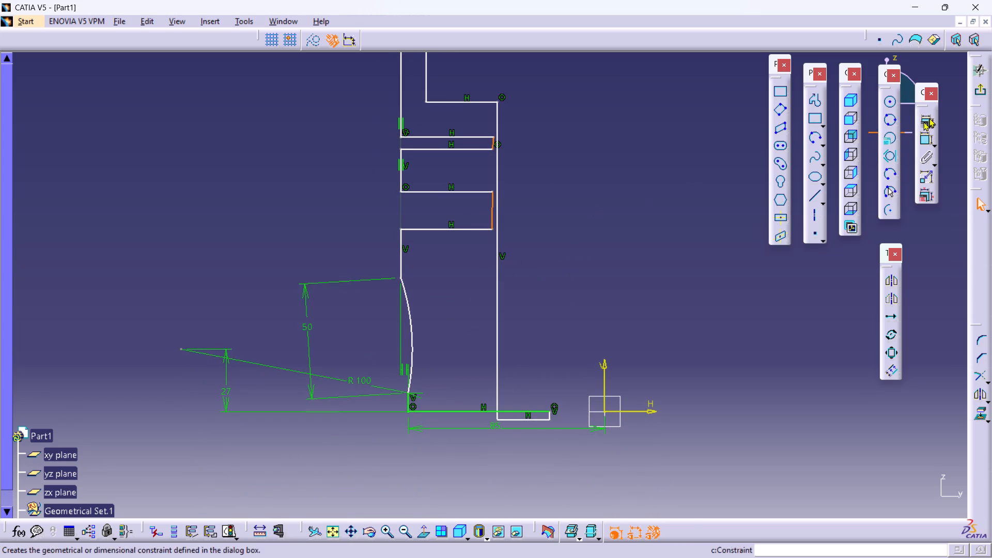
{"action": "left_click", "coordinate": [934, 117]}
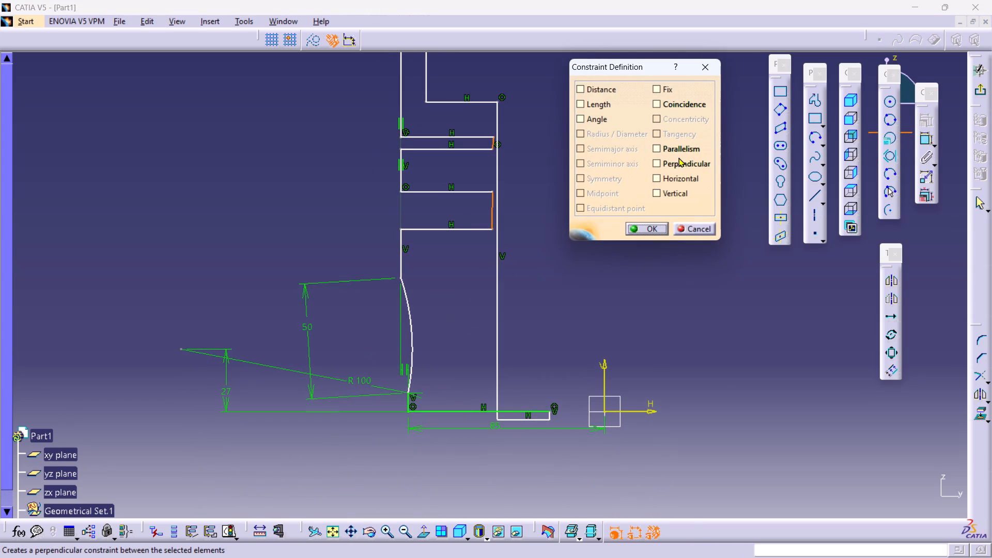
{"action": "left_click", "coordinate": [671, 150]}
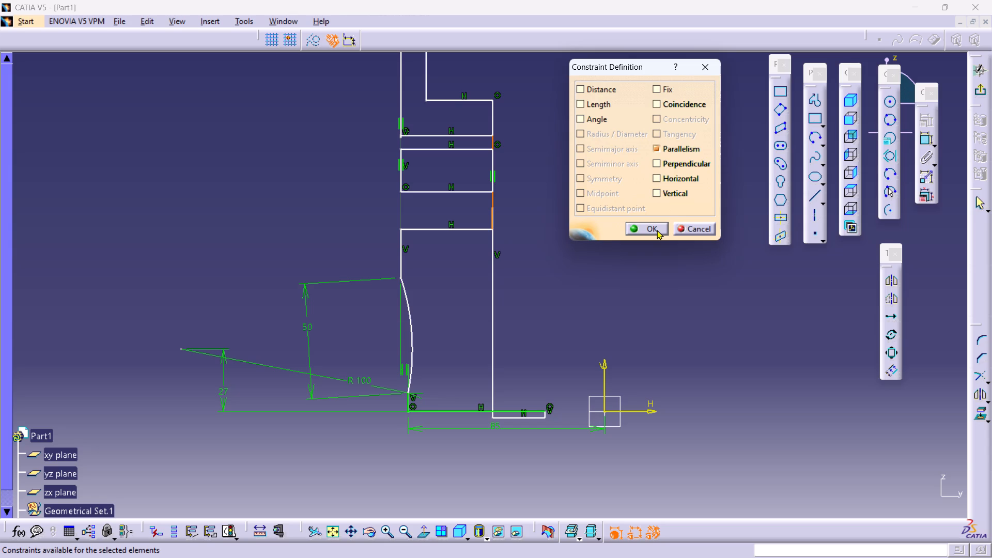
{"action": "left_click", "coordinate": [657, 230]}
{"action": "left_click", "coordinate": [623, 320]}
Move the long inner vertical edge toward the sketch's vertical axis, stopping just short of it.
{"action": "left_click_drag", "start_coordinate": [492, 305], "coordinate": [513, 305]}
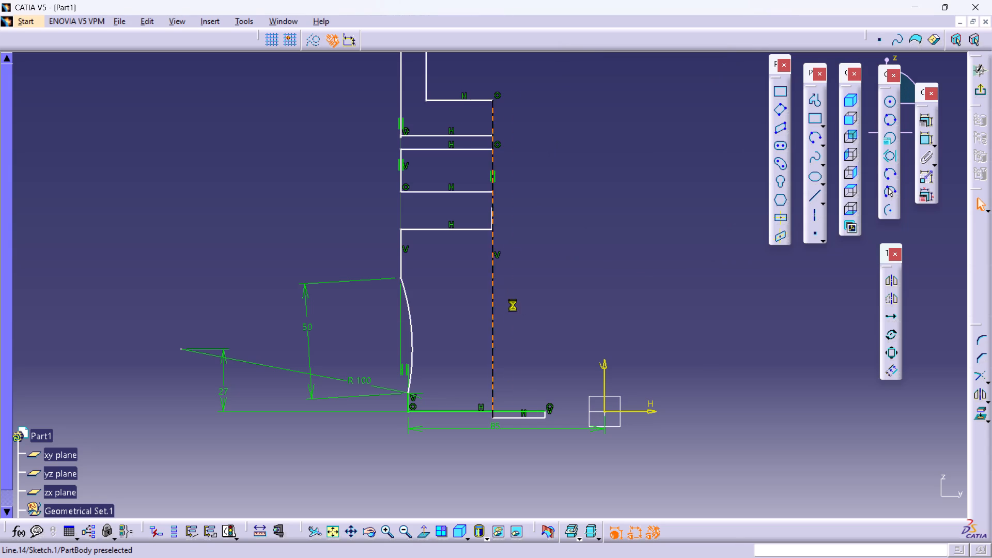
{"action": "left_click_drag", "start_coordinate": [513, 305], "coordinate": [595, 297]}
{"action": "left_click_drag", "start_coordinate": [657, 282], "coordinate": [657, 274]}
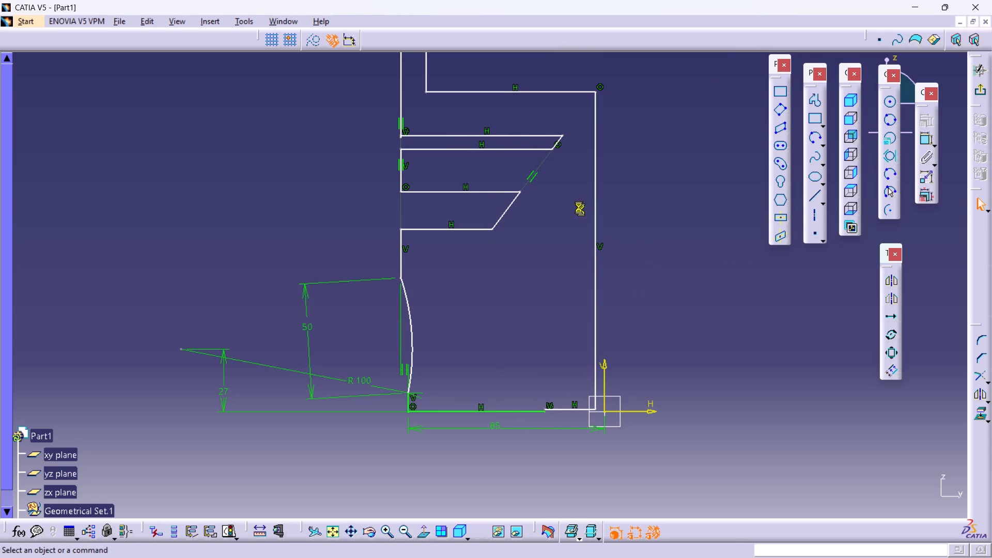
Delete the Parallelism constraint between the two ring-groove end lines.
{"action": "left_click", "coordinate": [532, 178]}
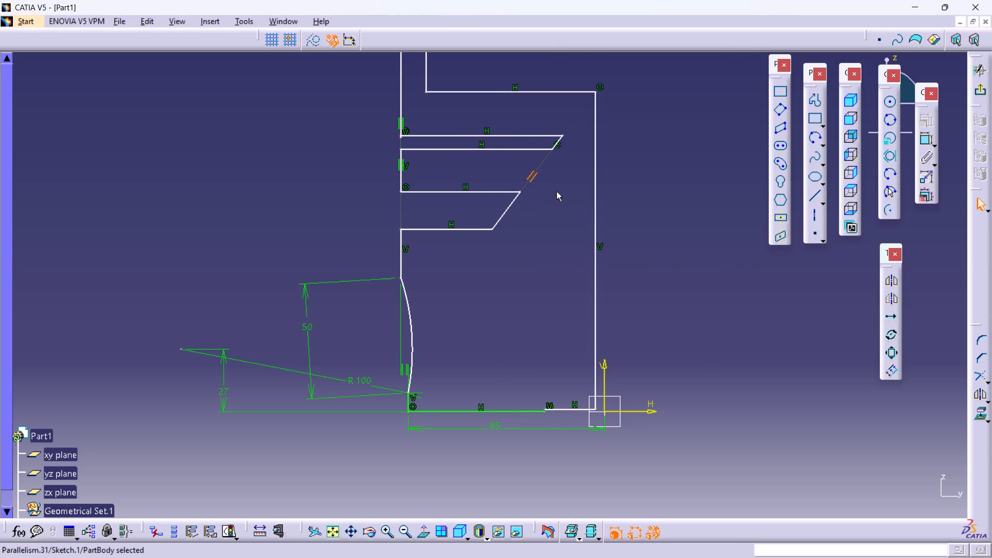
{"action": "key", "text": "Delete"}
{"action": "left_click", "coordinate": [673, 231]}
Move the crown's inner vertical edge toward the vertical axis so the top arc extends past its apex, short of the long inner edge.
{"action": "middle_click_drag", "start_coordinate": [633, 227], "coordinate": [630, 331]}
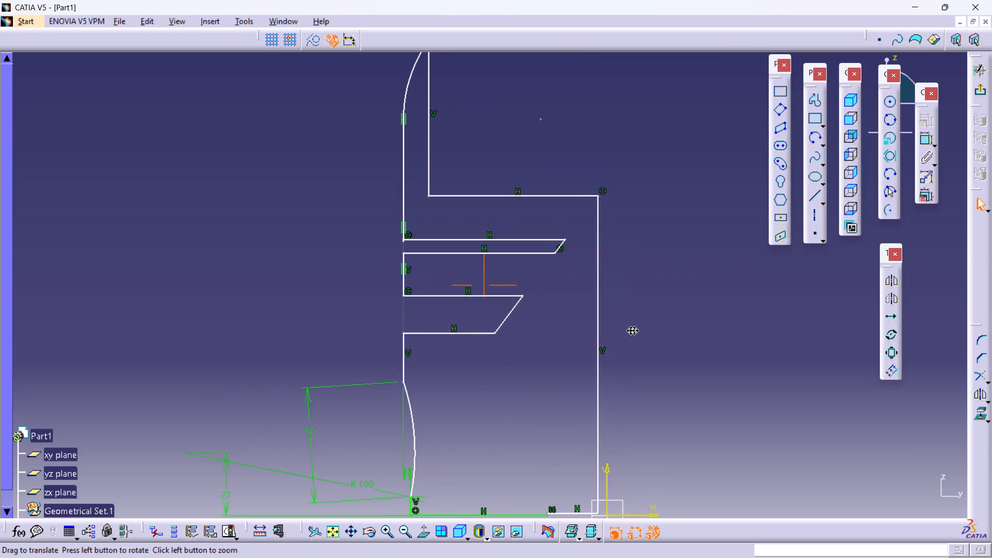
{"action": "middle_click_drag", "start_coordinate": [630, 331], "coordinate": [600, 333]}
{"action": "middle_click_drag", "start_coordinate": [575, 192], "coordinate": [608, 258]}
{"action": "right_click", "coordinate": [584, 227]}
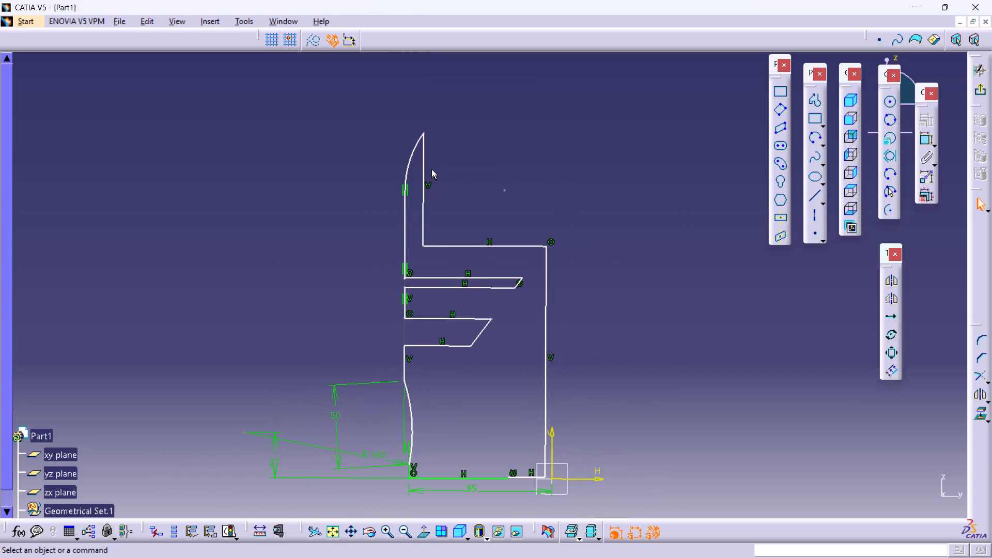
{"action": "left_click_drag", "start_coordinate": [425, 159], "coordinate": [550, 141]}
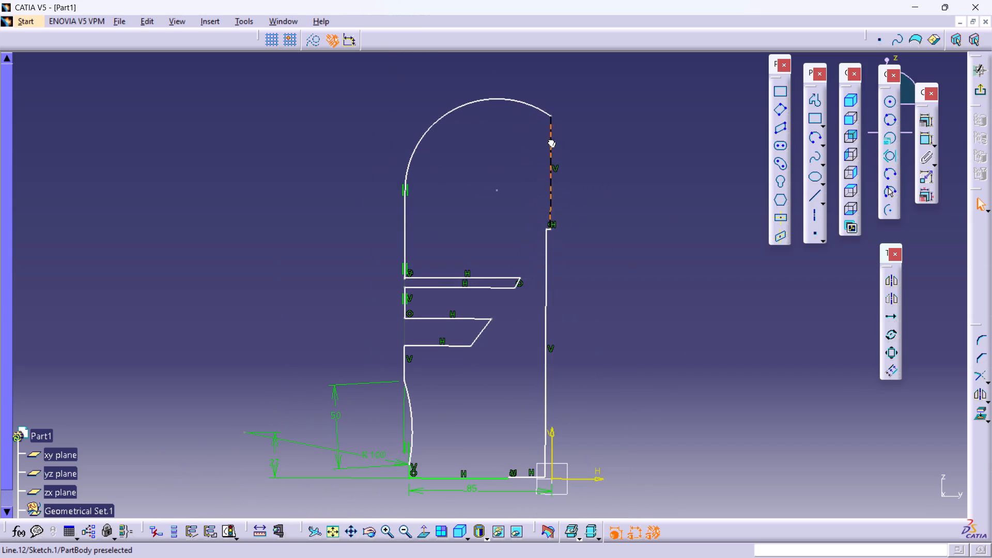
{"action": "left_click_drag", "start_coordinate": [550, 141], "coordinate": [514, 140]}
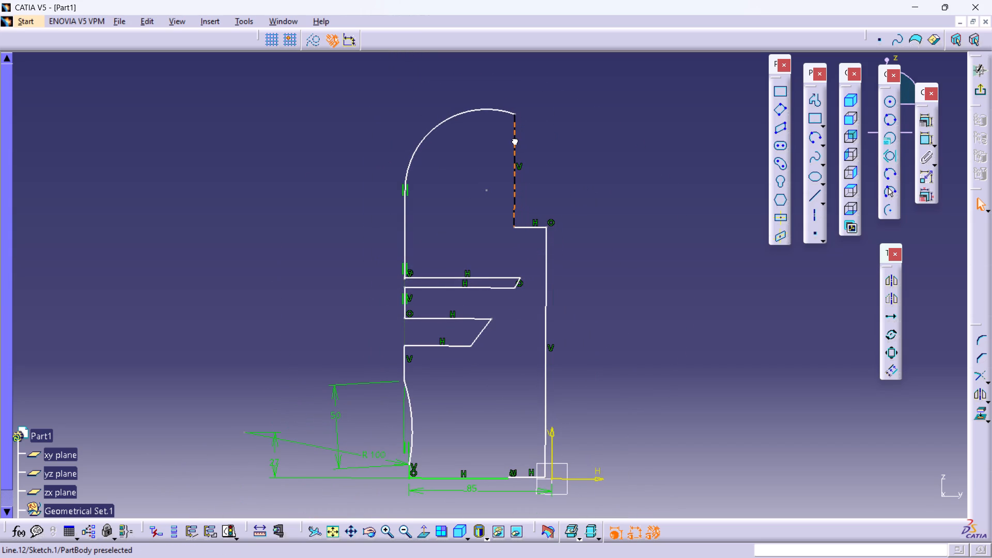
{"action": "left_click_drag", "start_coordinate": [514, 140], "coordinate": [477, 133]}
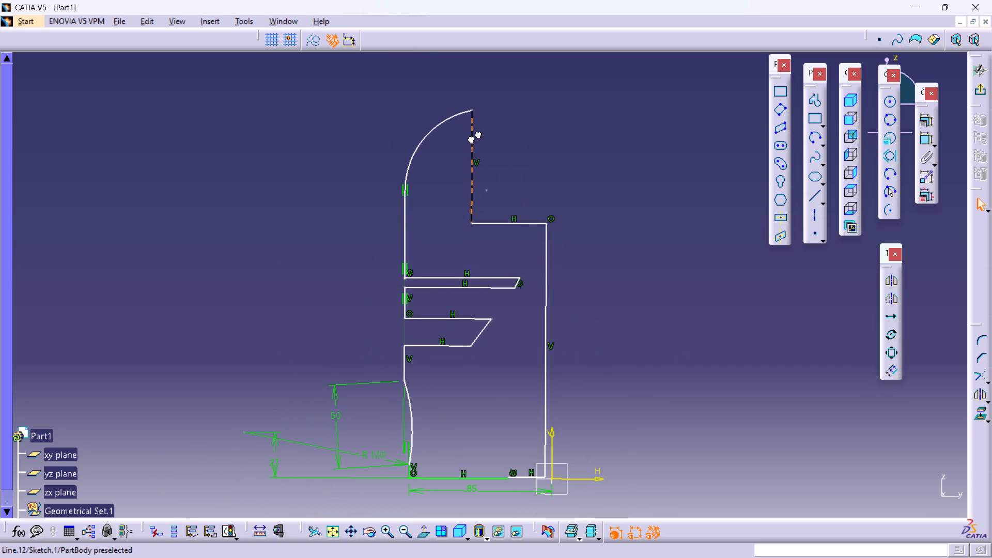
{"action": "left_click_drag", "start_coordinate": [477, 133], "coordinate": [498, 155]}
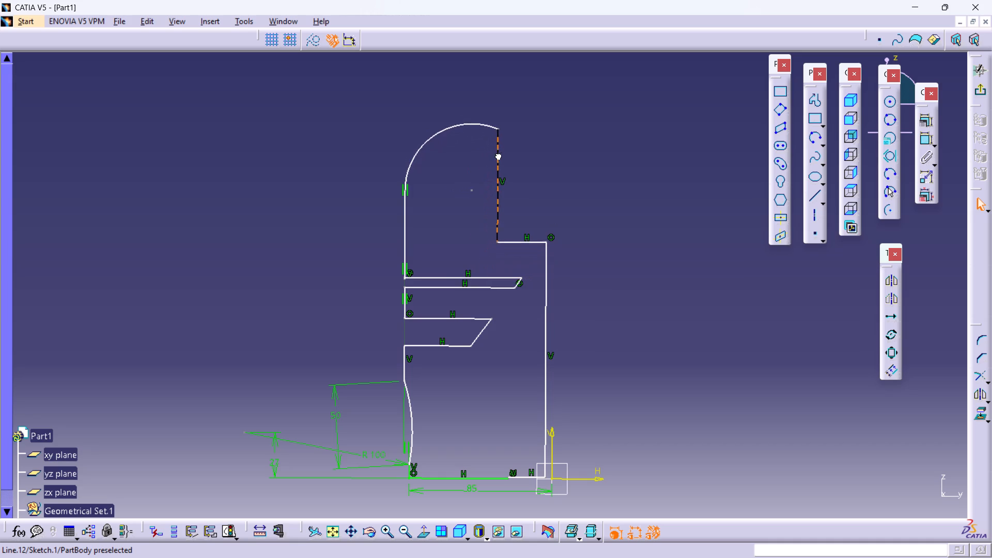
{"action": "left_click_drag", "start_coordinate": [498, 155], "coordinate": [505, 152]}
{"action": "double_click", "coordinate": [608, 294]}
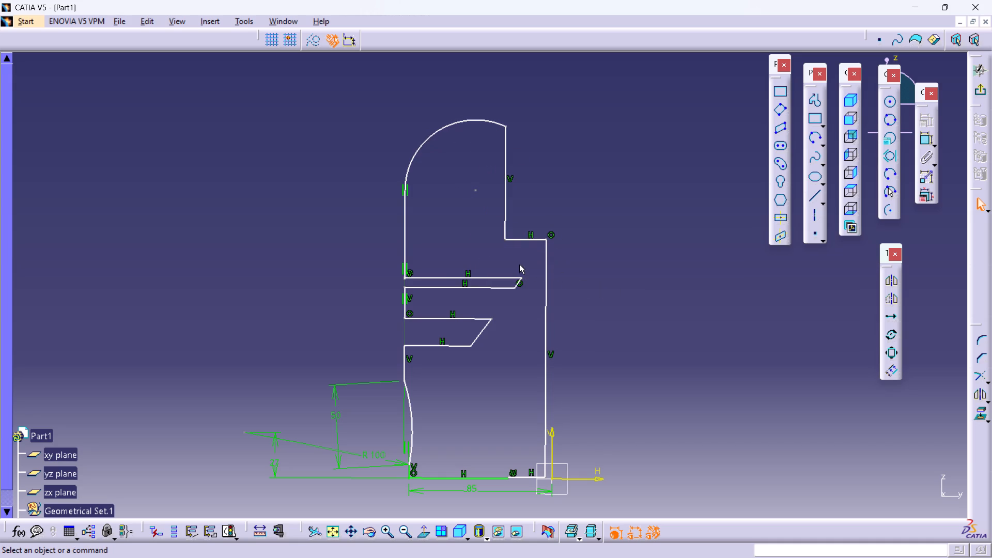
Apply a Vertical constraint to the slanted inner end lines of both ring grooves.
{"action": "right_click", "coordinate": [550, 283]}
{"action": "middle_click", "coordinate": [543, 238]}
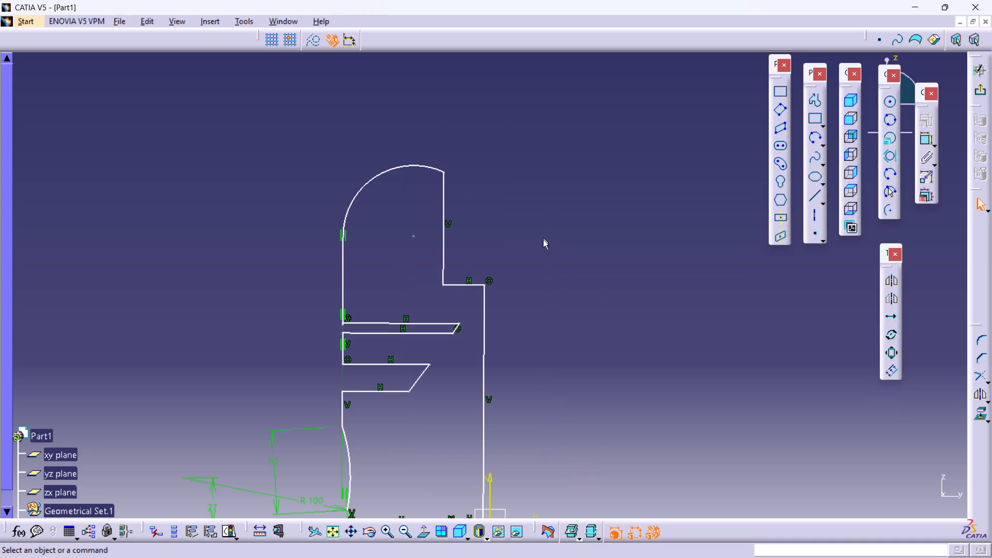
{"action": "double_click", "coordinate": [587, 273]}
{"action": "middle_click_drag", "start_coordinate": [560, 367], "coordinate": [557, 311]}
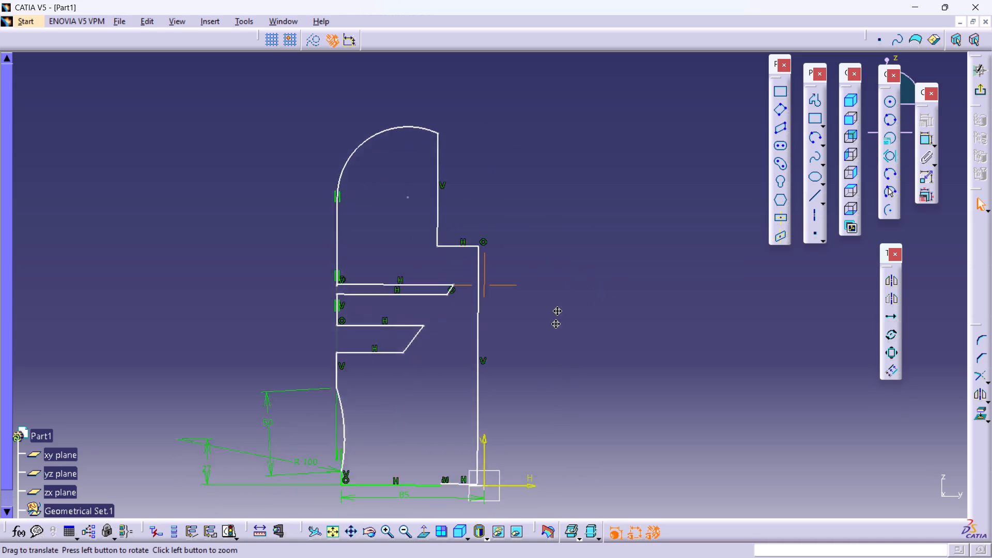
{"action": "middle_click_drag", "start_coordinate": [557, 311], "coordinate": [562, 230]}
{"action": "right_click", "coordinate": [562, 285]}
{"action": "middle_click_drag", "start_coordinate": [570, 251], "coordinate": [626, 241]}
{"action": "left_click", "coordinate": [629, 250]}
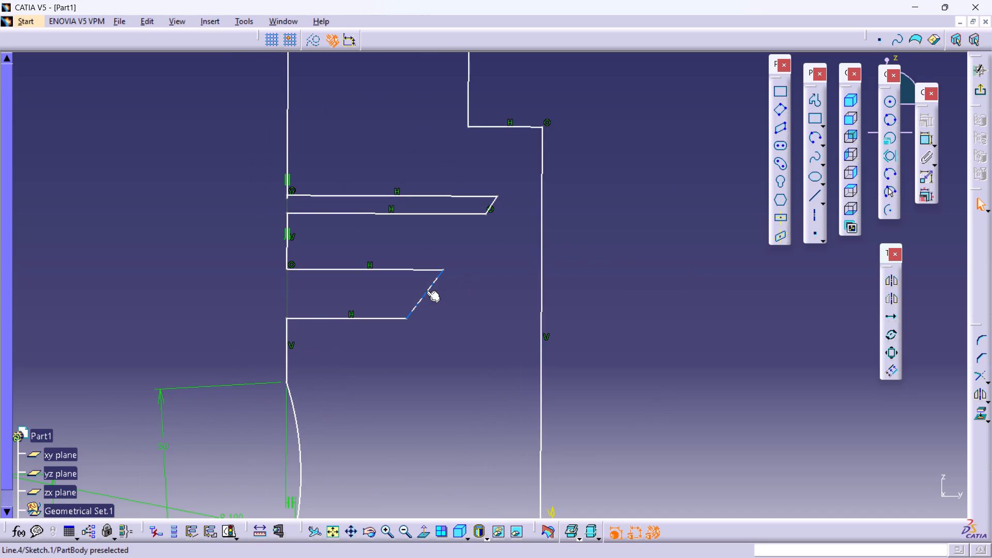
{"action": "left_click", "coordinate": [427, 291]}
{"action": "left_click", "coordinate": [489, 208], "text": "shift"}
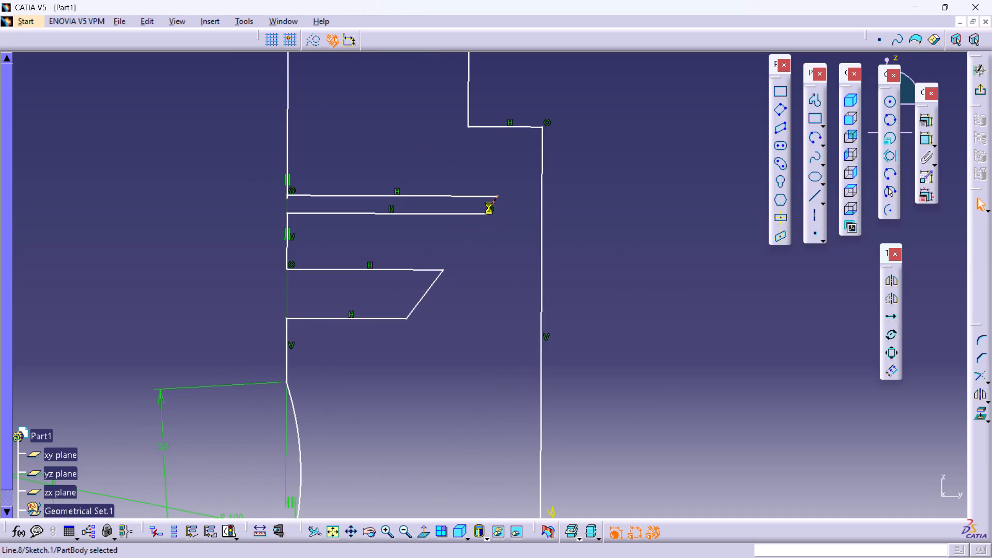
{"action": "left_click", "coordinate": [426, 292], "text": "ctrl"}
{"action": "left_click", "coordinate": [926, 120]}
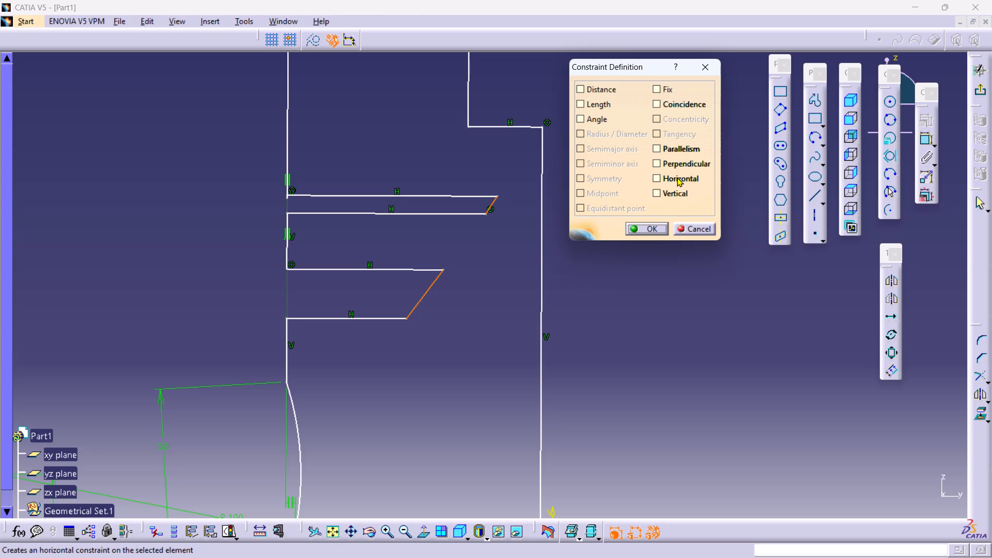
{"action": "left_click", "coordinate": [675, 199]}
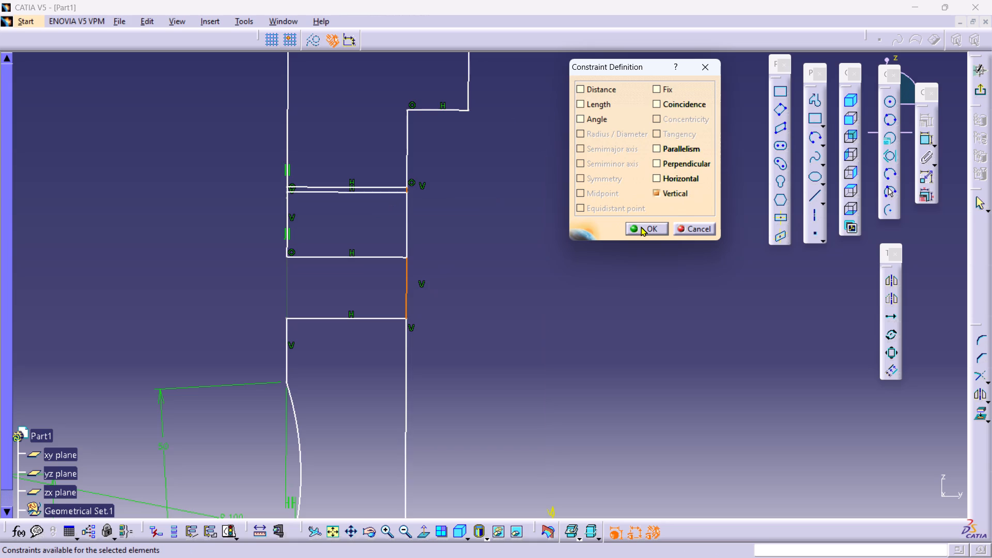
{"action": "left_click", "coordinate": [641, 234]}
{"action": "double_click", "coordinate": [528, 372]}
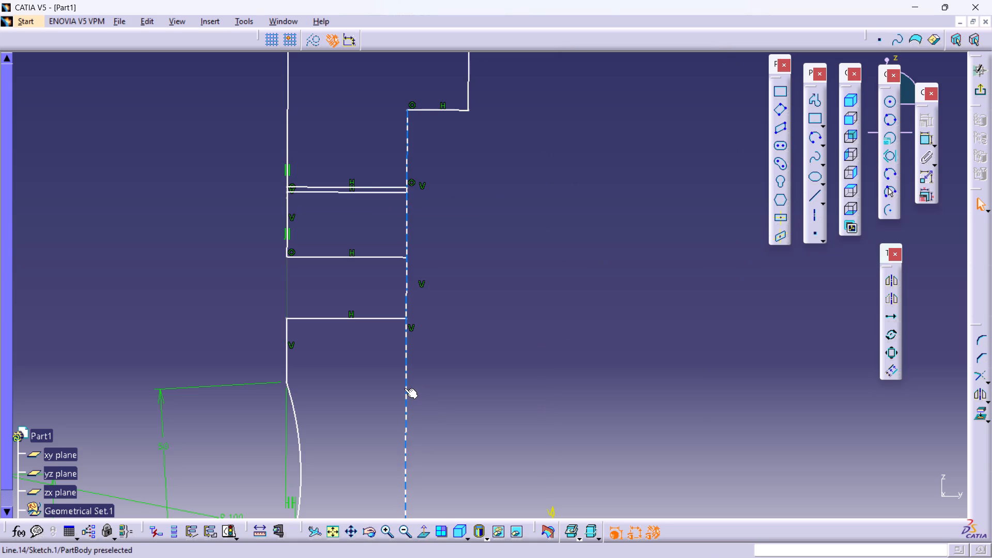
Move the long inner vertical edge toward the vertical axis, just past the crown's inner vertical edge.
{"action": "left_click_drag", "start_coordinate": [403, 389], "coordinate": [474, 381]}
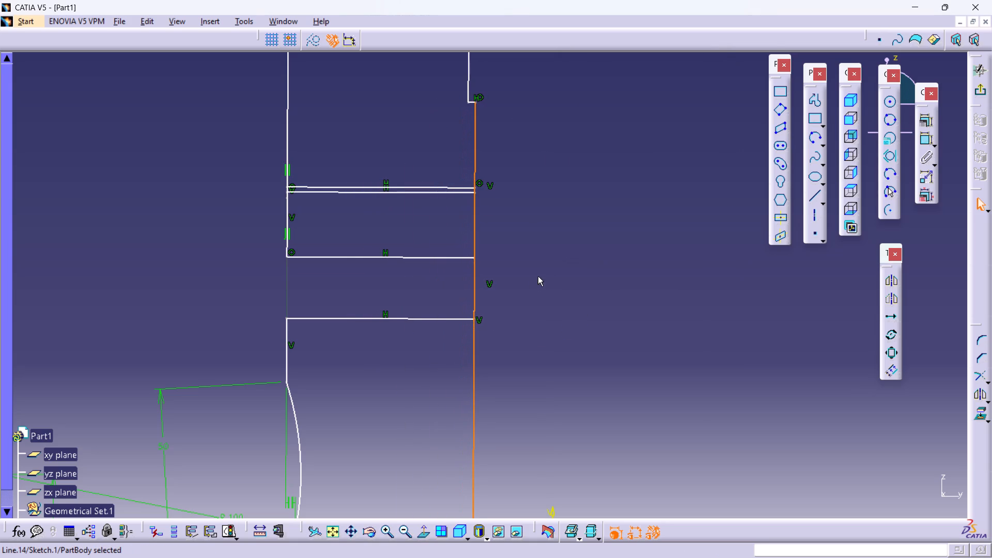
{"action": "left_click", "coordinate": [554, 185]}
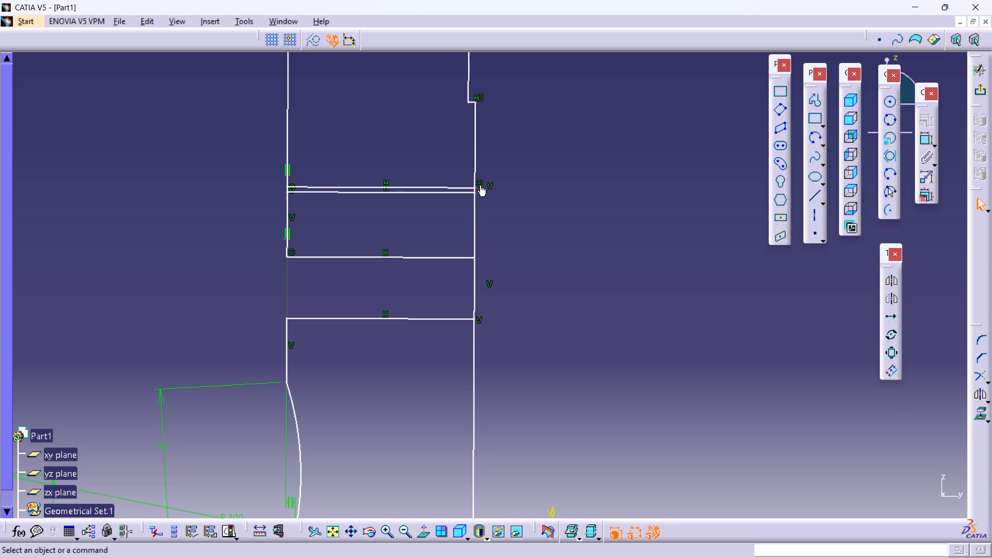
Delete the Coincidence constraint linking the end lines of the upper and lower ring grooves.
{"action": "left_click", "coordinate": [483, 184]}
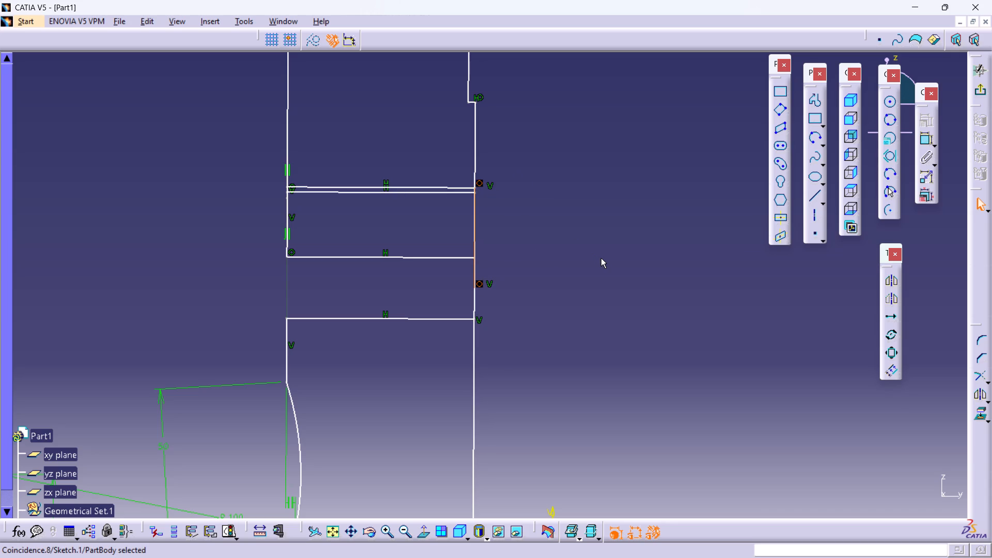
{"action": "key", "text": "Delete"}
{"action": "double_click", "coordinate": [581, 295]}
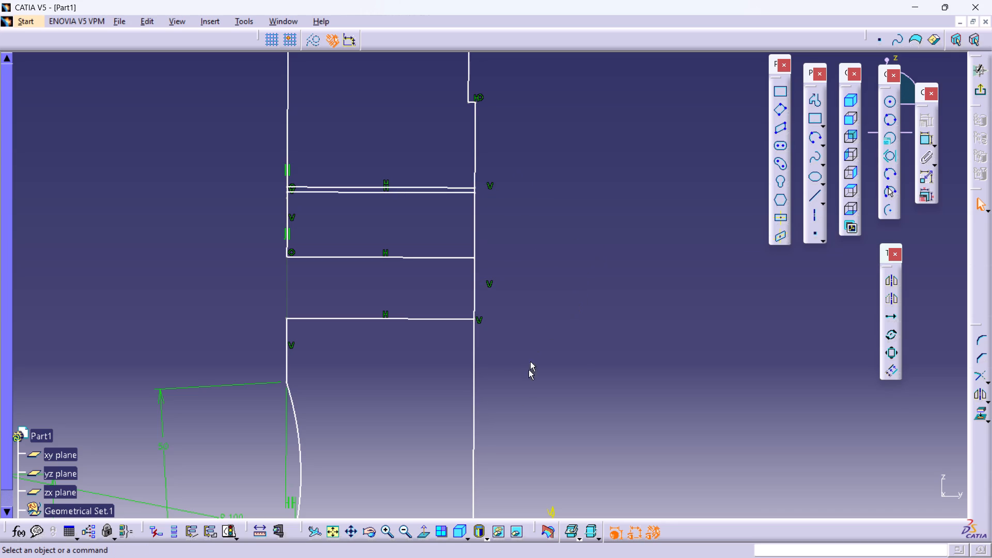
Move the long inner vertical edge onto the sketch's vertical axis, away from the lower ring groove's end line.
{"action": "left_click_drag", "start_coordinate": [472, 401], "coordinate": [551, 396]}
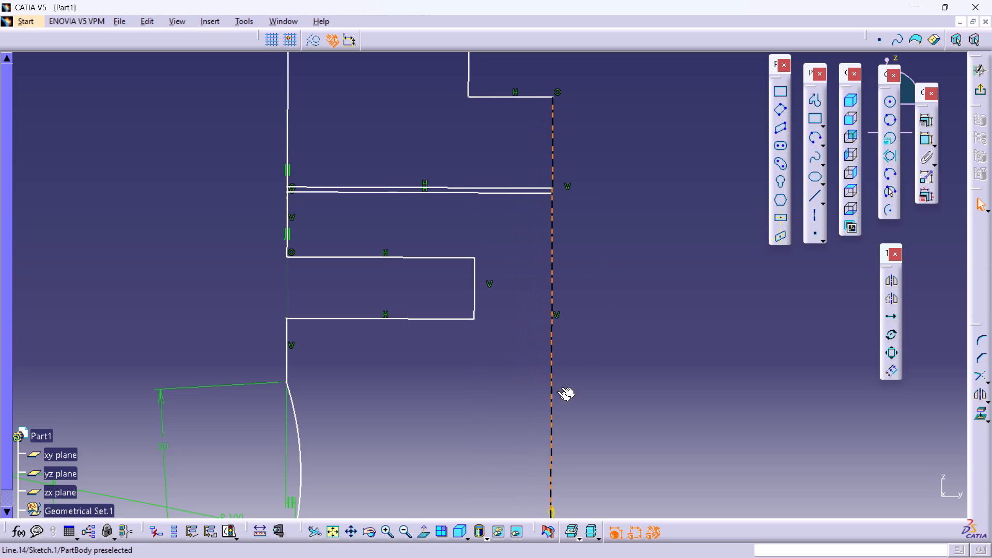
{"action": "left_click", "coordinate": [613, 287]}
{"action": "left_click_drag", "start_coordinate": [613, 287], "coordinate": [605, 274]}
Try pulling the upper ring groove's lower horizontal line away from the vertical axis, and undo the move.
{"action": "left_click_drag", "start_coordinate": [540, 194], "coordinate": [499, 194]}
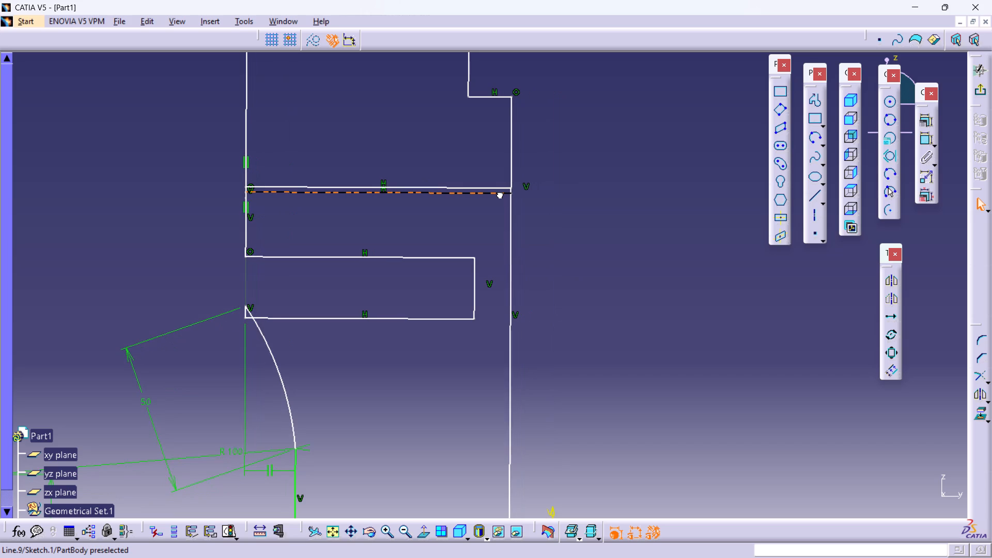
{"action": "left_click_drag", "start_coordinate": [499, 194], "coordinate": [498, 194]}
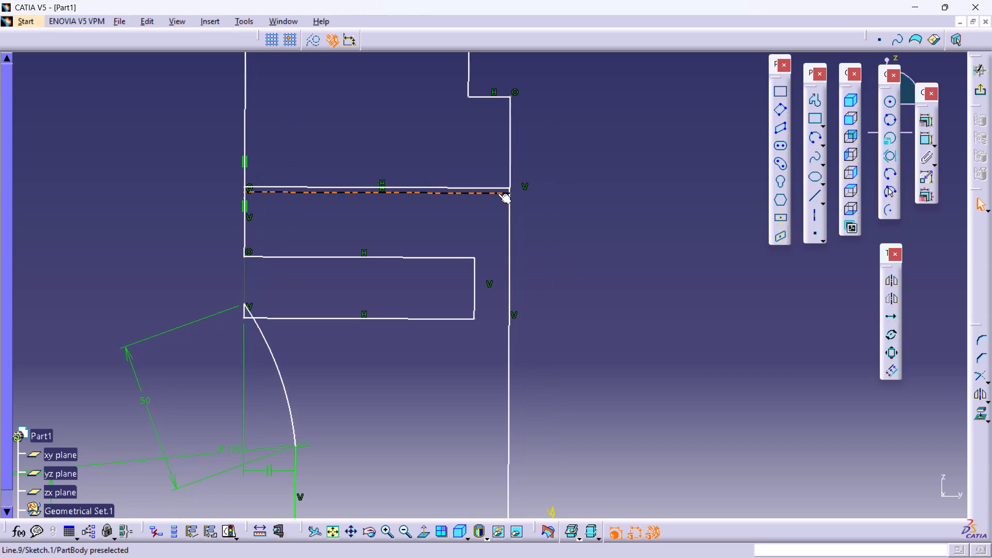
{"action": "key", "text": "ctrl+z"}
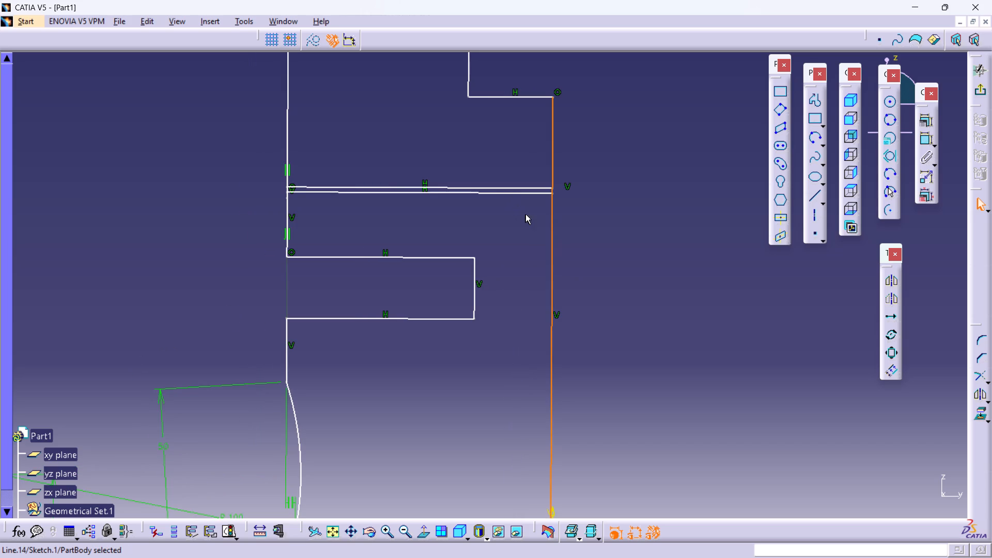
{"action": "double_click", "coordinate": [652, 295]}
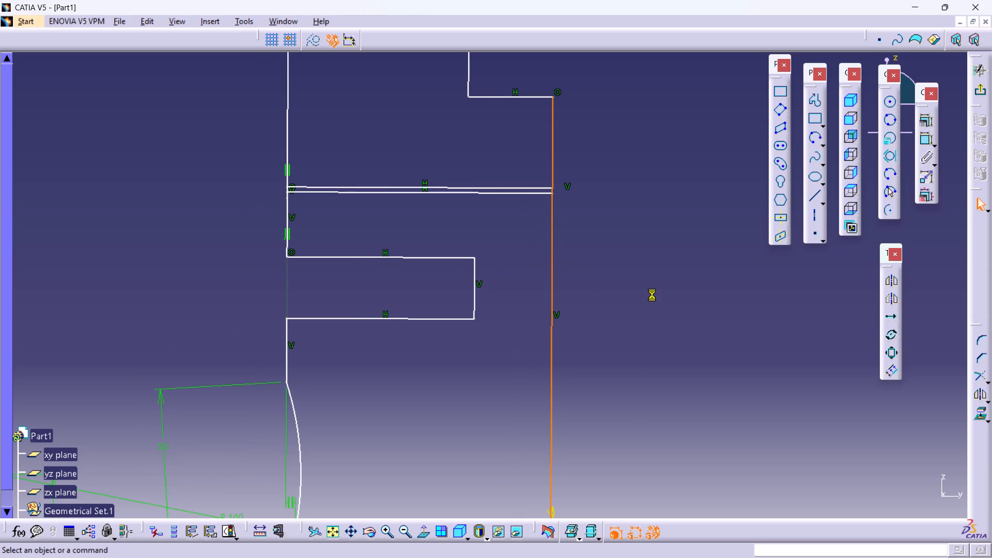
Align the view normal to the sketch plane with the lower profile and origin in sight.
{"action": "middle_click_drag", "start_coordinate": [640, 365], "coordinate": [662, 312]}
{"action": "right_click", "coordinate": [625, 264]}
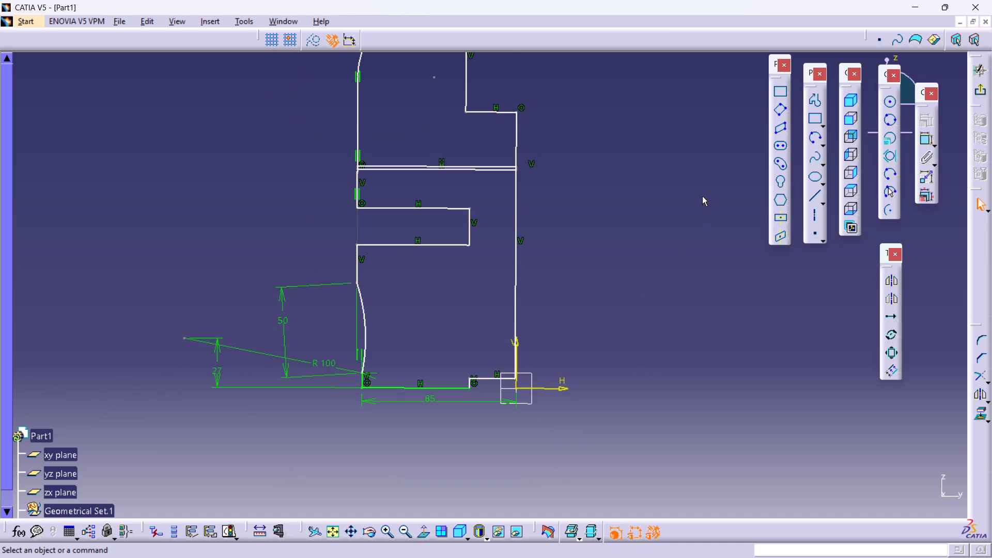
{"action": "left_click", "coordinate": [419, 526]}
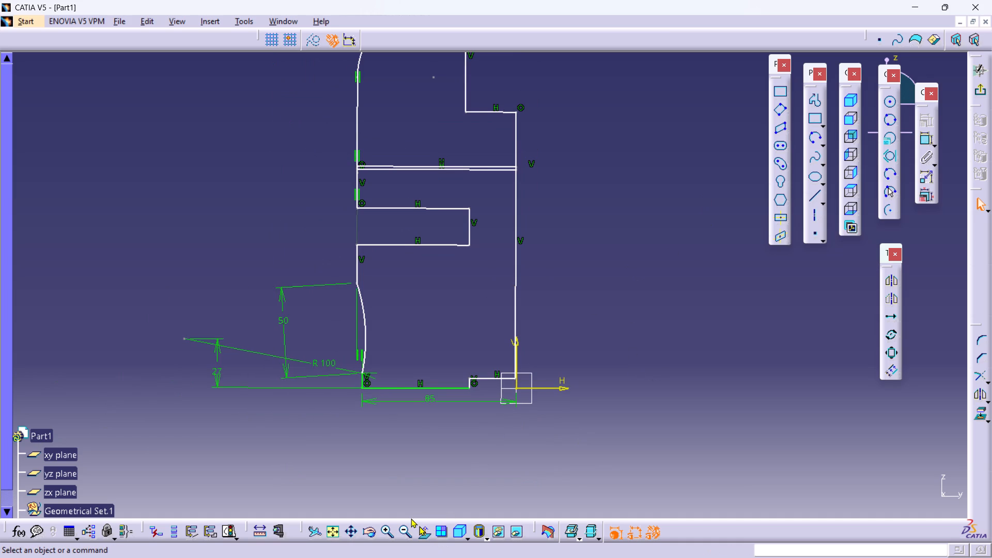
Examine where the upper ring groove's two closely spaced horizontal lines meet the inner vertical edge.
{"action": "left_click", "coordinate": [561, 177]}
{"action": "left_click", "coordinate": [484, 165]}
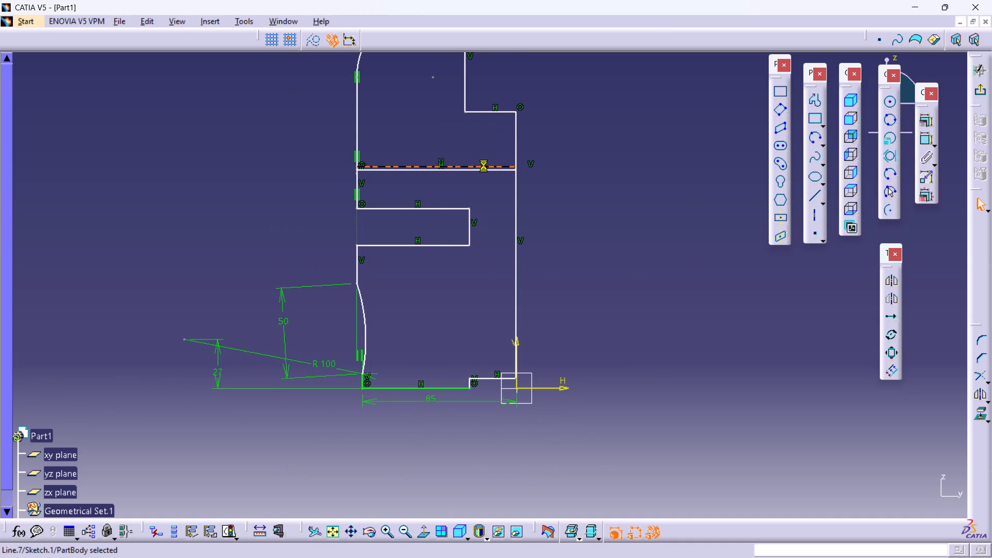
{"action": "right_click", "coordinate": [551, 172]}
{"action": "middle_click_drag", "start_coordinate": [551, 172], "coordinate": [547, 166]}
{"action": "scroll", "coordinate": [547, 166], "scroll_direction": "up", "scroll_amount": 1}
{"action": "middle_click_drag", "start_coordinate": [549, 204], "coordinate": [541, 120]}
{"action": "right_click", "coordinate": [549, 205]}
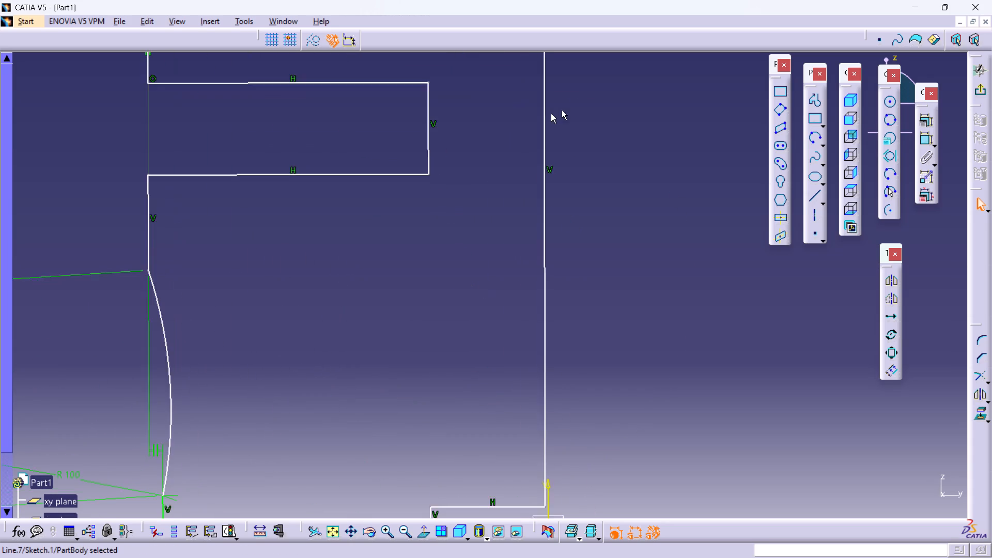
{"action": "middle_click_drag", "start_coordinate": [561, 103], "coordinate": [526, 231]}
{"action": "right_click", "coordinate": [533, 326]}
{"action": "middle_click_drag", "start_coordinate": [555, 173], "coordinate": [539, 315]}
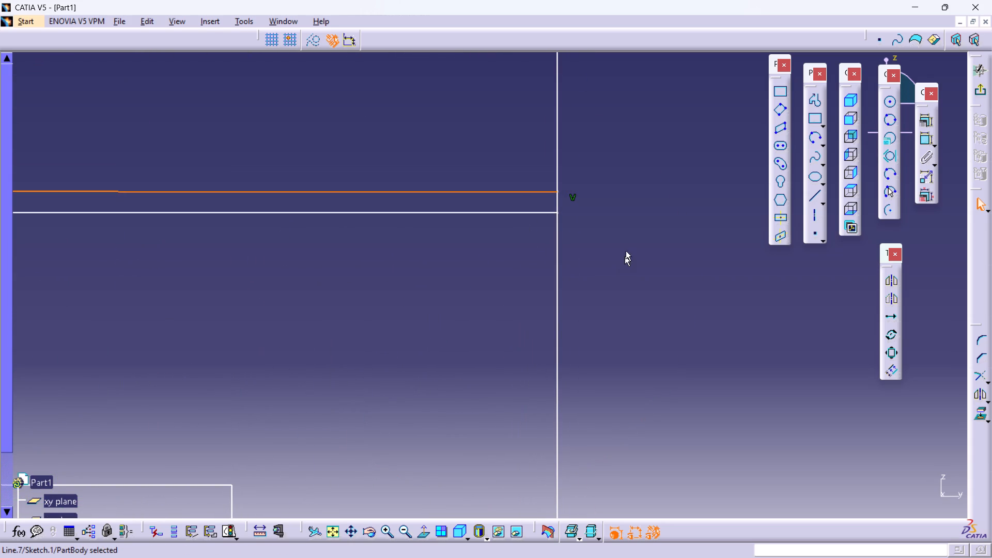
{"action": "double_click", "coordinate": [627, 243]}
{"action": "left_click", "coordinate": [418, 529]}
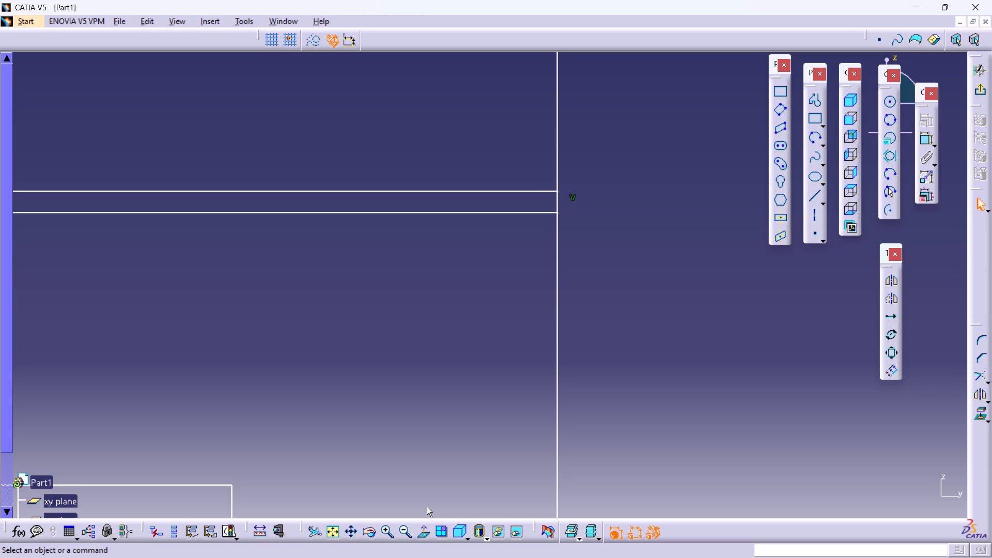
{"action": "left_click", "coordinate": [559, 207]}
{"action": "double_click", "coordinate": [608, 257]}
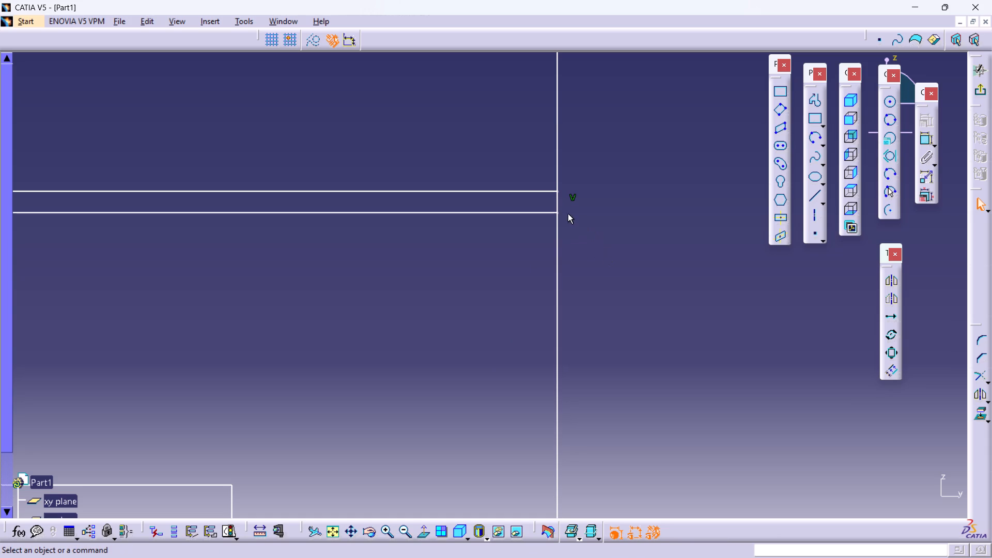
Move the upper ring groove's lower horizontal line downward to widen the gap from the line above it.
{"action": "left_click_drag", "start_coordinate": [545, 213], "coordinate": [477, 160]}
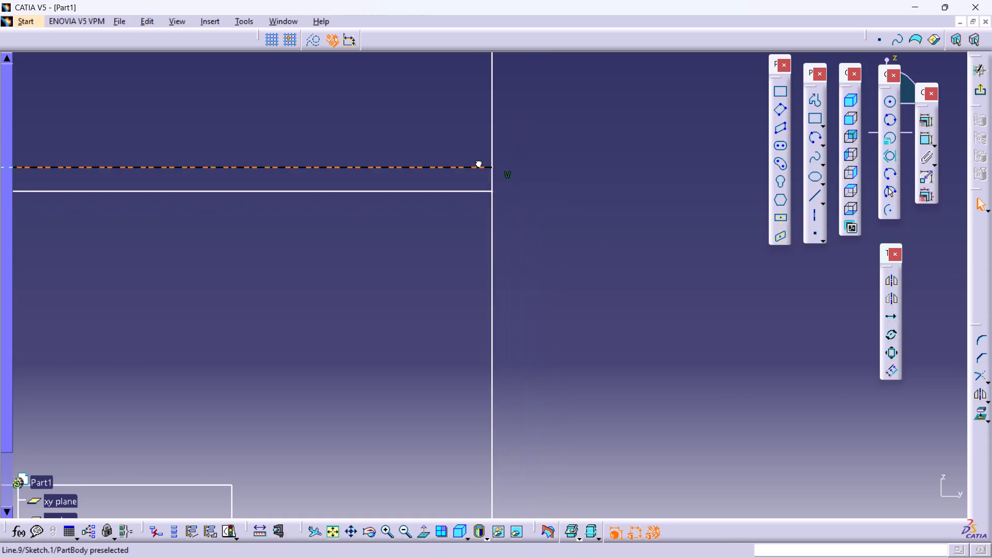
{"action": "left_click_drag", "start_coordinate": [477, 160], "coordinate": [526, 243]}
{"action": "middle_click_drag", "start_coordinate": [554, 286], "coordinate": [632, 267]}
{"action": "right_click", "coordinate": [632, 267]}
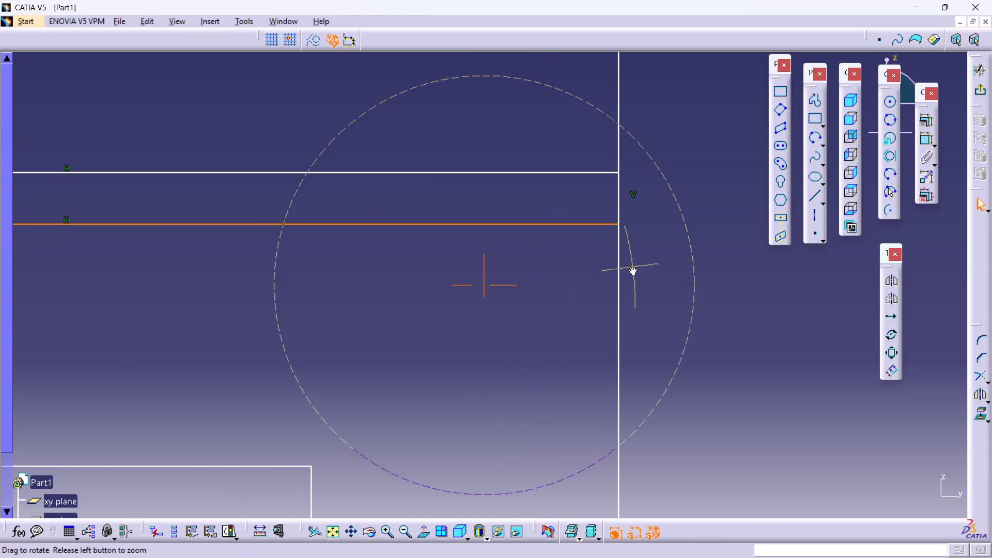
{"action": "middle_click_drag", "start_coordinate": [632, 267], "coordinate": [689, 376]}
{"action": "middle_click_drag", "start_coordinate": [378, 278], "coordinate": [387, 281]}
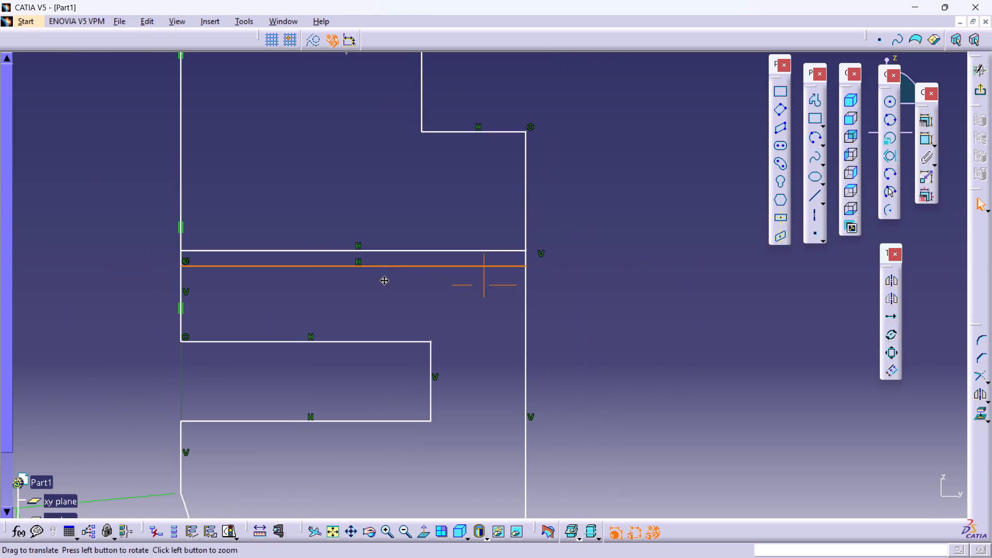
{"action": "middle_click_drag", "start_coordinate": [387, 281], "coordinate": [476, 189]}
{"action": "right_click", "coordinate": [479, 251]}
{"action": "middle_click_drag", "start_coordinate": [417, 202], "coordinate": [544, 238]}
{"action": "double_click", "coordinate": [488, 140]}
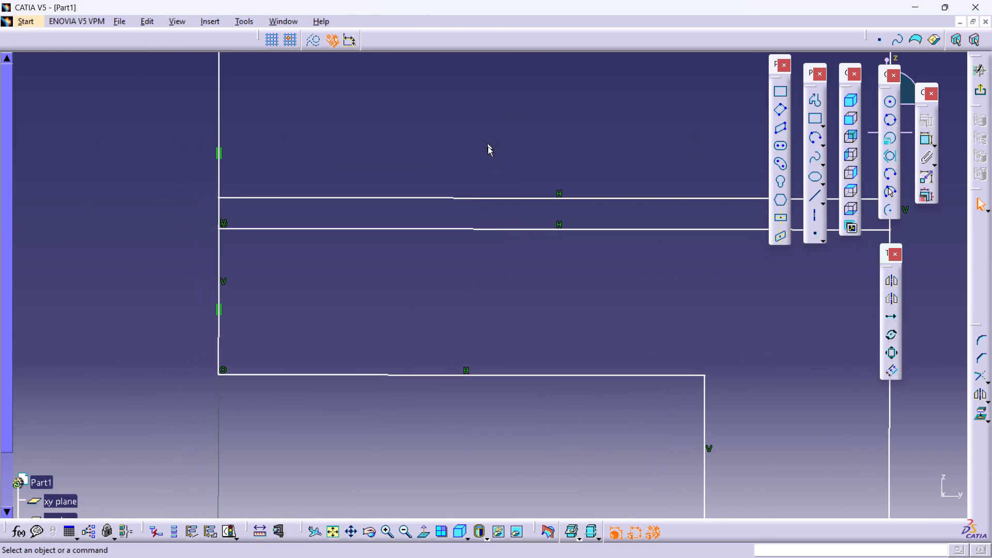
{"action": "left_click_drag", "start_coordinate": [488, 228], "coordinate": [467, 135]}
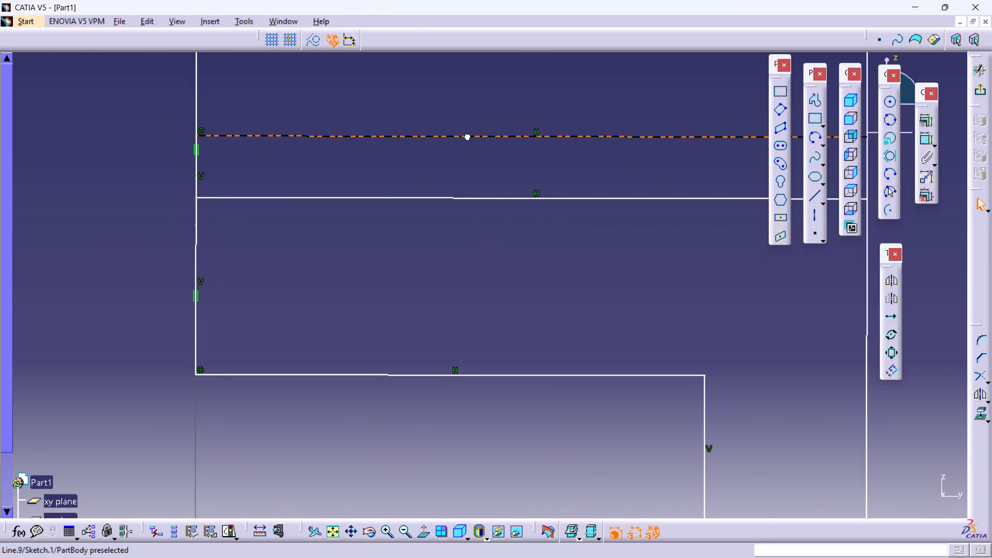
{"action": "left_click_drag", "start_coordinate": [467, 135], "coordinate": [500, 251]}
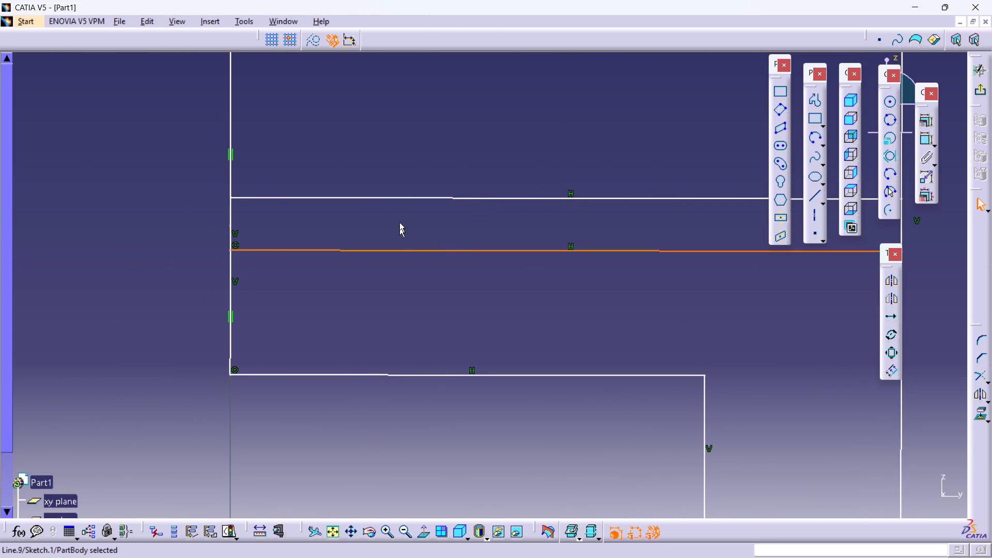
{"action": "double_click", "coordinate": [399, 221]}
Use Quick Trim to remove the outer vertical segments between the upper ring groove's two horizontal lines.
{"action": "middle_click_drag", "start_coordinate": [464, 245], "coordinate": [479, 297]}
{"action": "right_click_drag", "start_coordinate": [428, 244], "coordinate": [406, 236]}
{"action": "scroll", "coordinate": [479, 297], "scroll_direction": "up", "scroll_amount": 1}
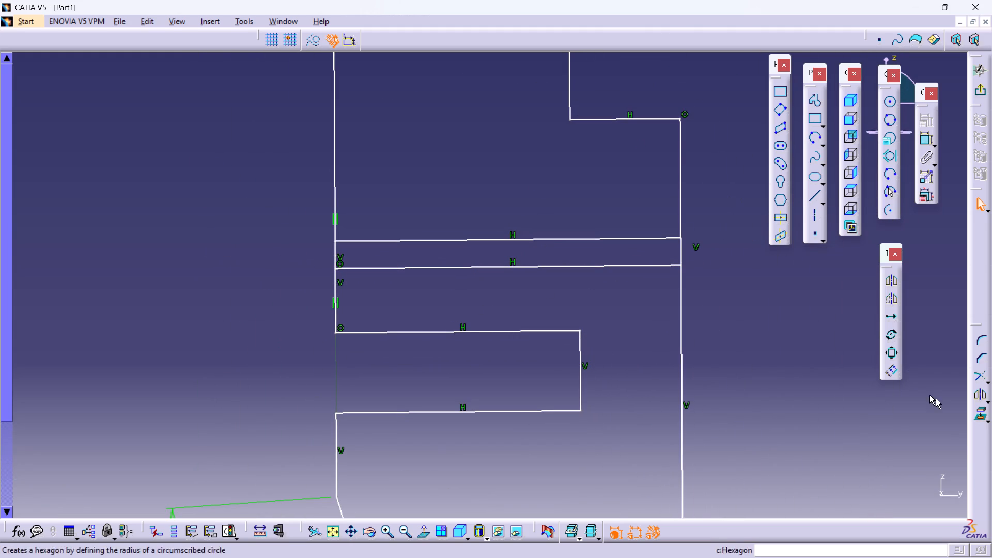
{"action": "left_click", "coordinate": [989, 381]}
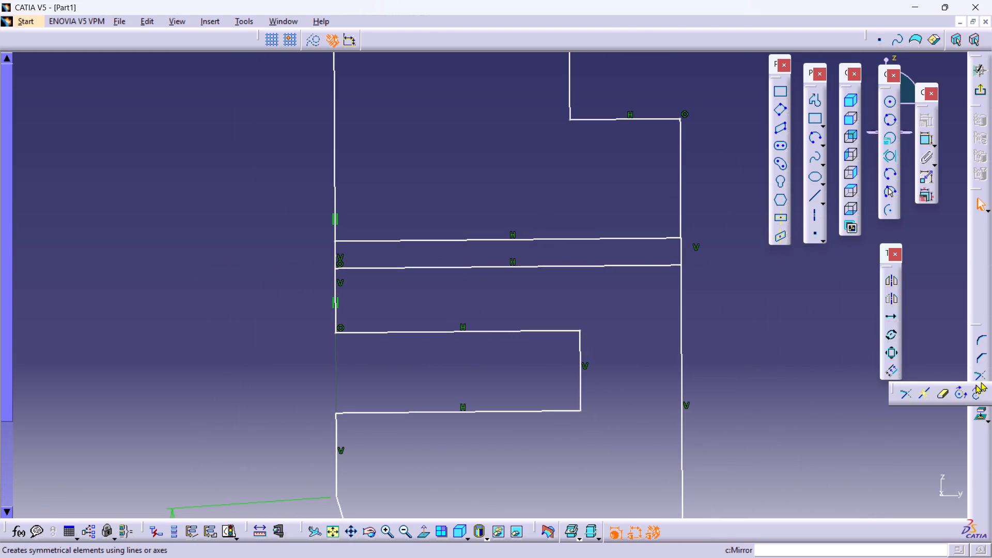
{"action": "double_click", "coordinate": [946, 395]}
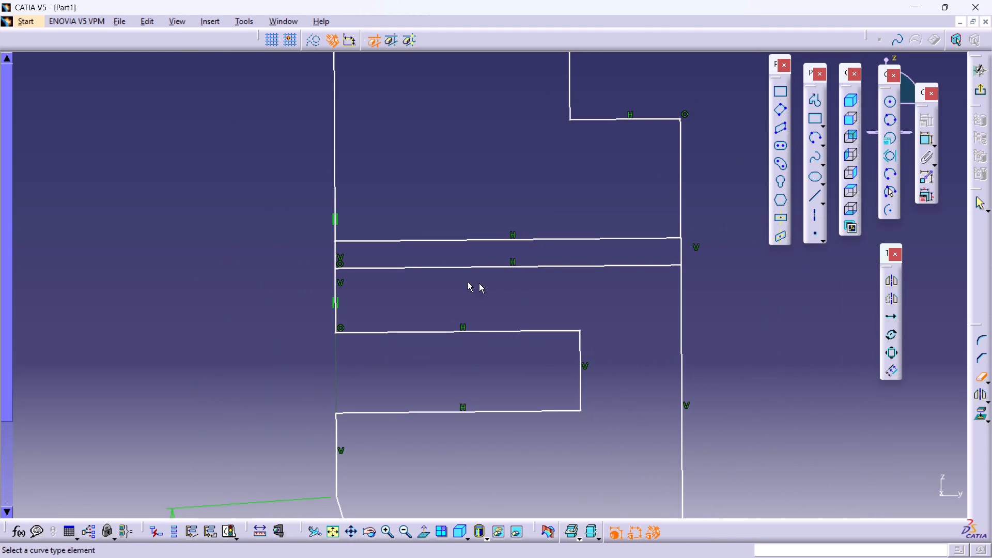
{"action": "left_click", "coordinate": [335, 254]}
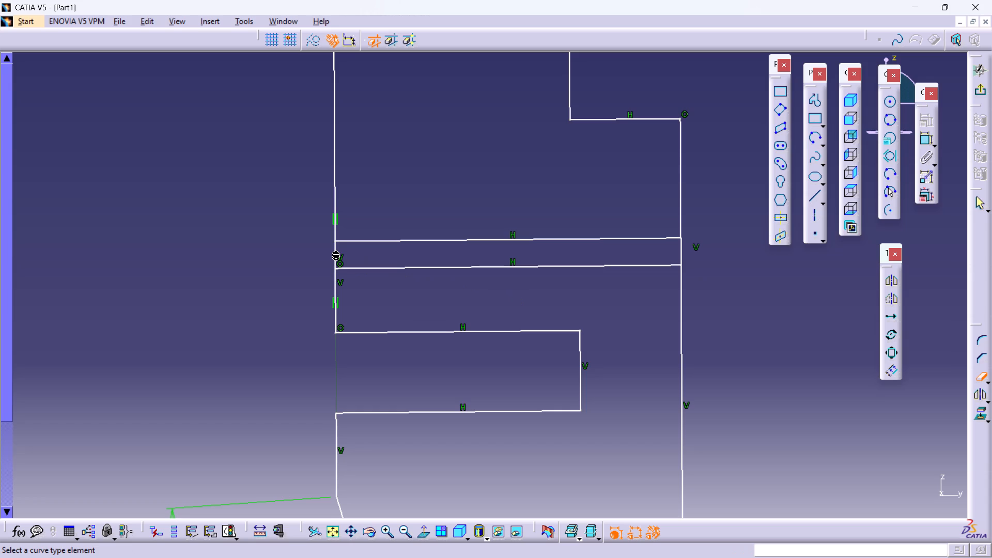
{"action": "left_click", "coordinate": [335, 254]}
{"action": "left_click", "coordinate": [335, 249]}
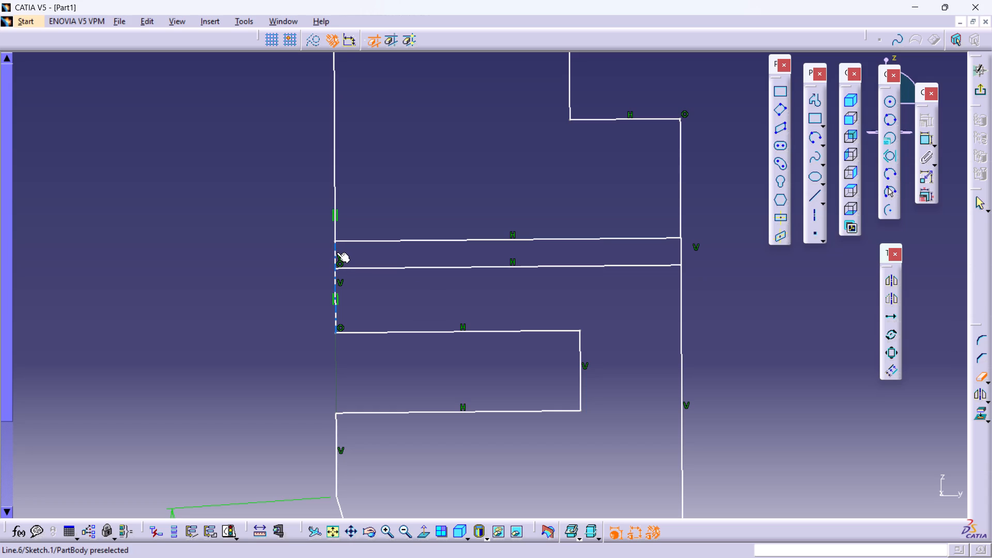
{"action": "left_click", "coordinate": [337, 252]}
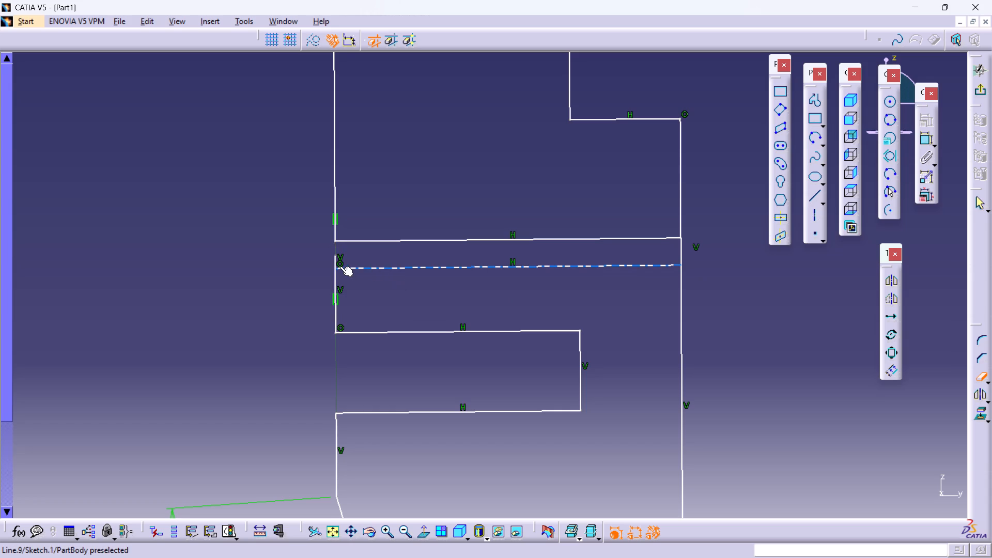
{"action": "left_click", "coordinate": [337, 261]}
{"action": "middle_click_drag", "start_coordinate": [412, 281], "coordinate": [420, 280]}
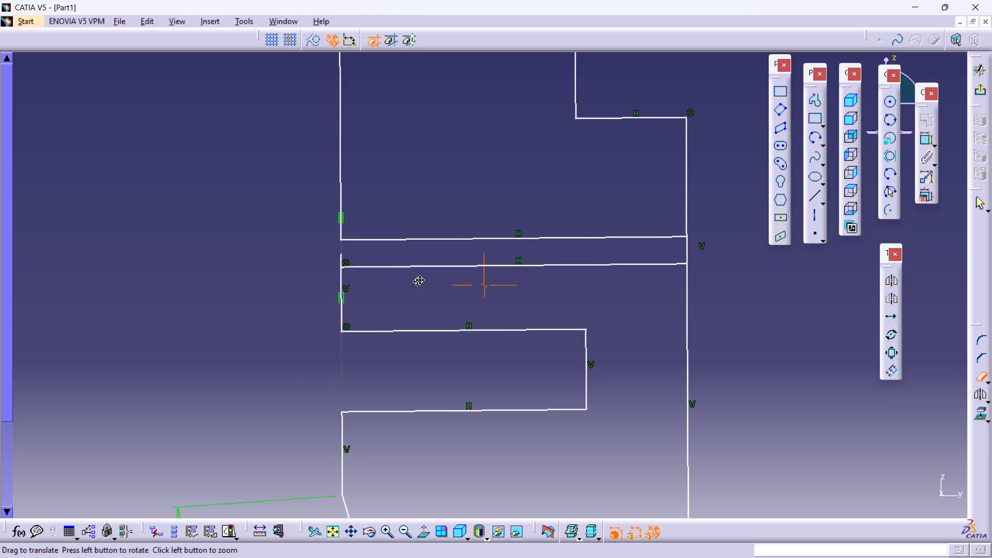
{"action": "right_click", "coordinate": [420, 280]}
{"action": "middle_click_drag", "start_coordinate": [420, 280], "coordinate": [415, 203]}
{"action": "middle_click_drag", "start_coordinate": [317, 212], "coordinate": [431, 264]}
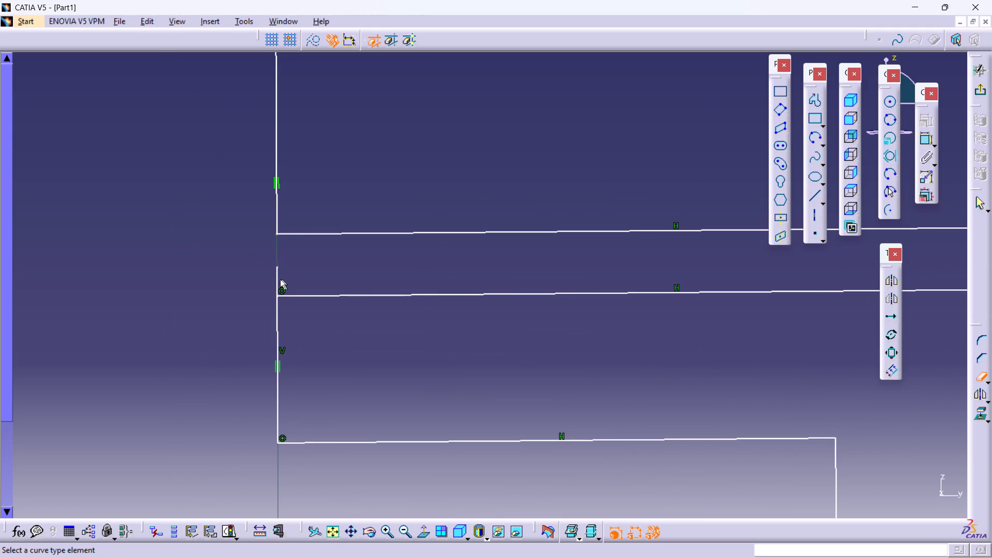
{"action": "left_click", "coordinate": [278, 279]}
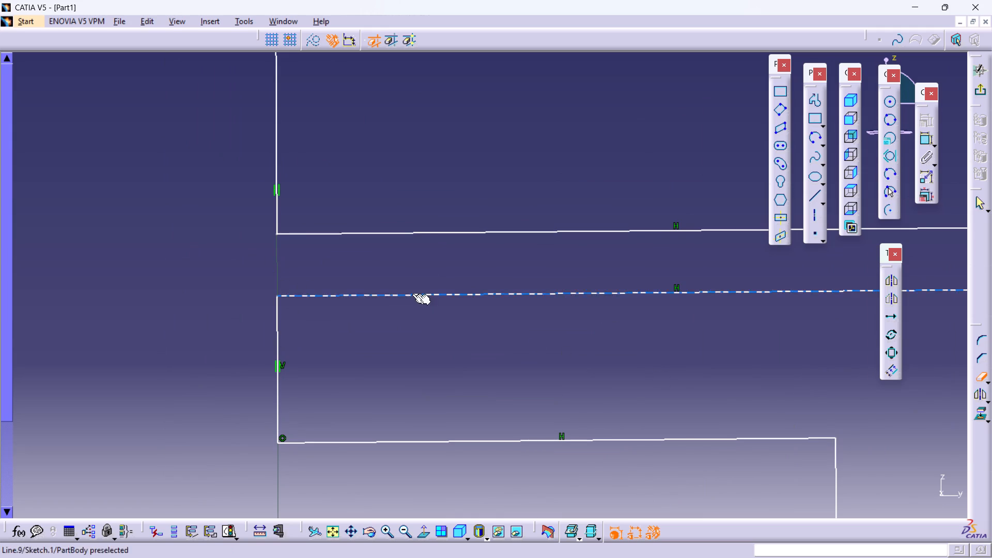
Quick Trim the overlapping inner vertical segments between the upper ring groove's two horizontal lines.
{"action": "middle_click_drag", "start_coordinate": [548, 325], "coordinate": [203, 272]}
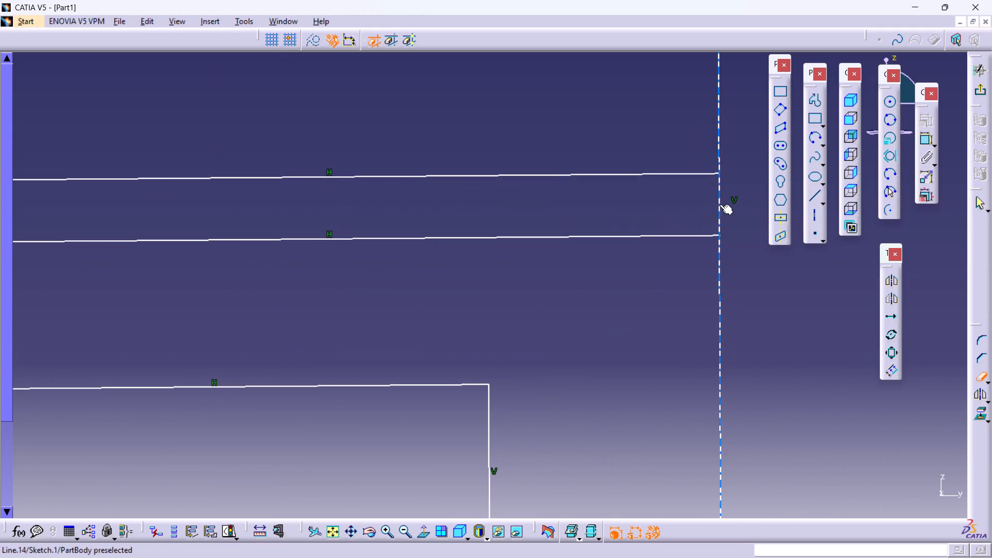
{"action": "left_click", "coordinate": [722, 204]}
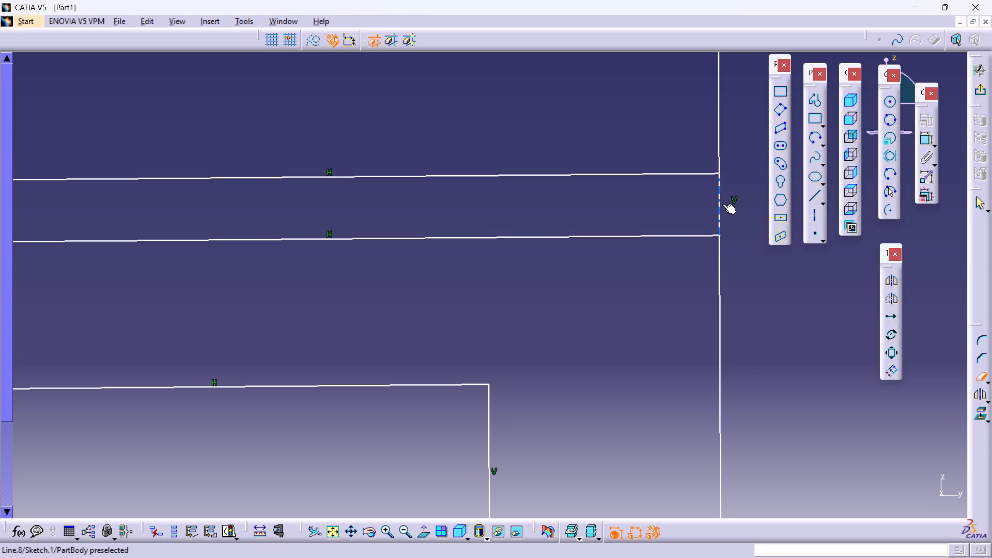
{"action": "left_click", "coordinate": [718, 204]}
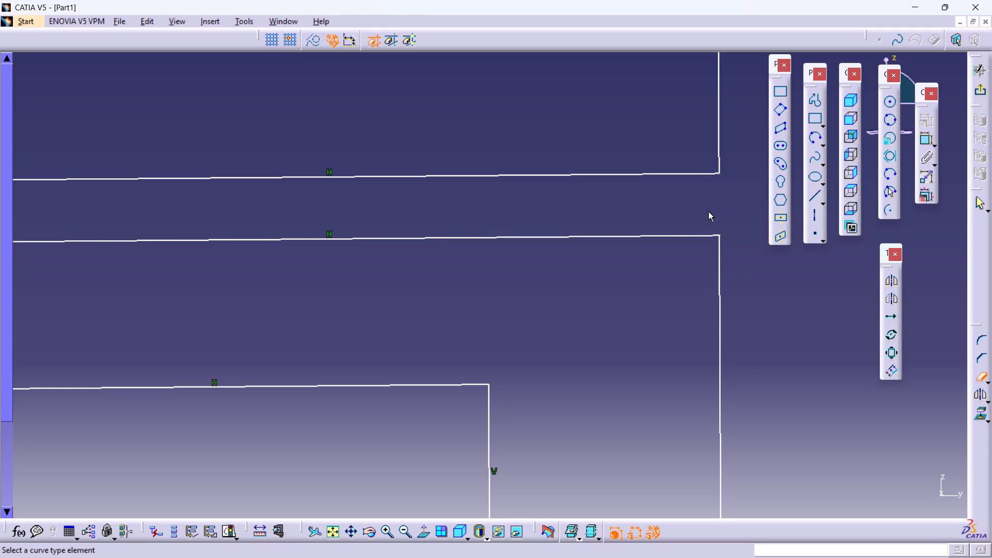
Remove both horizontal lines of the upper ring groove with Quick Trim and restore the view normal to the sketch.
{"action": "left_click", "coordinate": [695, 236]}
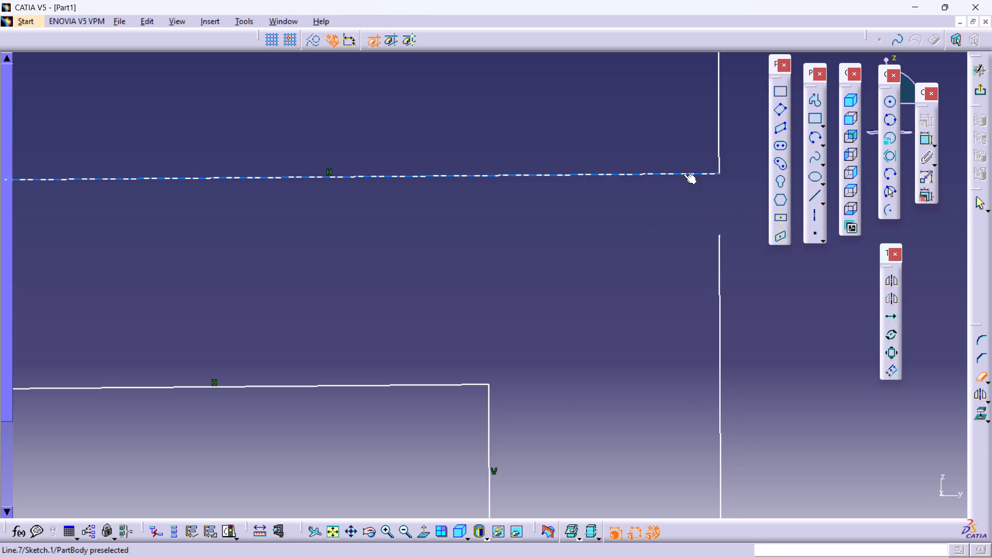
{"action": "left_click", "coordinate": [684, 174]}
{"action": "middle_click_drag", "start_coordinate": [650, 243], "coordinate": [698, 326]}
{"action": "right_click_drag", "start_coordinate": [645, 241], "coordinate": [662, 242]}
{"action": "middle_click_drag", "start_coordinate": [704, 331], "coordinate": [690, 237]}
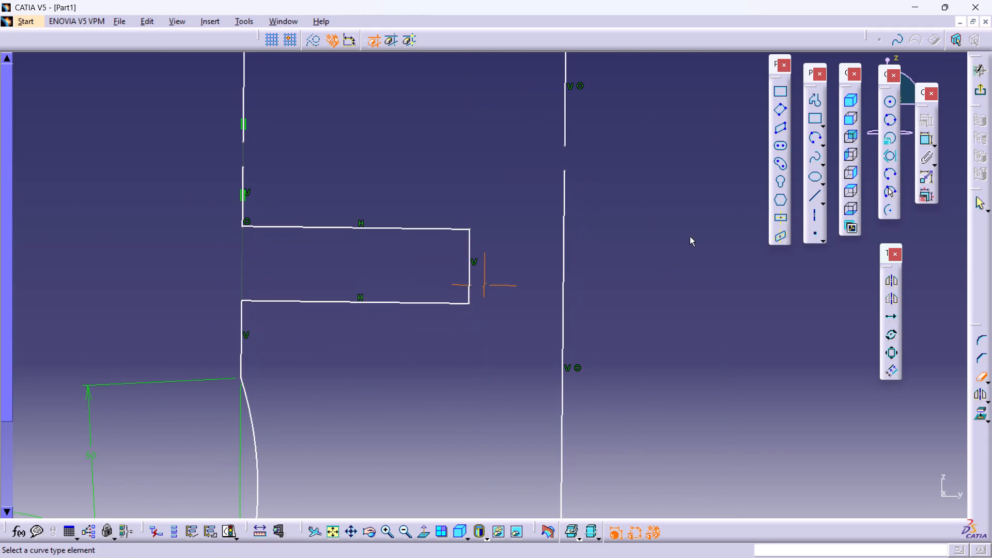
{"action": "left_click", "coordinate": [429, 532]}
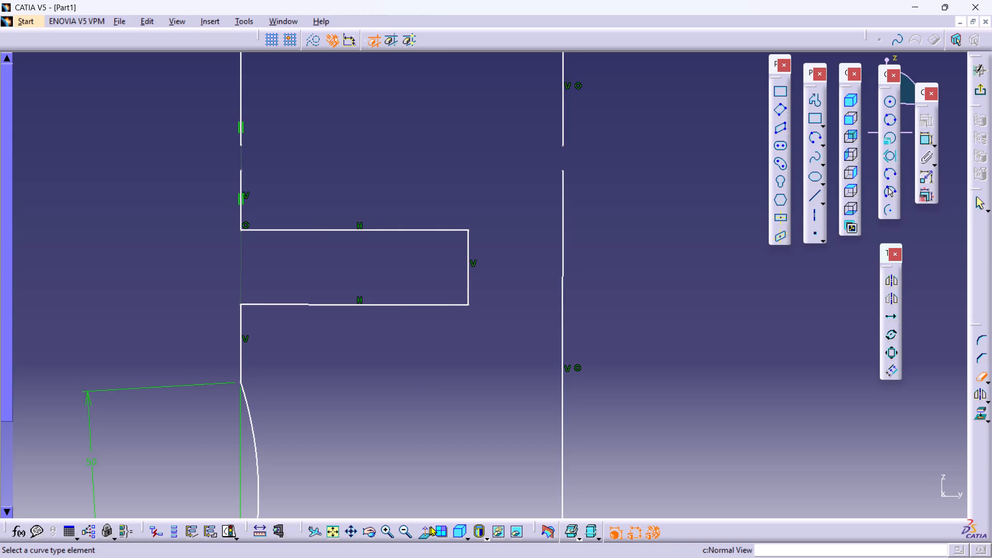
{"action": "key", "text": "Escape"}
{"action": "key", "text": "Escape"}
{"action": "key", "text": "Escape"}
{"action": "key", "text": "Escape"}
{"action": "key", "text": "Escape"}
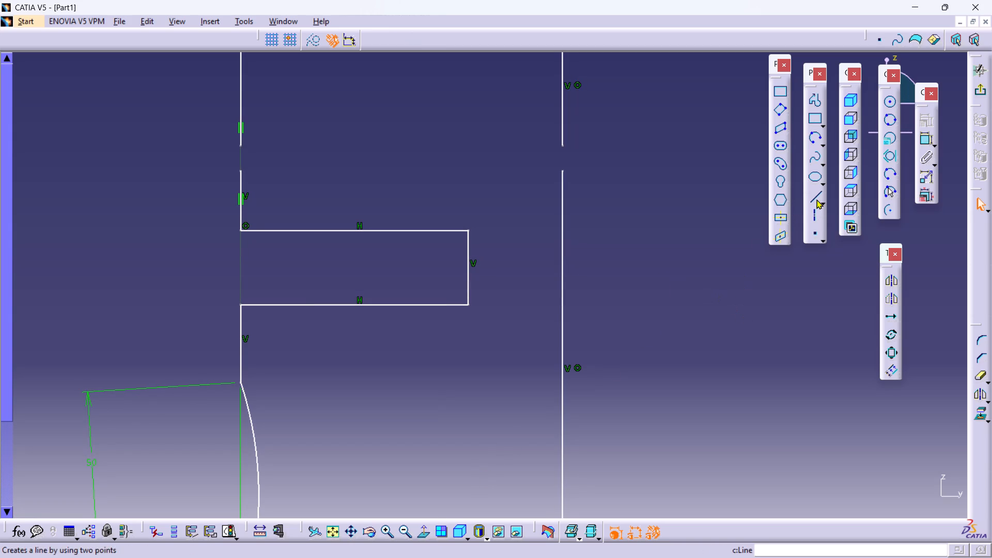
Draw a short vertical line closing the gap in the inner edge at the vertical axis.
{"action": "left_click", "coordinate": [816, 199]}
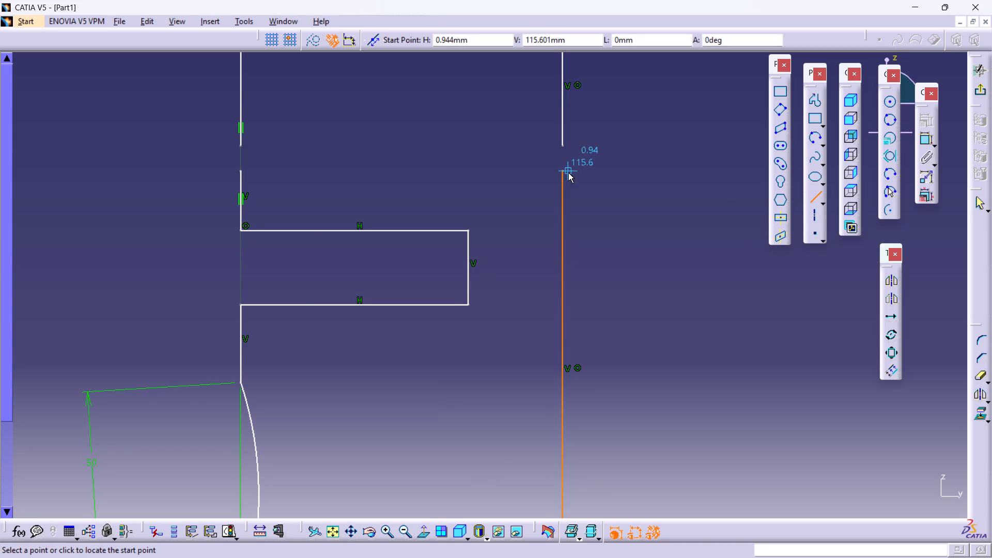
{"action": "left_click", "coordinate": [566, 176]}
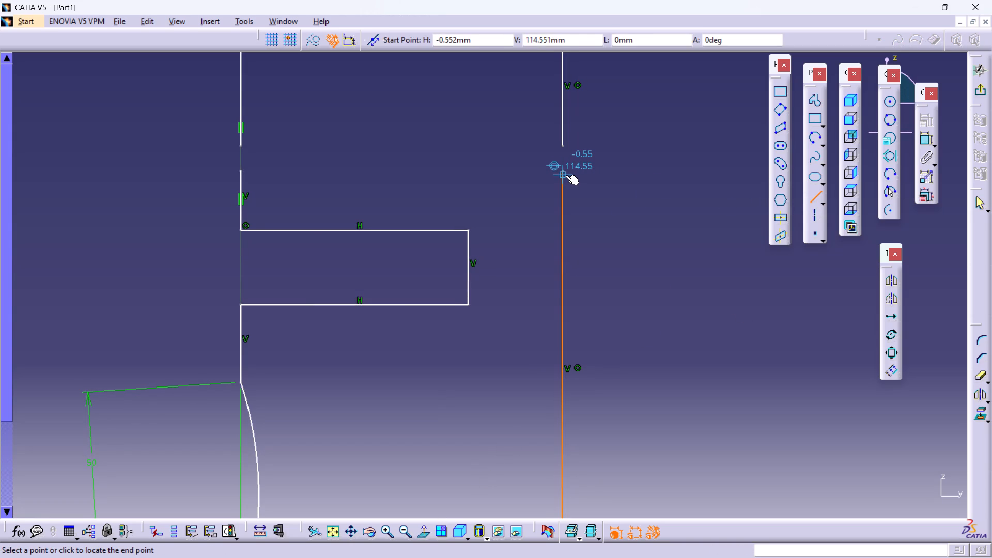
{"action": "left_click", "coordinate": [562, 143]}
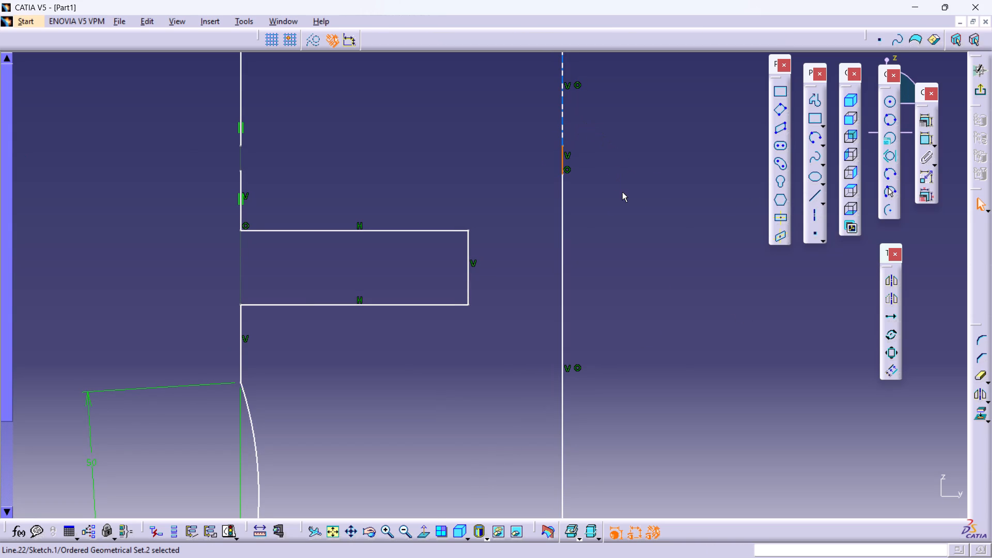
{"action": "key", "text": "Escape"}
{"action": "key", "text": "Escape"}
{"action": "key", "text": "Escape"}
{"action": "key", "text": "Escape"}
Draw a short line joining the two open ends of the outer vertical edge above the remaining ring groove.
{"action": "middle_click_drag", "start_coordinate": [521, 249], "coordinate": [510, 245]}
{"action": "right_click", "coordinate": [510, 245]}
{"action": "middle_click_drag", "start_coordinate": [510, 245], "coordinate": [573, 332]}
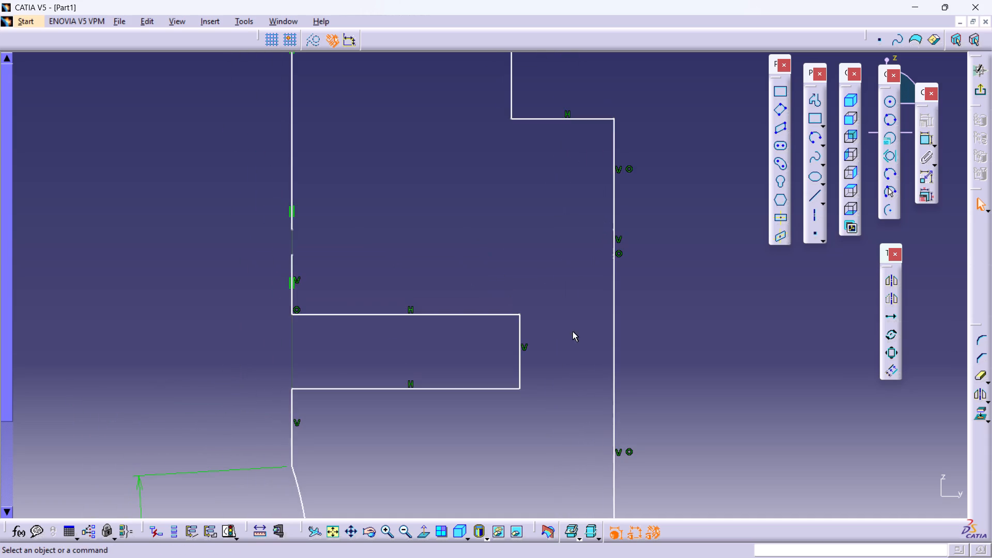
{"action": "middle_click_drag", "start_coordinate": [560, 316], "coordinate": [596, 294]}
{"action": "right_click", "coordinate": [564, 245]}
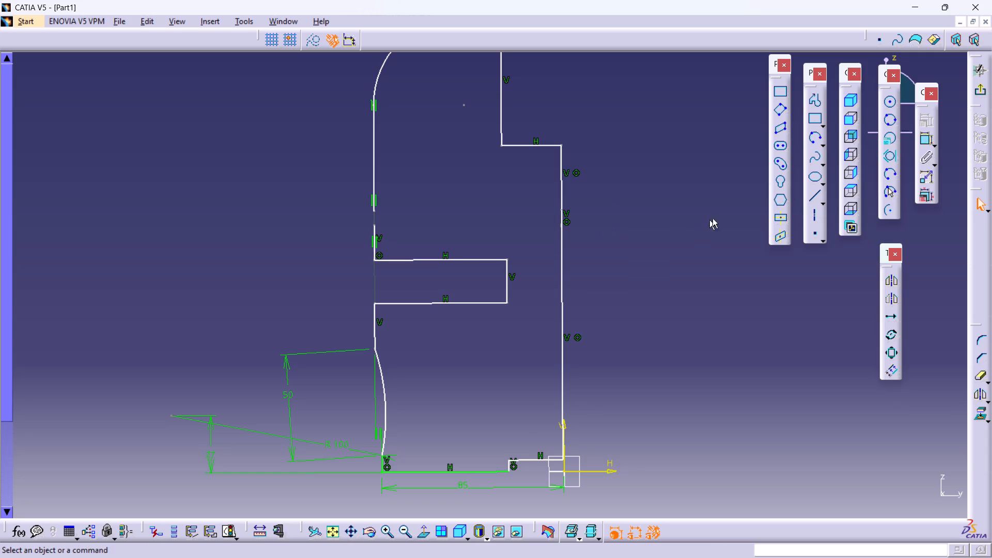
{"action": "left_click", "coordinate": [809, 196]}
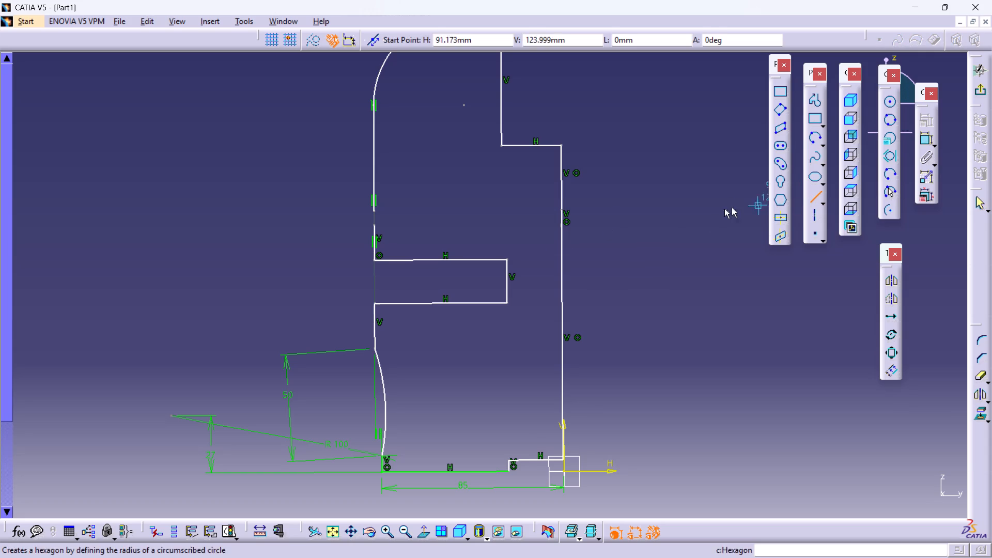
{"action": "left_click", "coordinate": [375, 225]}
{"action": "left_click", "coordinate": [373, 208]}
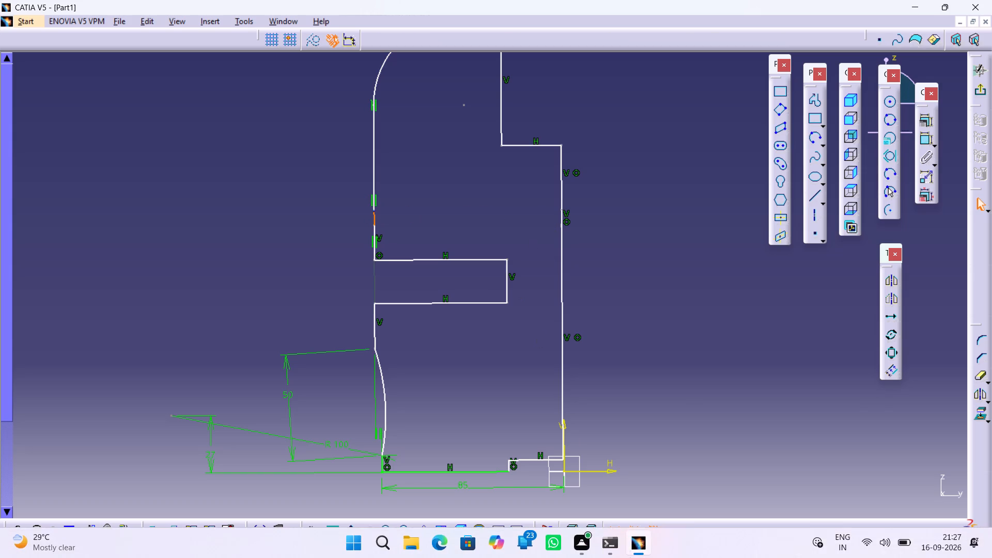
{"action": "left_click", "coordinate": [475, 196]}
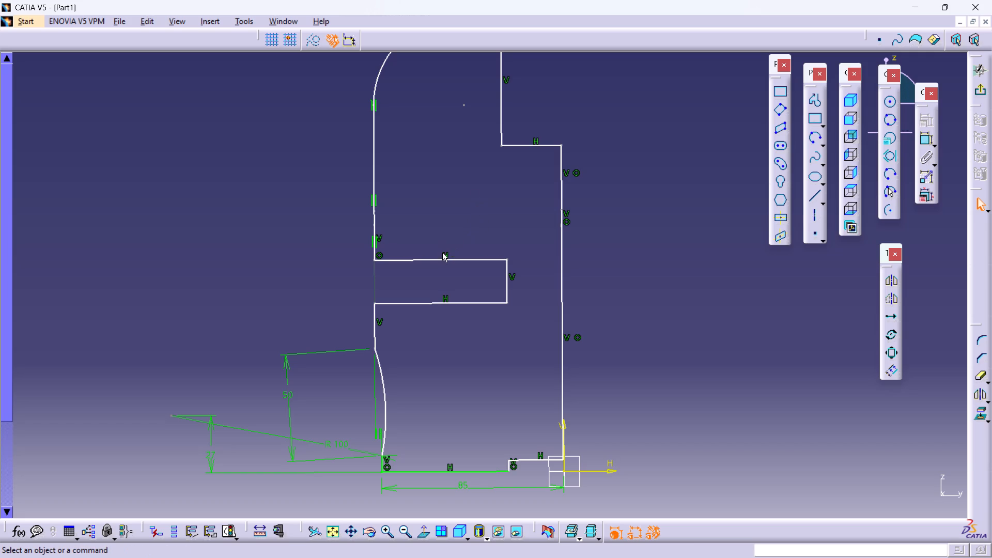
Inspect the rejoined outer edge and the remaining ring groove up close for continuity of the profile.
{"action": "right_click", "coordinate": [440, 245]}
{"action": "middle_click_drag", "start_coordinate": [438, 245], "coordinate": [428, 226]}
{"action": "right_click", "coordinate": [428, 226]}
{"action": "middle_click_drag", "start_coordinate": [428, 226], "coordinate": [423, 179]}
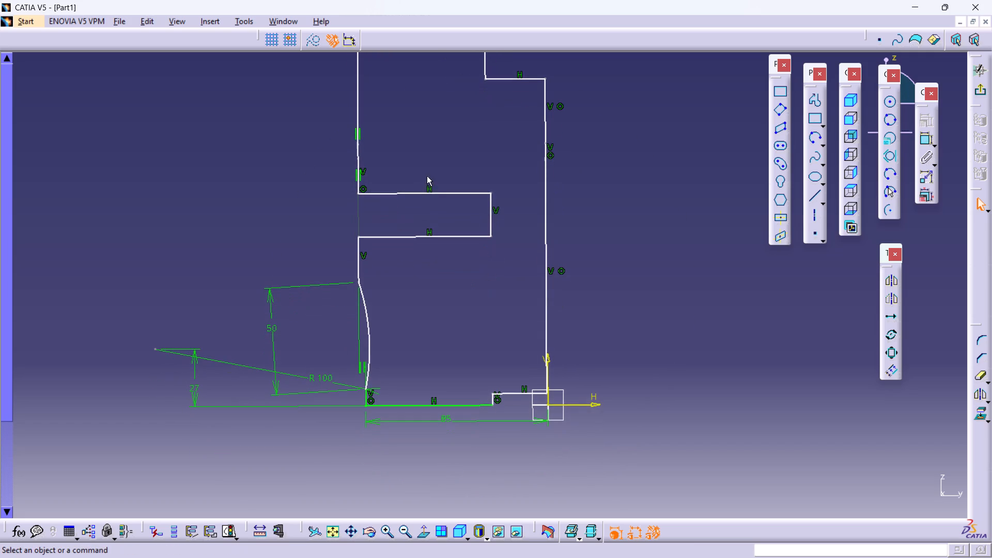
{"action": "middle_click_drag", "start_coordinate": [422, 207], "coordinate": [434, 175]}
{"action": "right_click", "coordinate": [467, 315]}
{"action": "scroll", "coordinate": [443, 217], "scroll_direction": "up", "scroll_amount": 1}
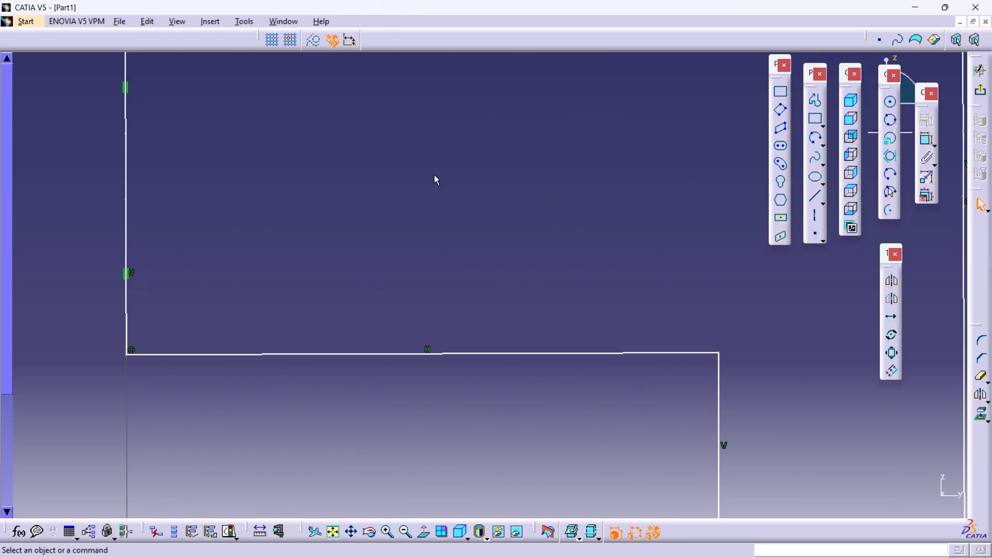
{"action": "middle_click_drag", "start_coordinate": [370, 192], "coordinate": [435, 200]}
{"action": "double_click", "coordinate": [435, 200]}
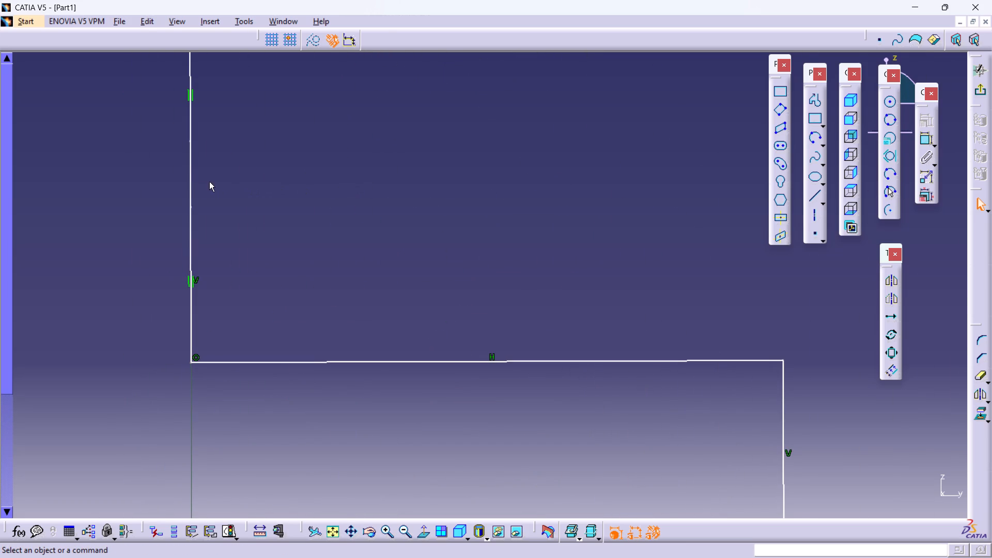
{"action": "left_click_drag", "start_coordinate": [190, 183], "coordinate": [297, 261]}
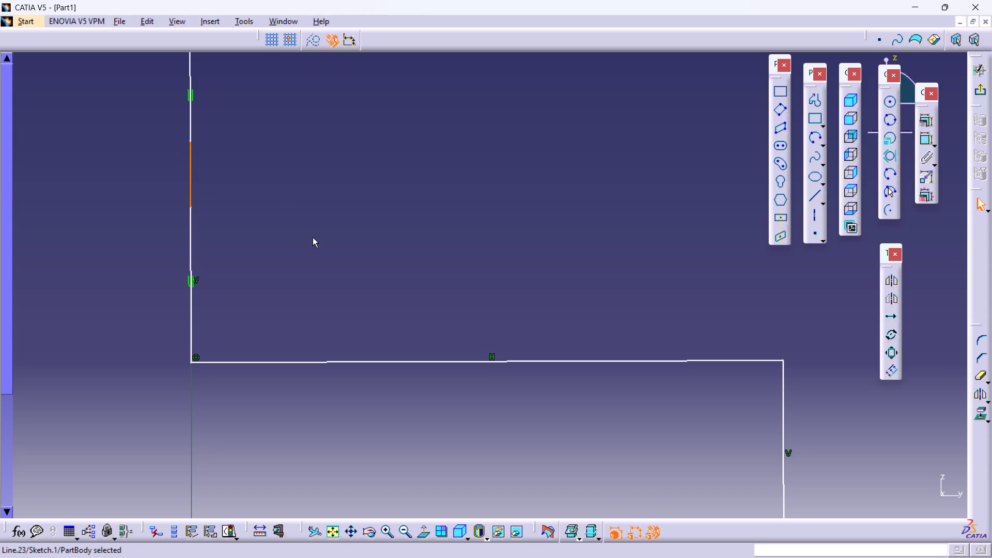
{"action": "double_click", "coordinate": [313, 238]}
{"action": "middle_click_drag", "start_coordinate": [396, 289], "coordinate": [429, 255]}
{"action": "right_click", "coordinate": [388, 189]}
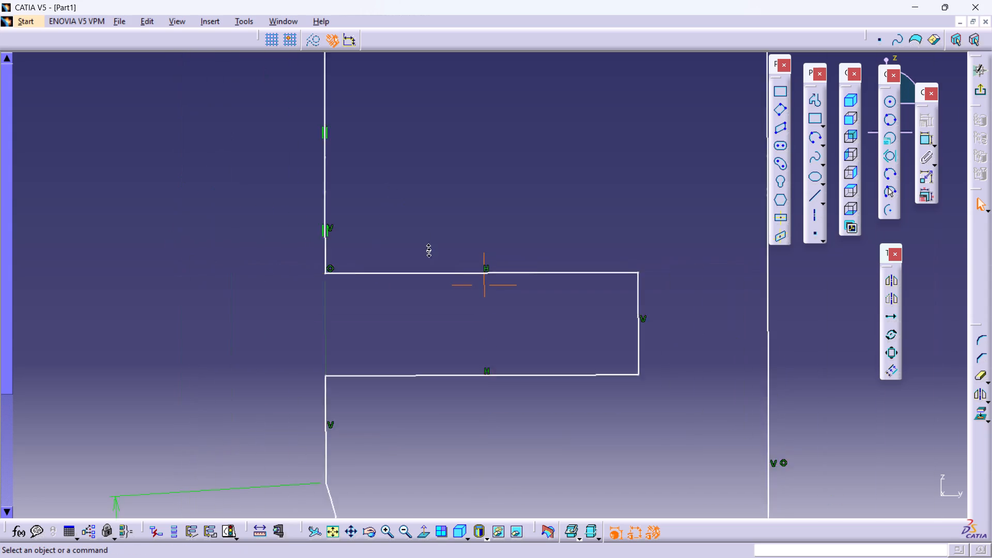
{"action": "middle_click_drag", "start_coordinate": [429, 255], "coordinate": [447, 296]}
{"action": "left_click", "coordinate": [425, 536]}
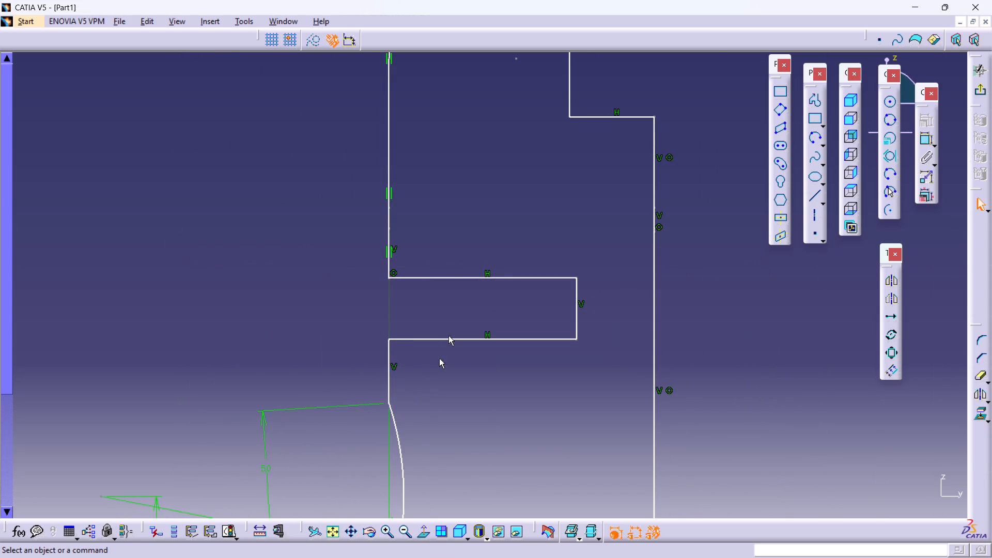
{"action": "double_click", "coordinate": [503, 212]}
{"action": "middle_click_drag", "start_coordinate": [528, 314], "coordinate": [502, 239]}
{"action": "right_click", "coordinate": [502, 239]}
{"action": "middle_click_drag", "start_coordinate": [502, 239], "coordinate": [550, 330]}
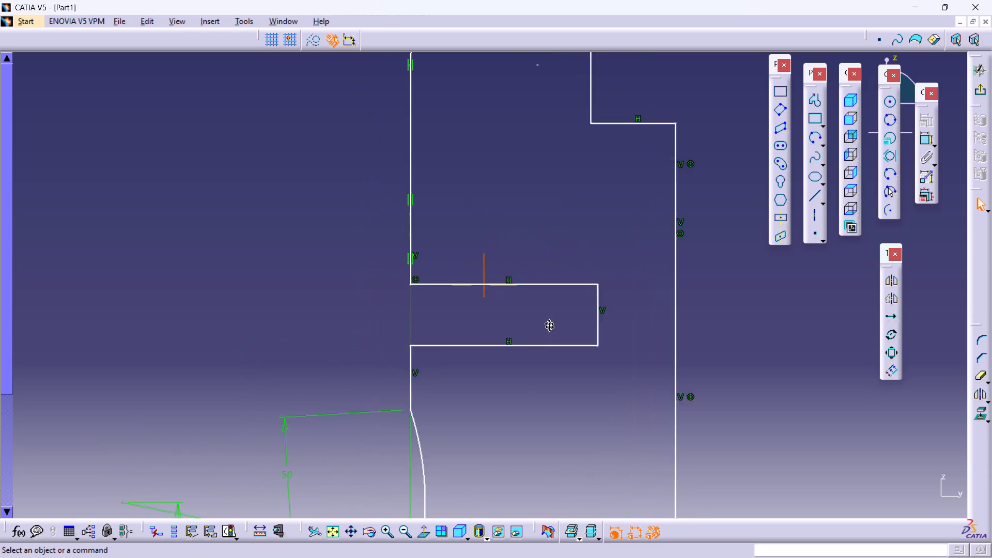
{"action": "middle_click_drag", "start_coordinate": [550, 330], "coordinate": [561, 374]}
{"action": "middle_click_drag", "start_coordinate": [498, 275], "coordinate": [549, 375]}
{"action": "right_click", "coordinate": [485, 266]}
{"action": "middle_click_drag", "start_coordinate": [531, 307], "coordinate": [496, 94]}
{"action": "right_click_drag", "start_coordinate": [531, 307], "coordinate": [526, 303]}
{"action": "middle_click_drag", "start_coordinate": [503, 184], "coordinate": [548, 151]}
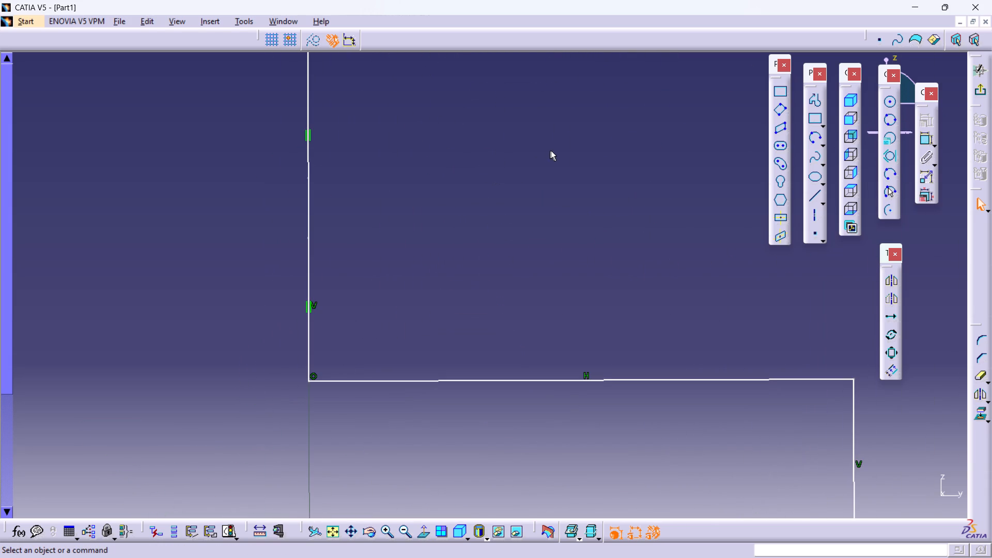
{"action": "triple_click", "coordinate": [553, 153]}
{"action": "left_click", "coordinate": [553, 153]}
{"action": "middle_click_drag", "start_coordinate": [534, 289], "coordinate": [477, 227]}
{"action": "right_click", "coordinate": [475, 225]}
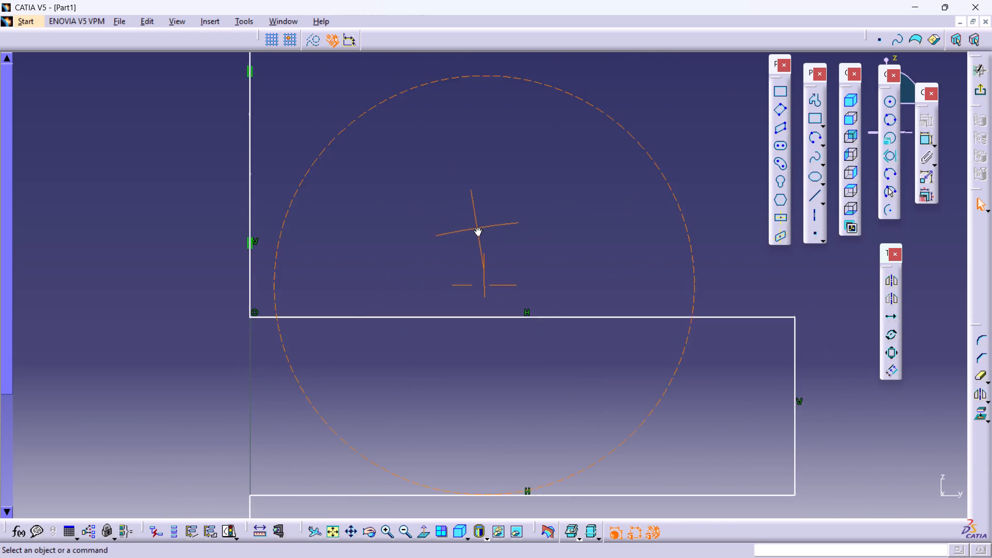
{"action": "middle_click_drag", "start_coordinate": [477, 227], "coordinate": [616, 401]}
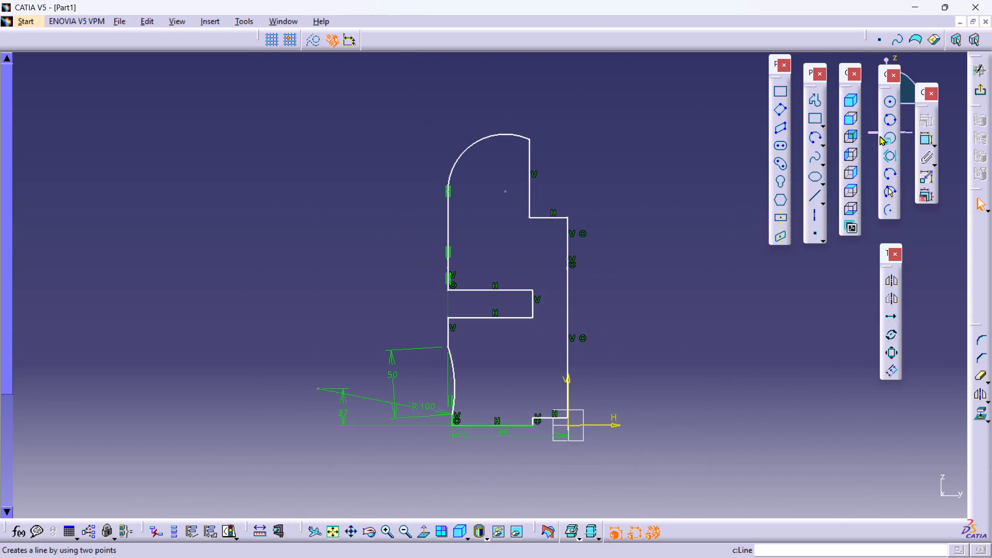
Draw a rectangle about 35 mm wide and 11 mm high inward from the outer vertical edge, above the remaining ring groove.
{"action": "left_click", "coordinate": [781, 93]}
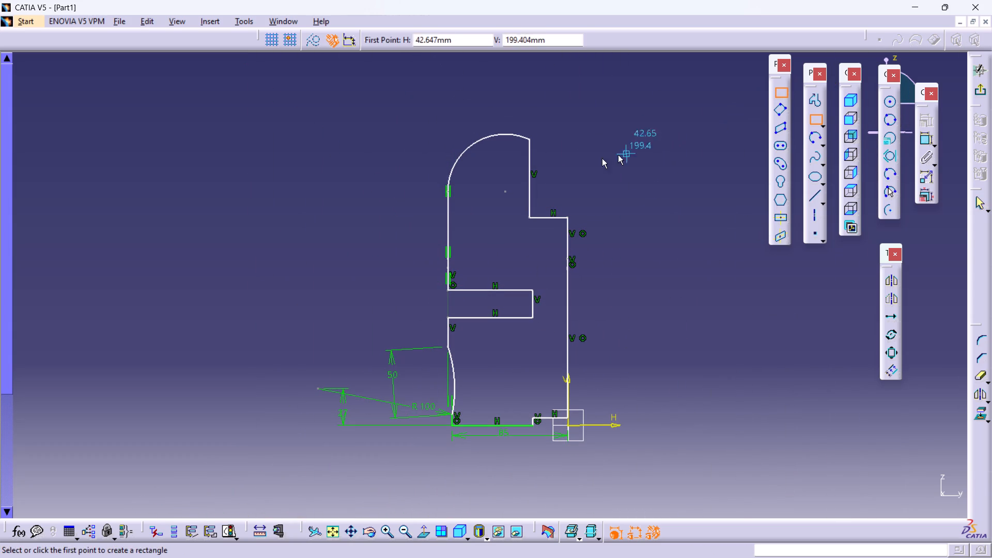
{"action": "left_click", "coordinate": [446, 226]}
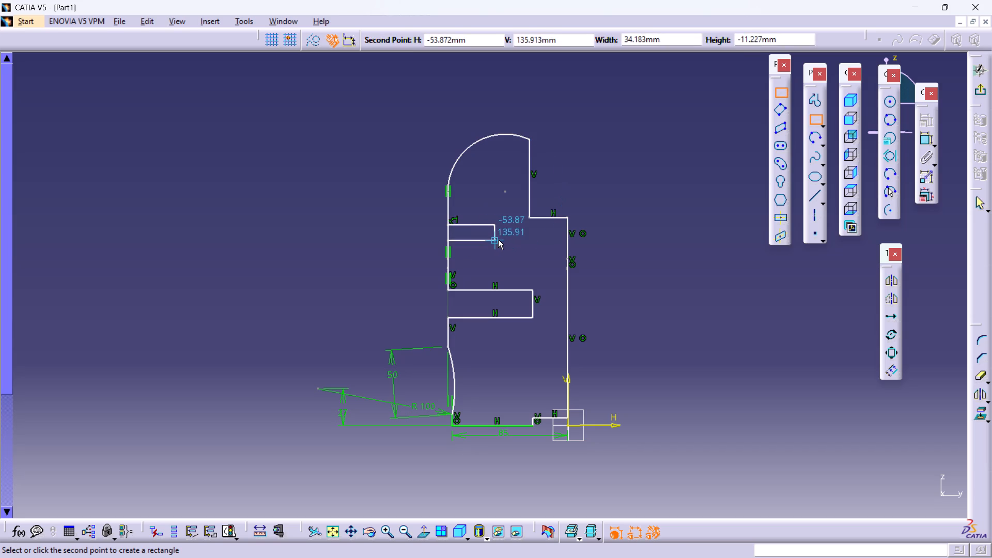
{"action": "left_click", "coordinate": [498, 240]}
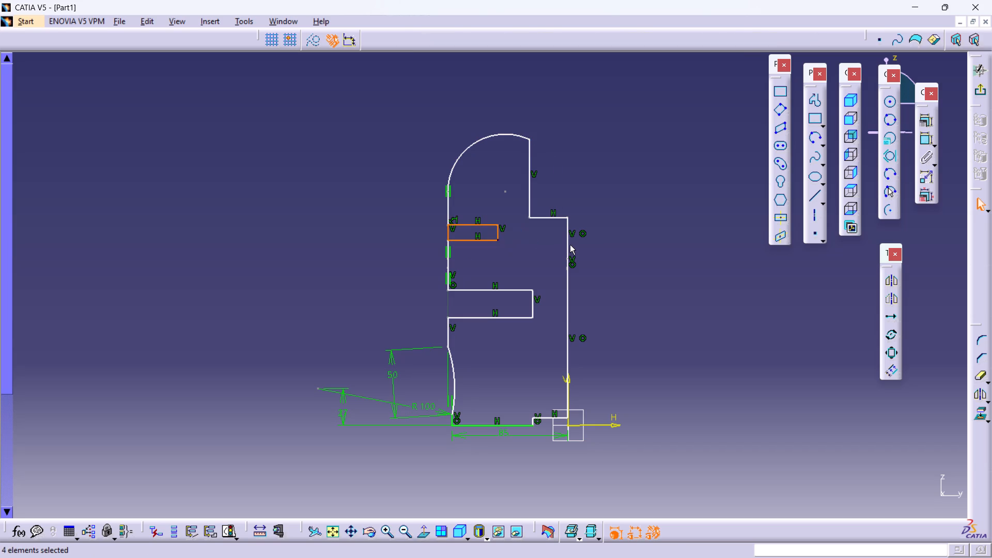
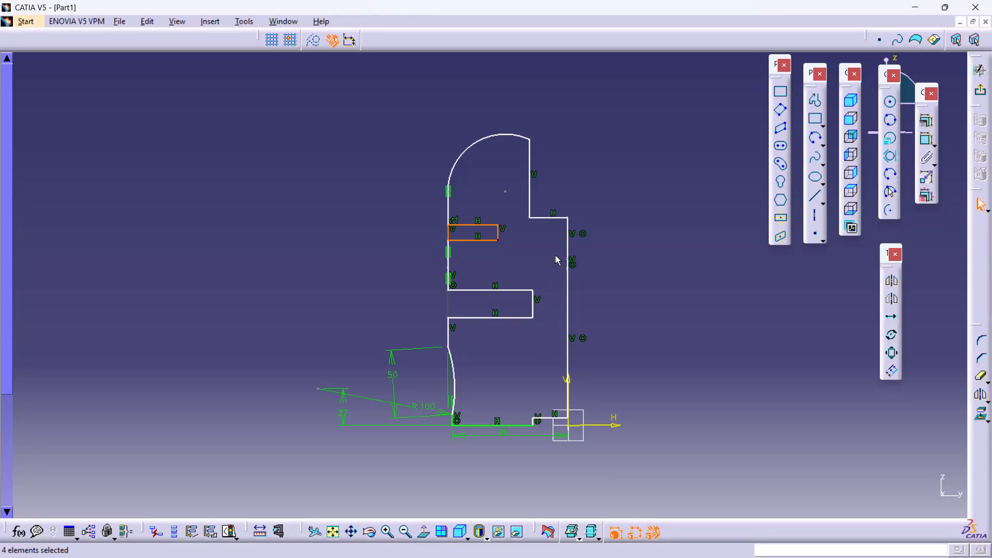
Delete the entire piston half-profile geometry from the sketch, leaving only the sketch axes.
{"action": "left_click", "coordinate": [624, 188]}
{"action": "middle_click_drag", "start_coordinate": [600, 244], "coordinate": [596, 223]}
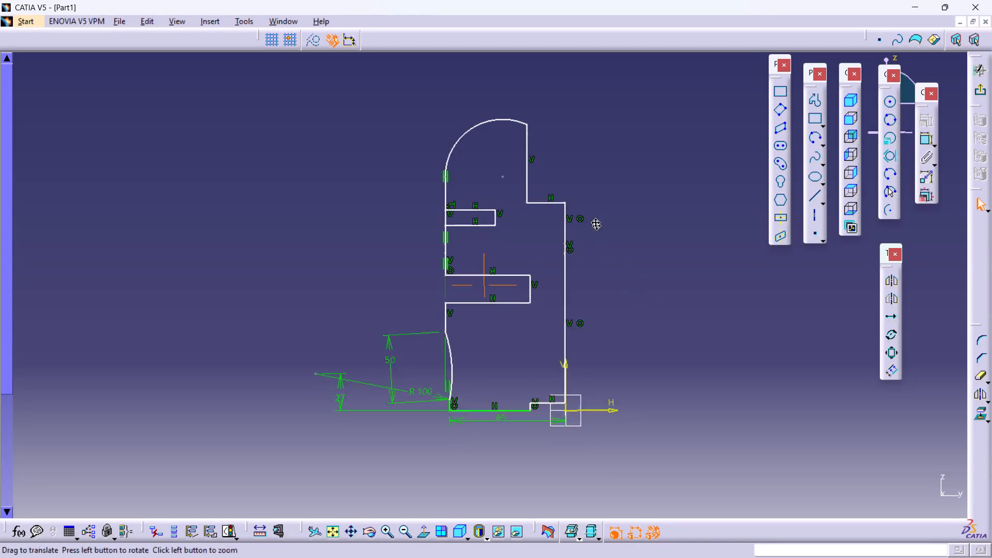
{"action": "middle_click_drag", "start_coordinate": [596, 223], "coordinate": [585, 178]}
{"action": "middle_click_drag", "start_coordinate": [613, 198], "coordinate": [626, 245]}
{"action": "right_click", "coordinate": [564, 189]}
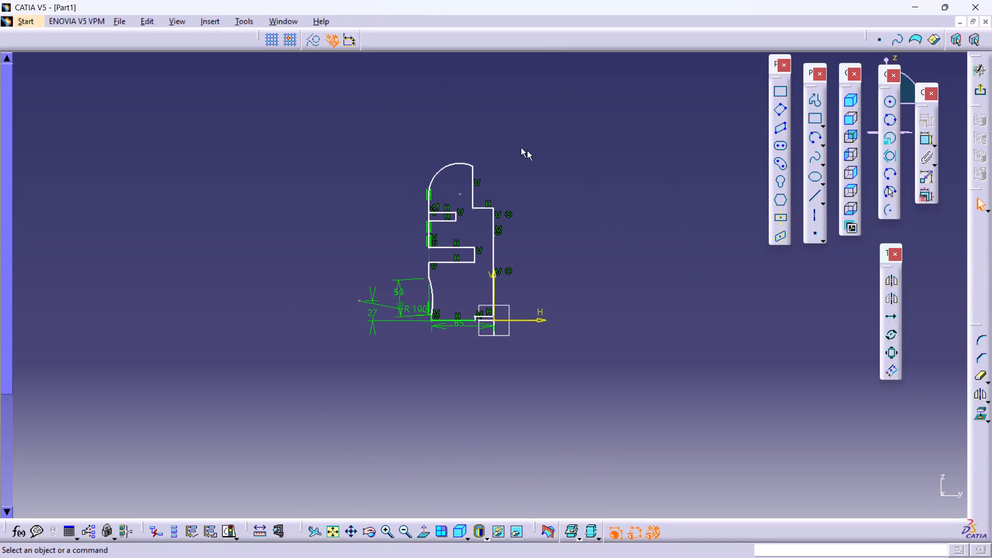
{"action": "left_click_drag", "start_coordinate": [404, 134], "coordinate": [556, 348]}
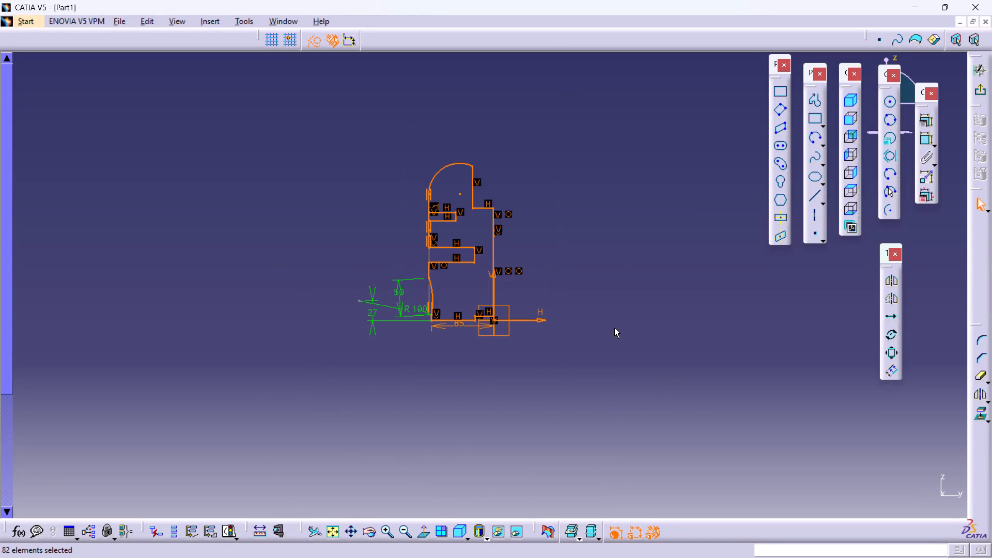
{"action": "key", "text": "Delete"}
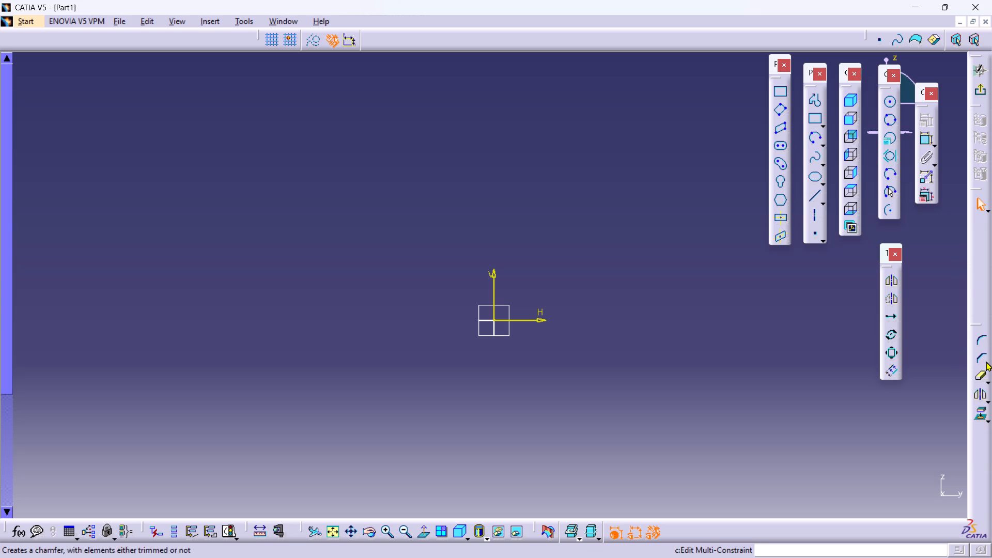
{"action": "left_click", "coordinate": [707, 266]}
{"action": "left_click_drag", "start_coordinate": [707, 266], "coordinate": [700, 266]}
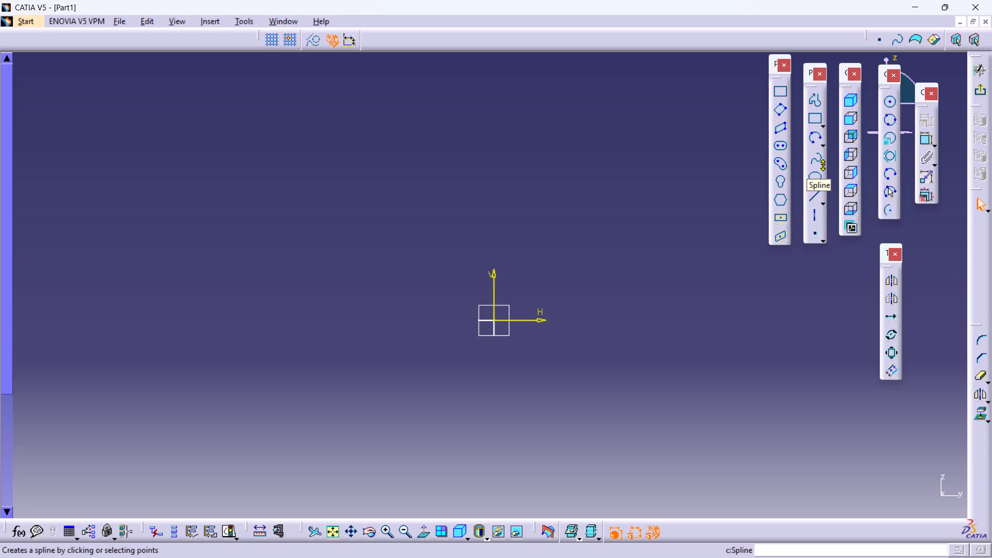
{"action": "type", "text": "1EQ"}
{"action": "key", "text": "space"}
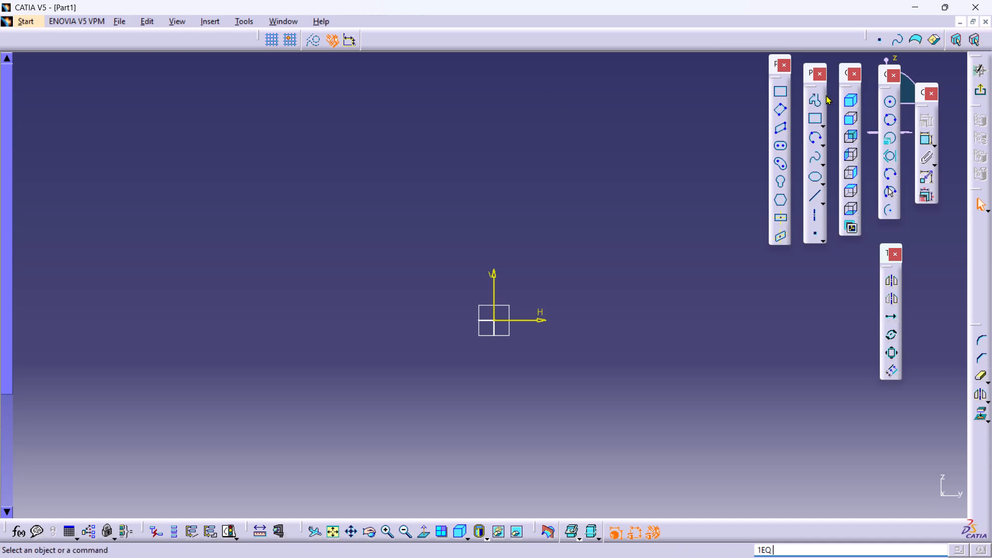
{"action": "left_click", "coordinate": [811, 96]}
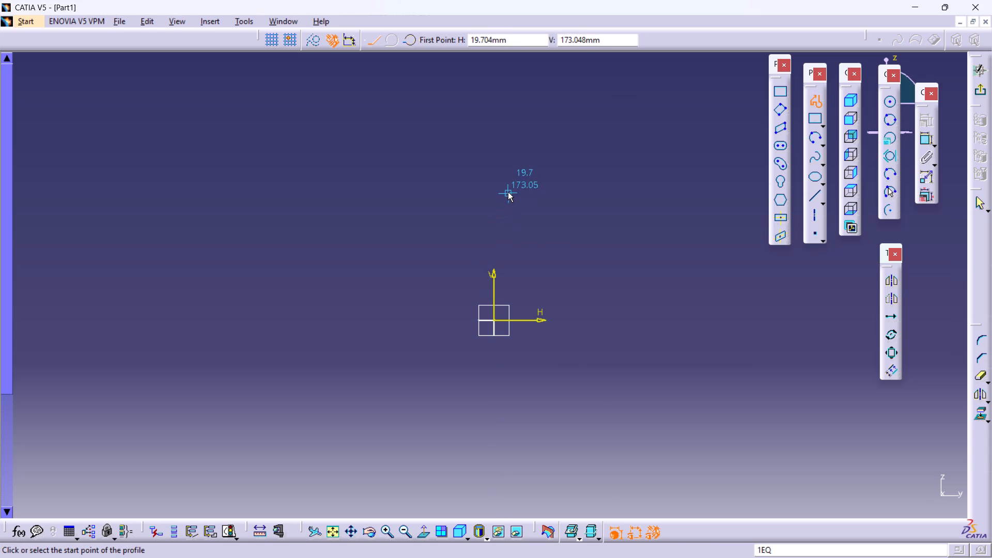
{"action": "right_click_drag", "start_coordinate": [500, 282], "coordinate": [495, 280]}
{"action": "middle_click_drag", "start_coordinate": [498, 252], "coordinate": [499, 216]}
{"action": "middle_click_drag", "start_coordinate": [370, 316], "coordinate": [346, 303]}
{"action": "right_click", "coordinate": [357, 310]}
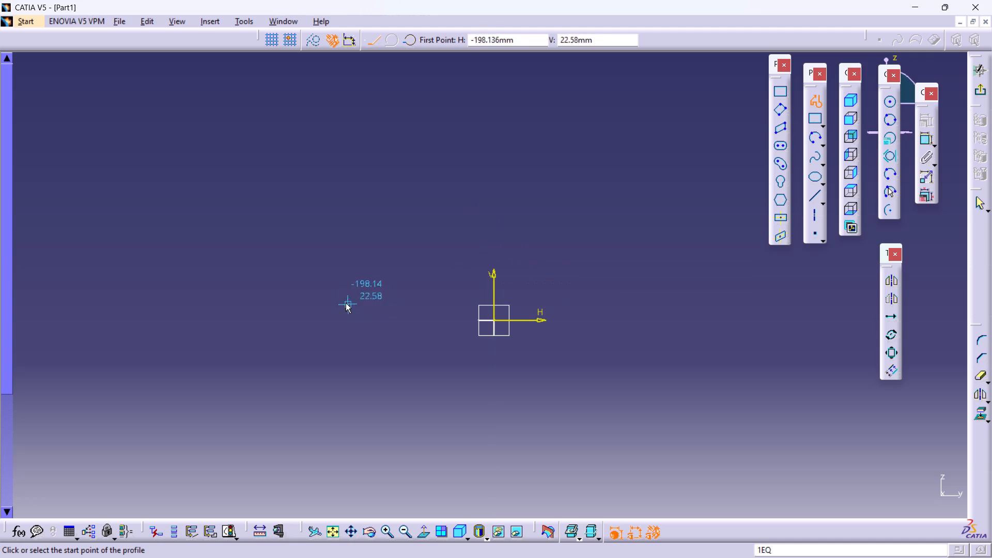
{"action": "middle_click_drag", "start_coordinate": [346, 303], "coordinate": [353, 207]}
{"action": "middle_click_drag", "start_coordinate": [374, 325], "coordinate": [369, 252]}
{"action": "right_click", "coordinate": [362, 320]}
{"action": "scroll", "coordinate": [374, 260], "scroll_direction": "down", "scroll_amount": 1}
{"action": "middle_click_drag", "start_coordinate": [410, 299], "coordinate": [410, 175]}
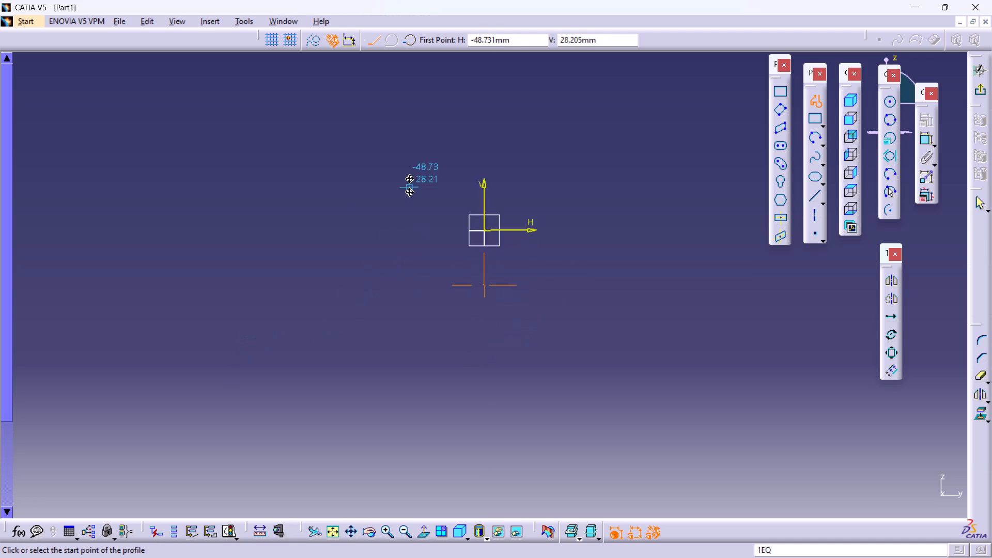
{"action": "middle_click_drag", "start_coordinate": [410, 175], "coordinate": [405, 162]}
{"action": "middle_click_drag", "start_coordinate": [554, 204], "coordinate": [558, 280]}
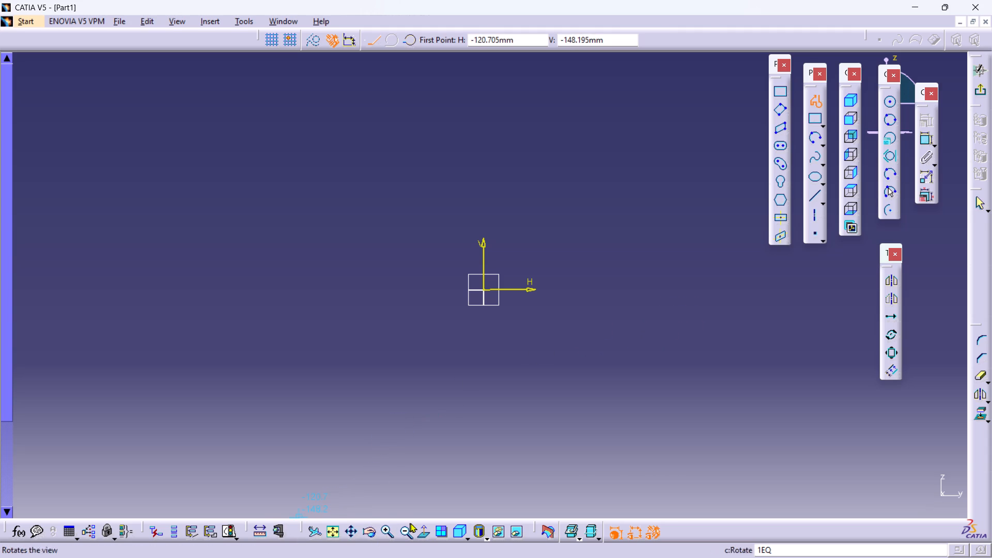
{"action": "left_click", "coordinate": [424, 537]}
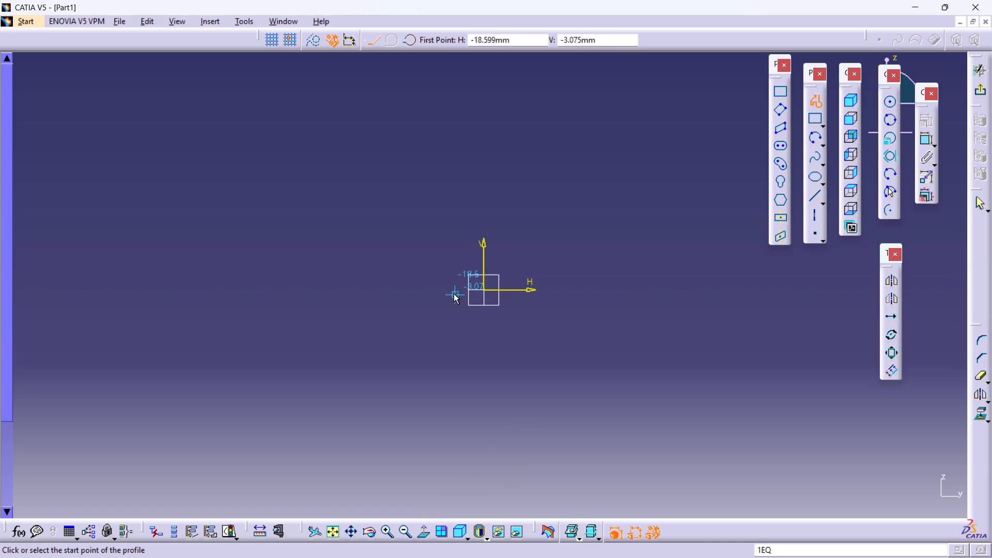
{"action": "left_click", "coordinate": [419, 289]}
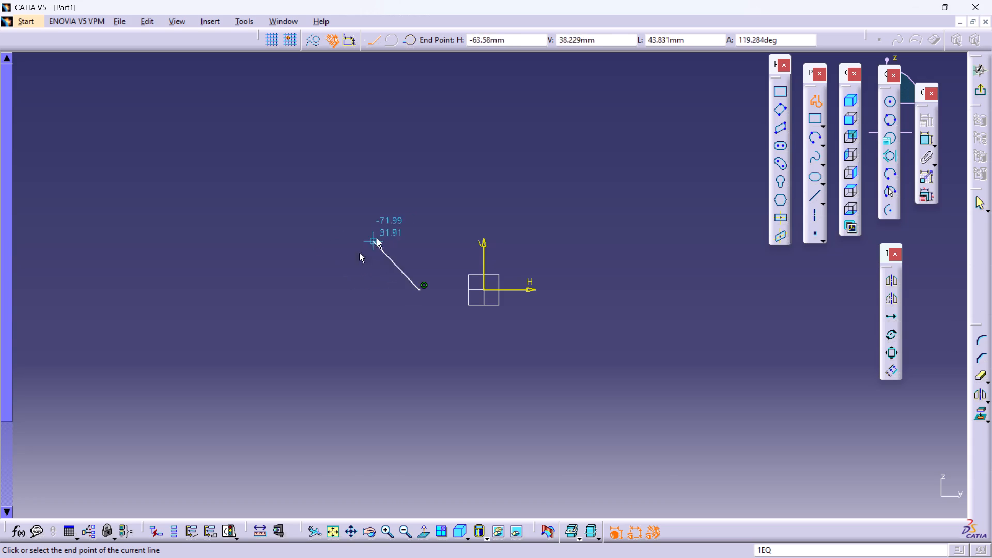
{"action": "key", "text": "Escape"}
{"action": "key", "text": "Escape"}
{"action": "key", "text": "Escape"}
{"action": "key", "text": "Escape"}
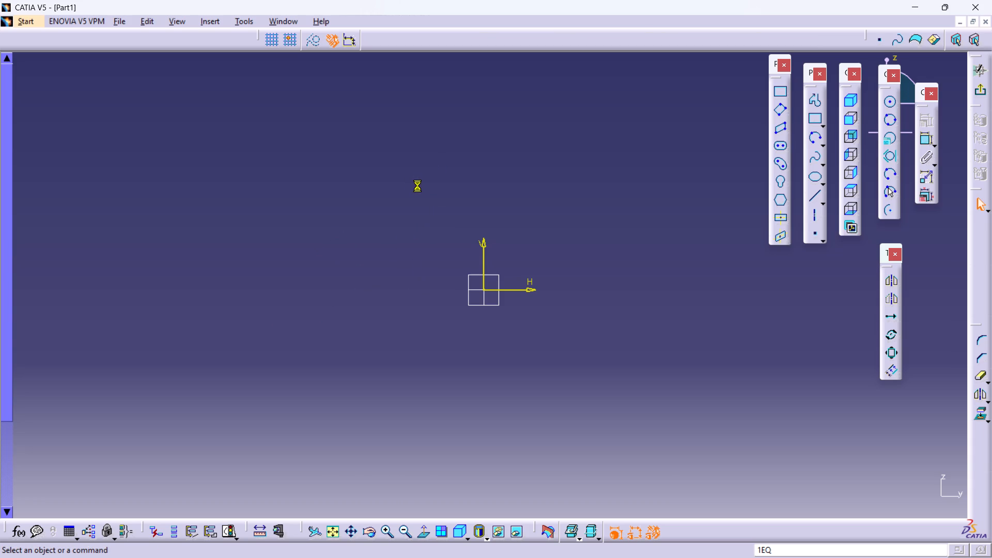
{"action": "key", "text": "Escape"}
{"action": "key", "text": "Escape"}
Draw a horizontal base line about 92 mm long outward along the H axis from H -57 mm, continuing into an outer vertical line about 83 mm high.
{"action": "scroll", "coordinate": [437, 171], "scroll_direction": "up", "scroll_amount": 1}
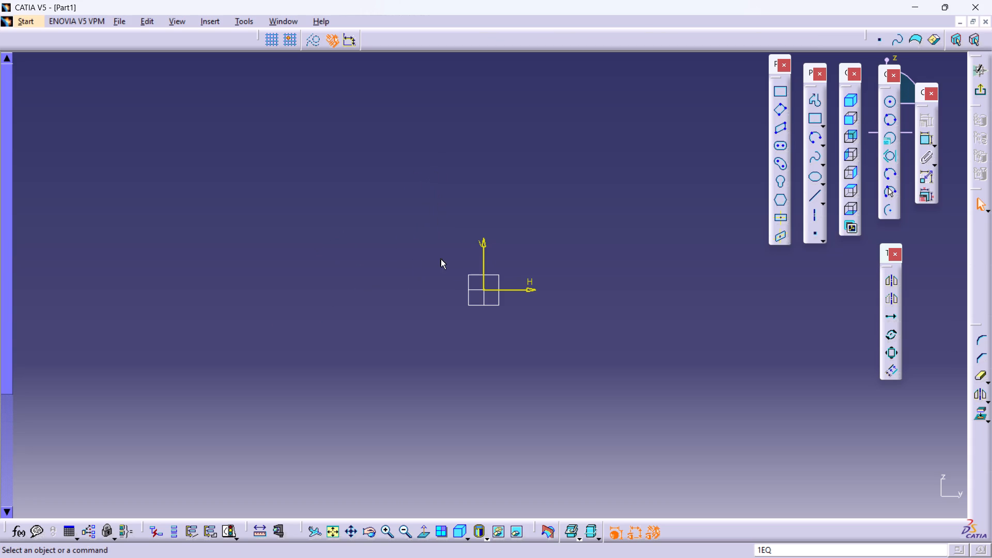
{"action": "middle_click", "coordinate": [441, 259]}
{"action": "middle_click_drag", "start_coordinate": [491, 207], "coordinate": [490, 272]}
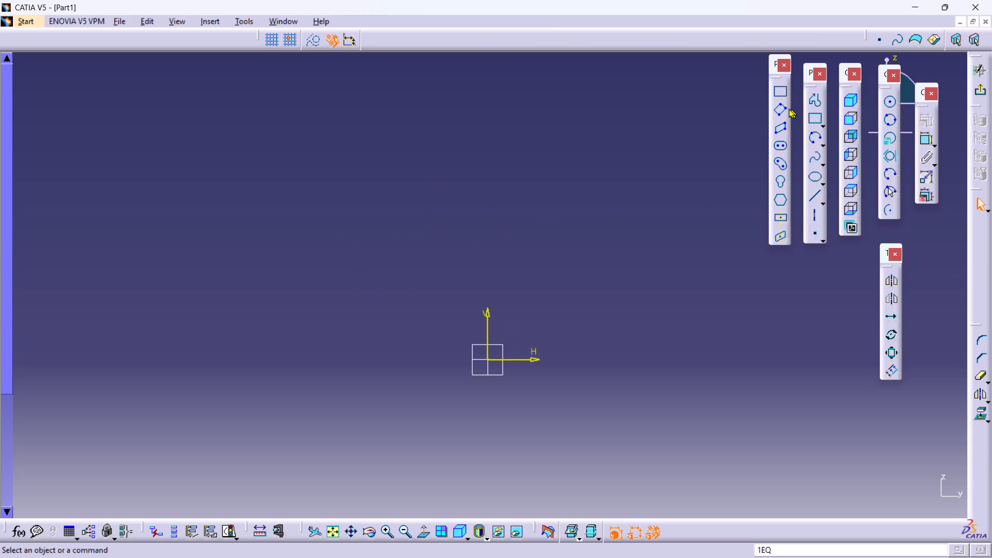
{"action": "left_click", "coordinate": [819, 107]}
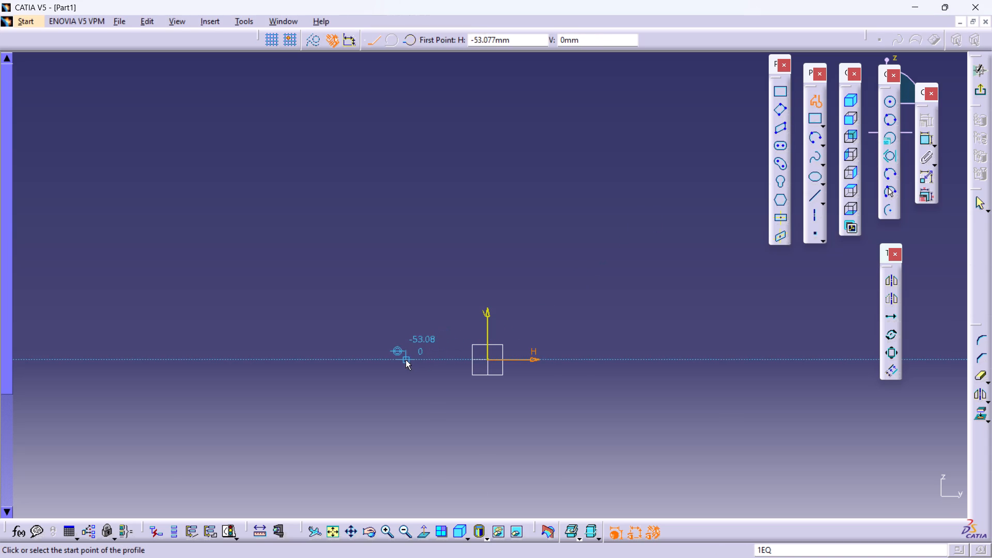
{"action": "left_click", "coordinate": [400, 361]}
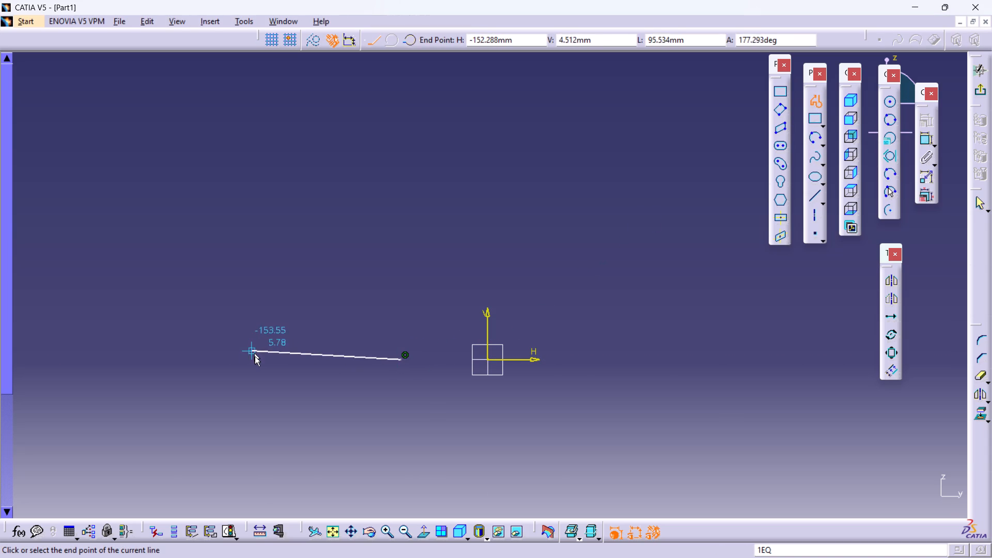
{"action": "left_click", "coordinate": [259, 361]}
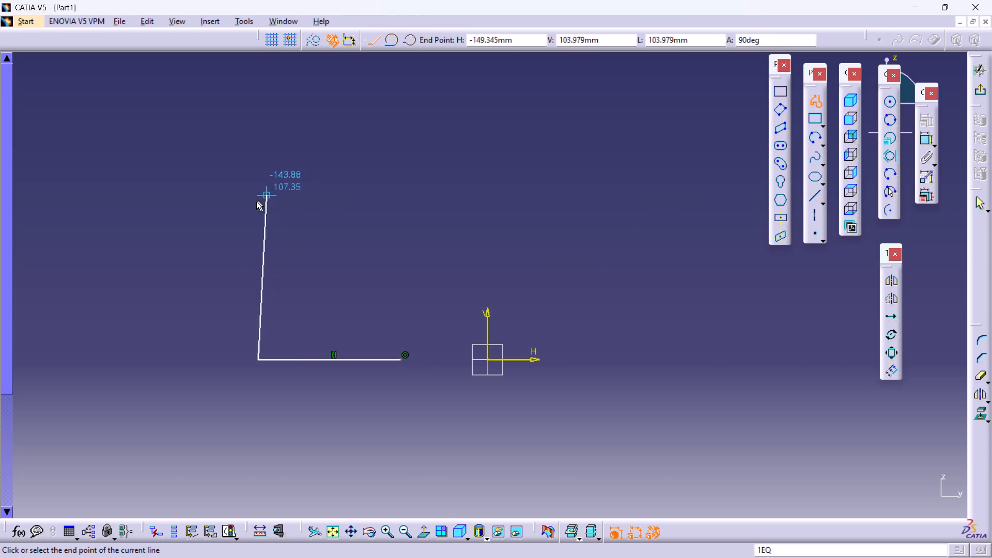
{"action": "left_click", "coordinate": [259, 231]}
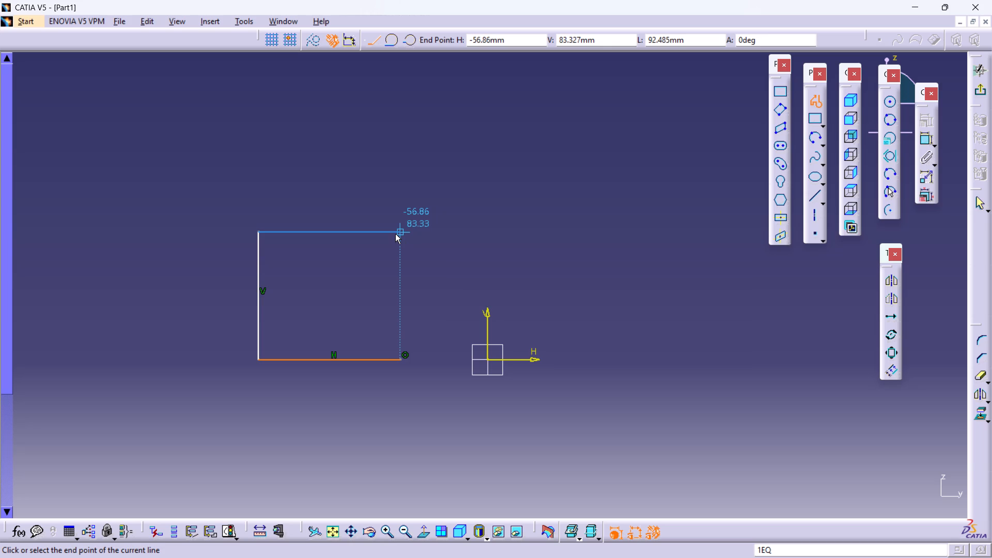
{"action": "key", "text": "Escape"}
{"action": "key", "text": "Escape"}
{"action": "key", "text": "Escape"}
{"action": "key", "text": "Escape"}
{"action": "key", "text": "Escape"}
{"action": "key", "text": "Escape"}
{"action": "key", "text": "Escape"}
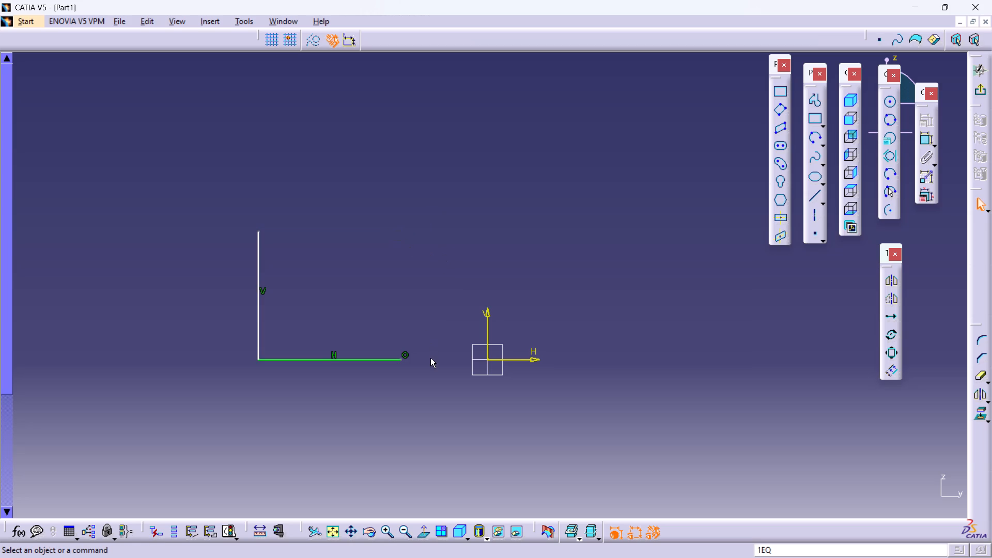
Draw a vertical line about 45 mm up from the base line's inner end, plus a horizontal line from its top ending short of the vertical axis.
{"action": "double_click", "coordinate": [813, 197]}
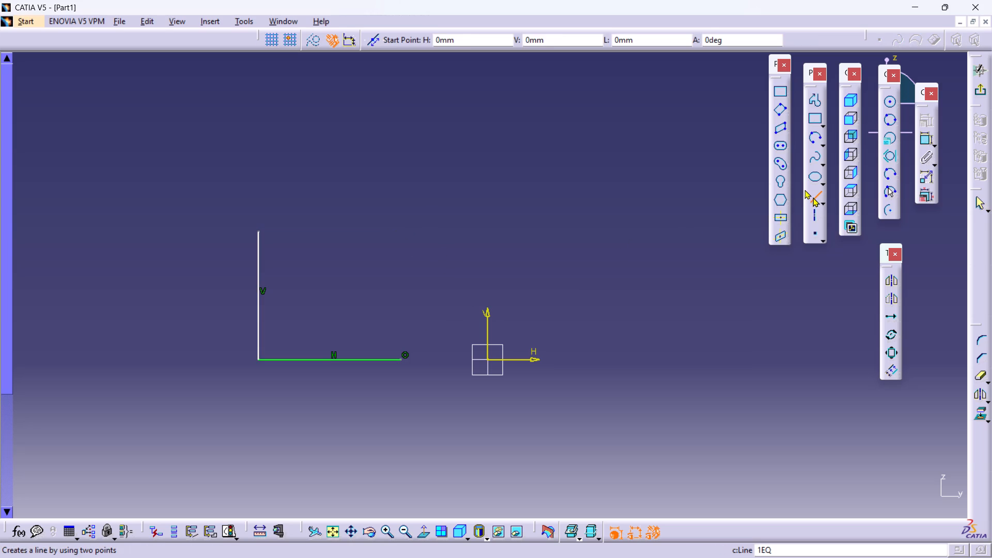
{"action": "left_click", "coordinate": [402, 360]}
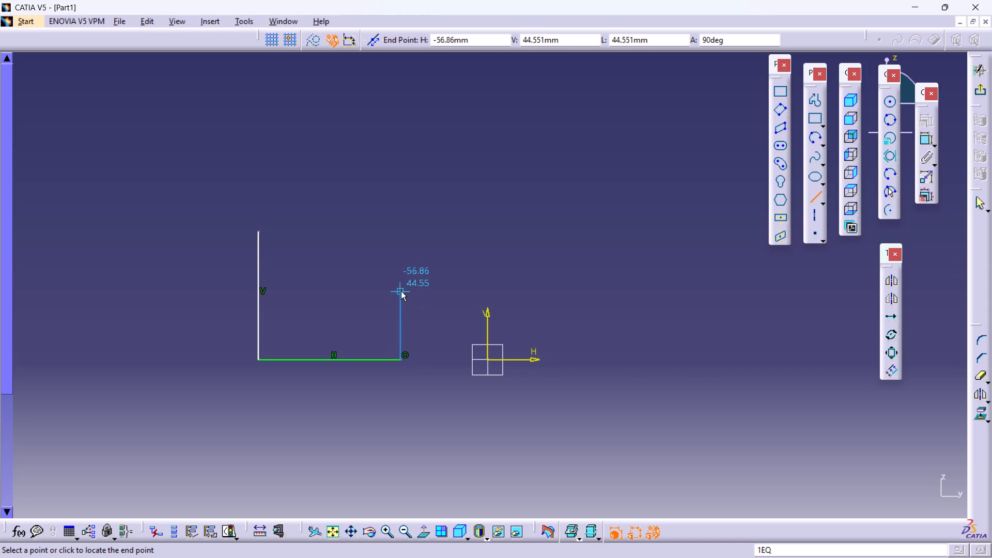
{"action": "left_click", "coordinate": [401, 291]}
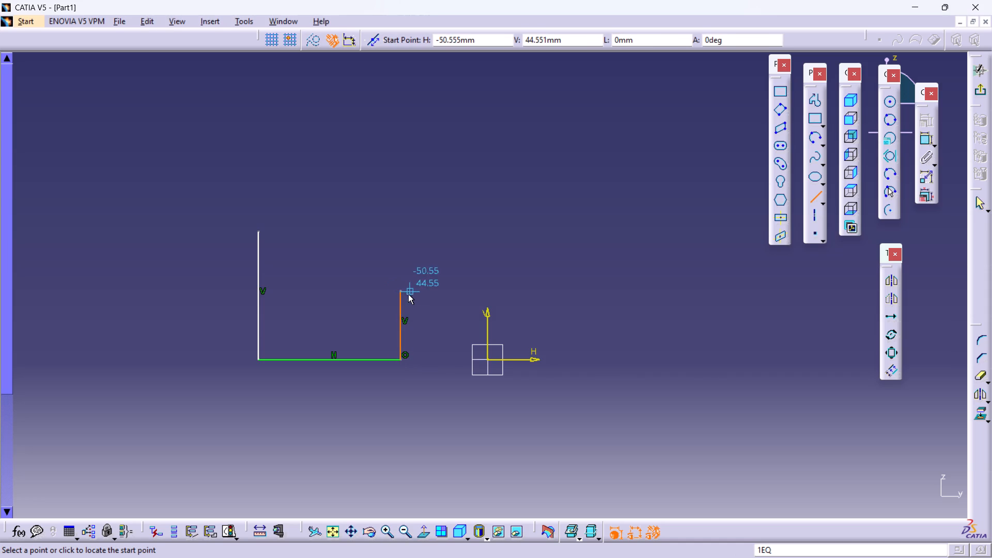
{"action": "left_click", "coordinate": [402, 291]}
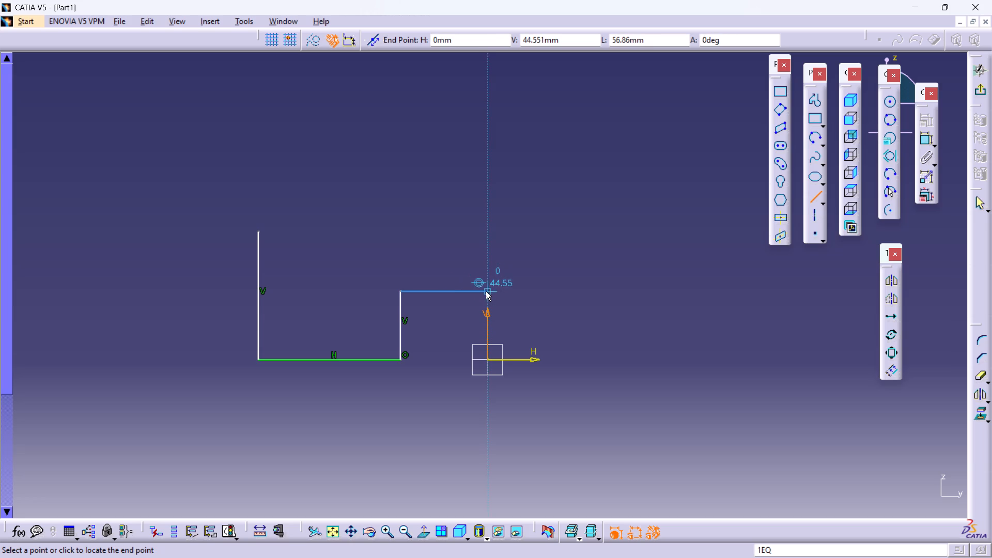
{"action": "left_click", "coordinate": [452, 292]}
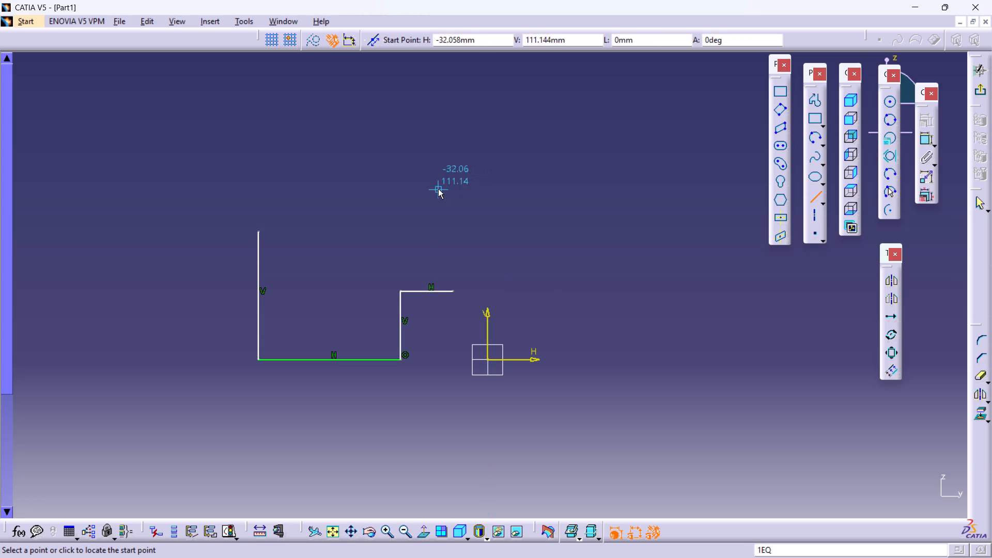
Draw an inward-bulging three-point arc of about 58 mm radius from the outer line's top to a point directly above at about V 196 mm.
{"action": "middle_click_drag", "start_coordinate": [434, 204], "coordinate": [463, 330]}
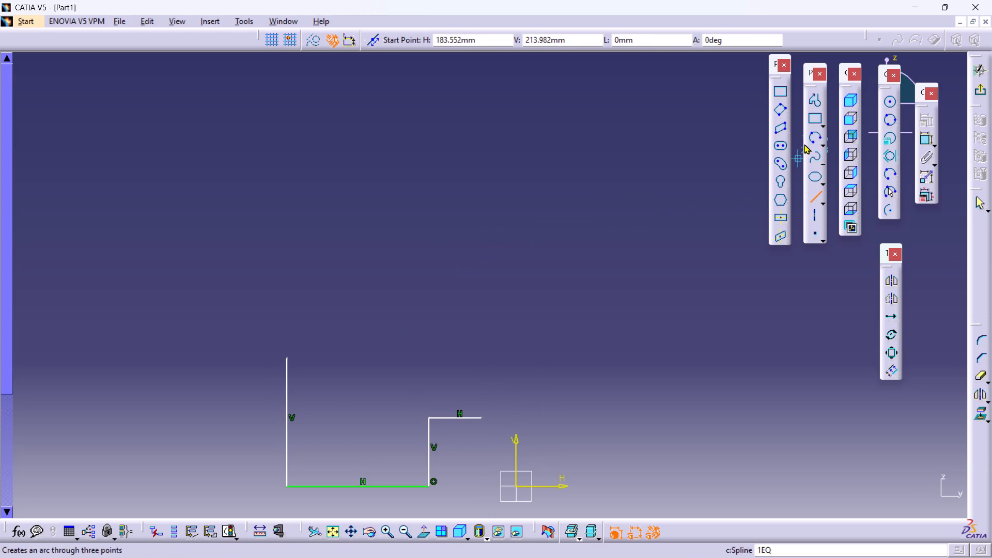
{"action": "left_click", "coordinate": [813, 139]}
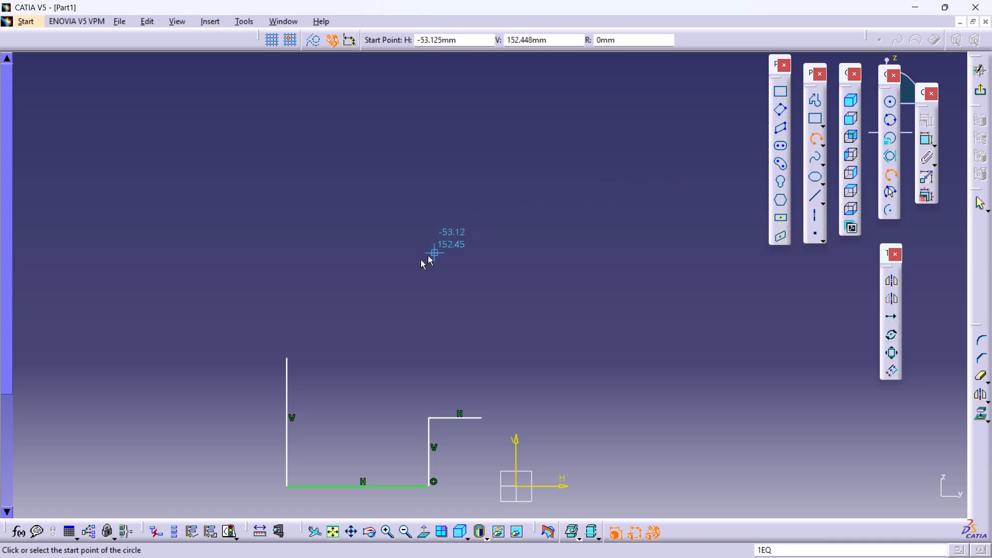
{"action": "left_click", "coordinate": [289, 358]}
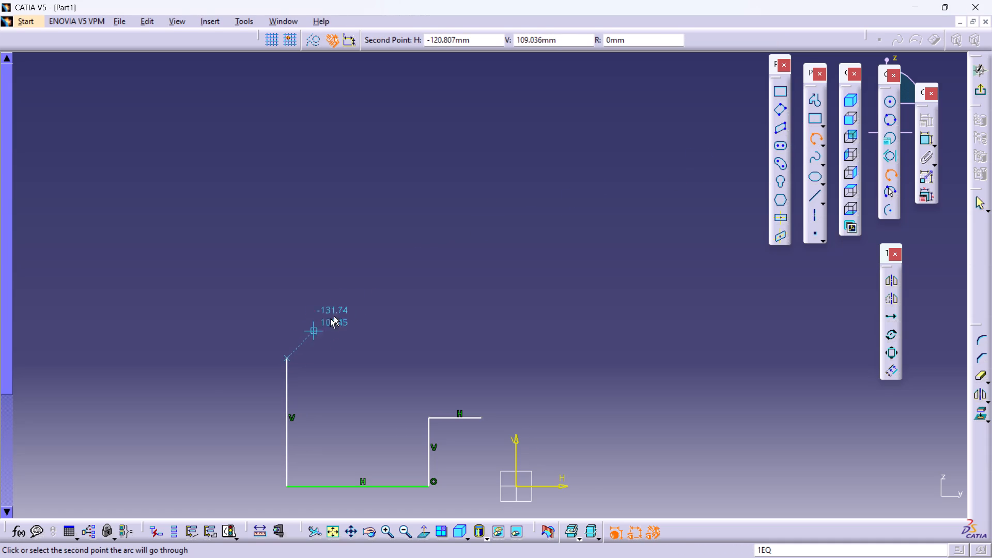
{"action": "left_click", "coordinate": [351, 282]}
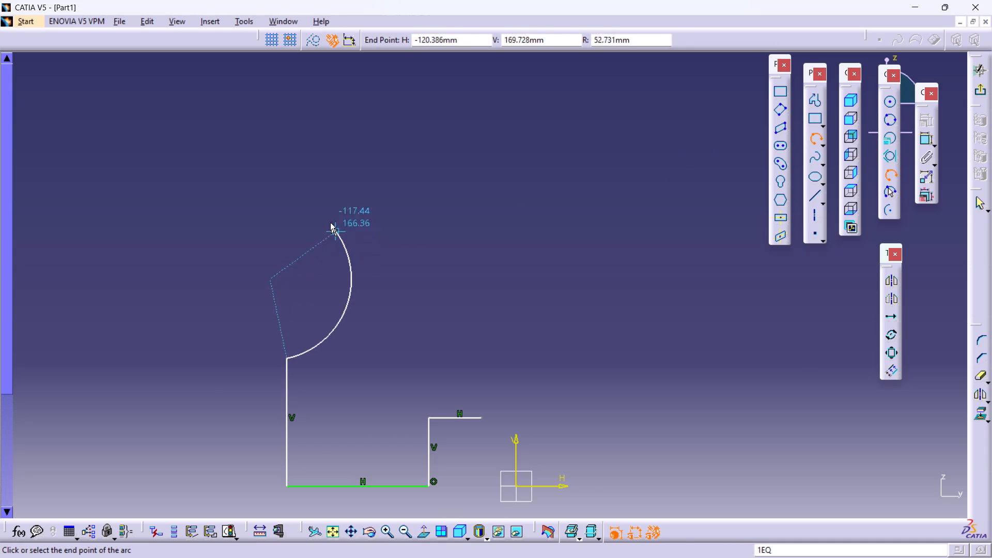
{"action": "left_click", "coordinate": [287, 184]}
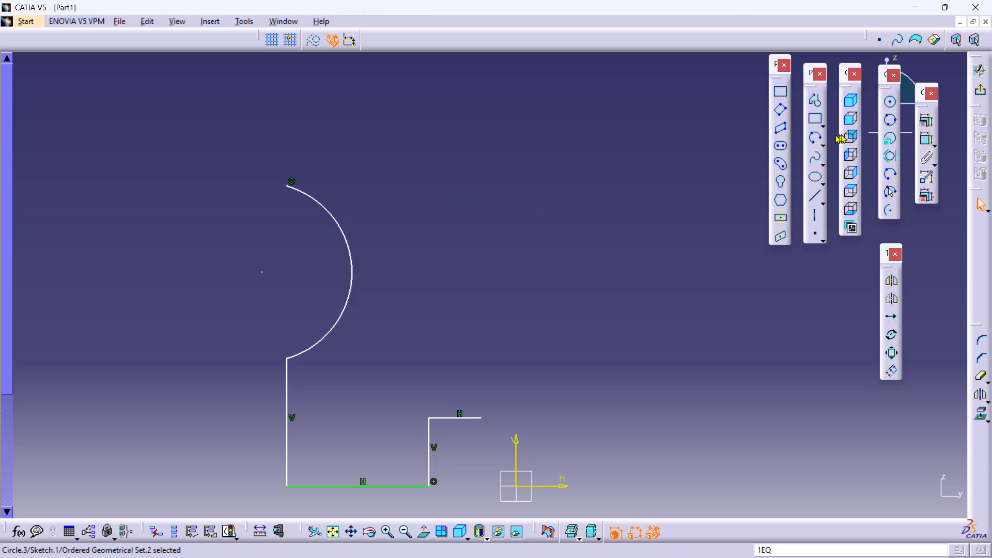
From the arc's upper end, draw an 80 mm vertical line topped by a first ring groove about 41 mm deep and 21 mm high.
{"action": "left_click", "coordinate": [817, 102]}
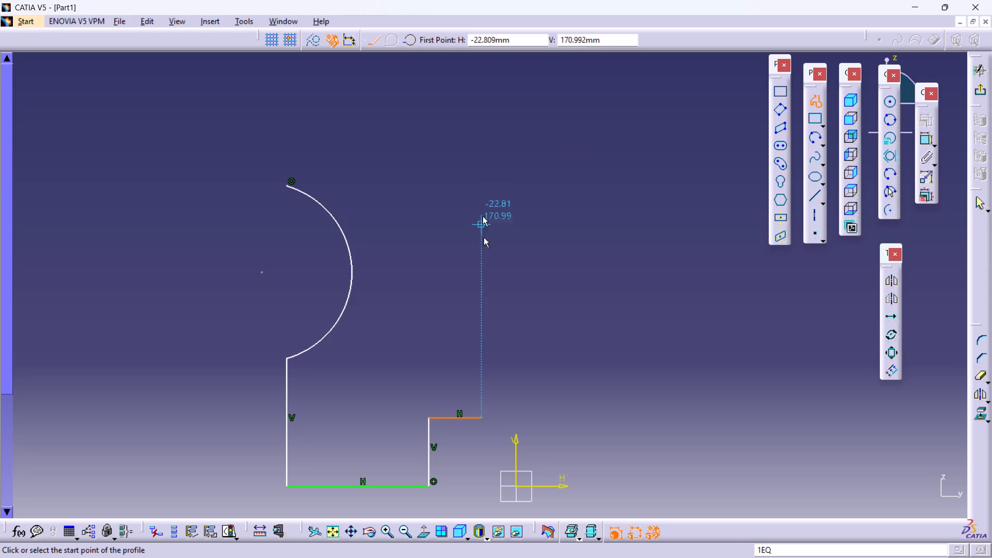
{"action": "left_click", "coordinate": [287, 185]}
{"action": "middle_click_drag", "start_coordinate": [291, 108], "coordinate": [289, 108]}
{"action": "right_click", "coordinate": [291, 108]}
{"action": "right_click", "coordinate": [289, 108]}
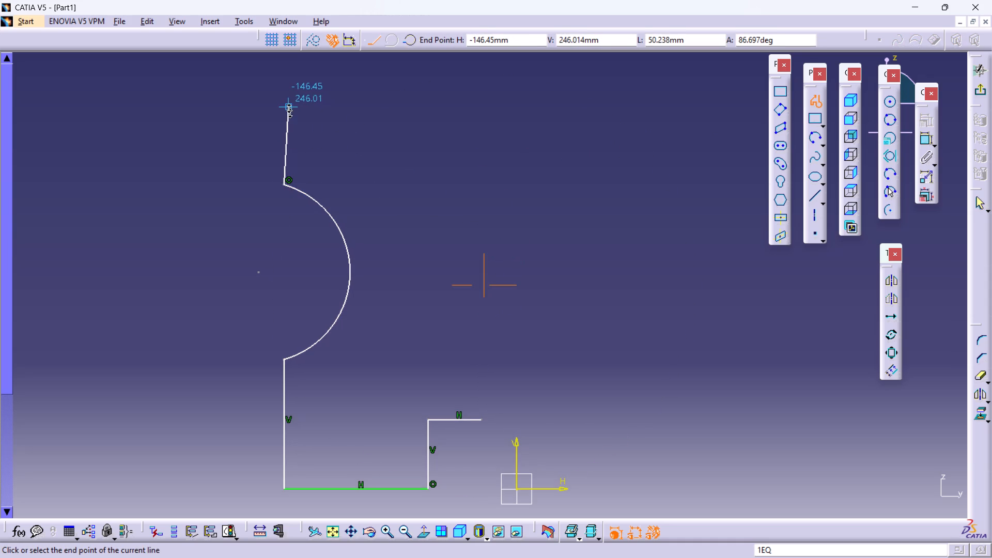
{"action": "middle_click_drag", "start_coordinate": [289, 108], "coordinate": [295, 124]}
{"action": "middle_click_drag", "start_coordinate": [309, 99], "coordinate": [315, 182]}
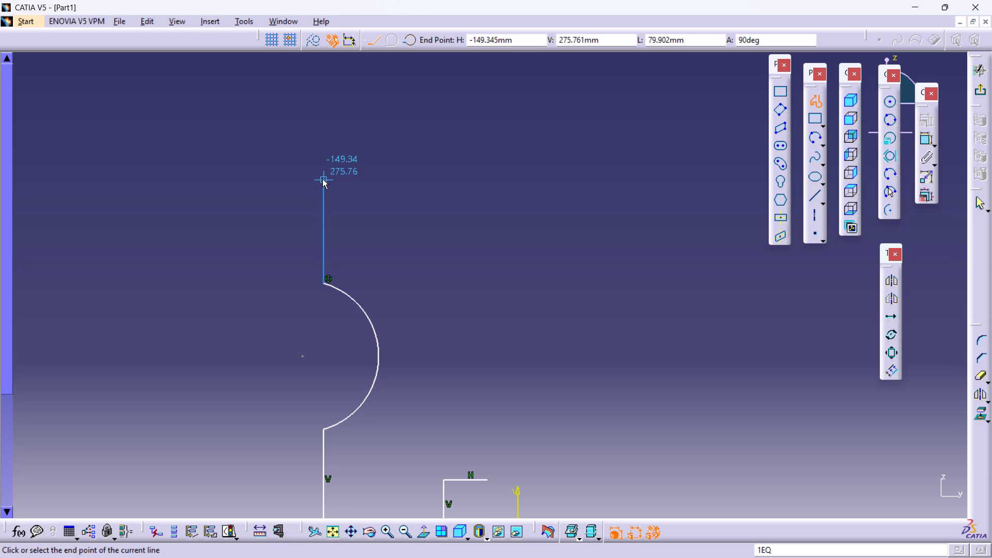
{"action": "left_click", "coordinate": [322, 179]}
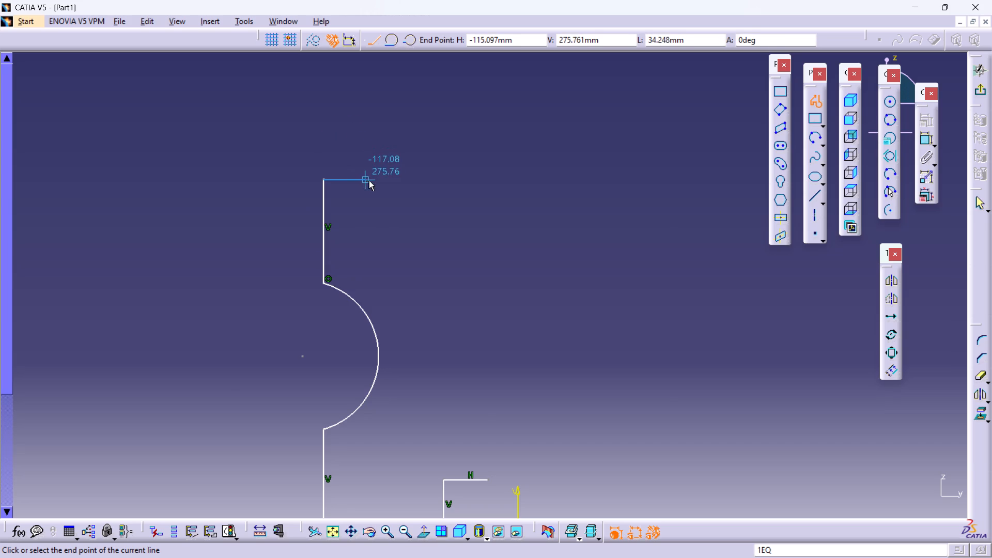
{"action": "left_click", "coordinate": [377, 181]}
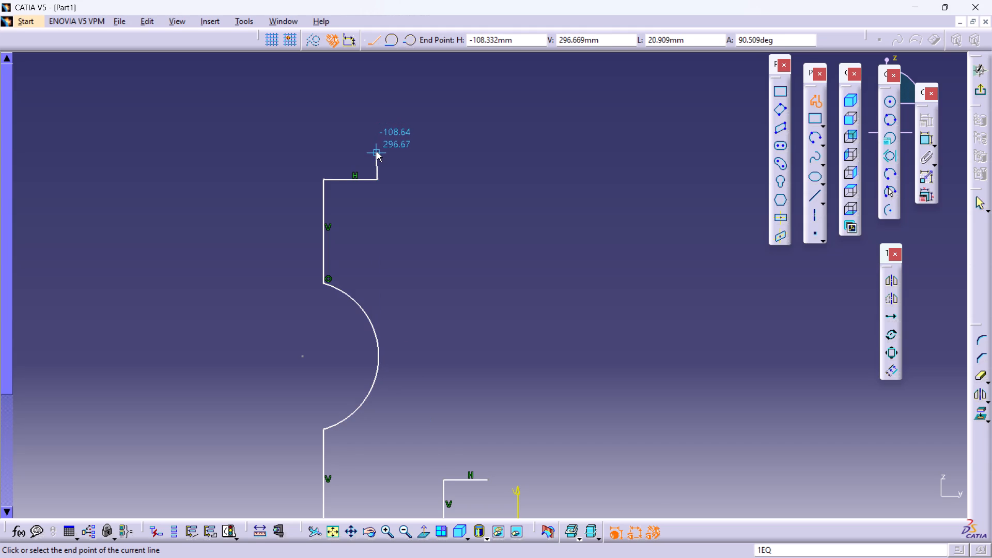
{"action": "left_click", "coordinate": [377, 152]}
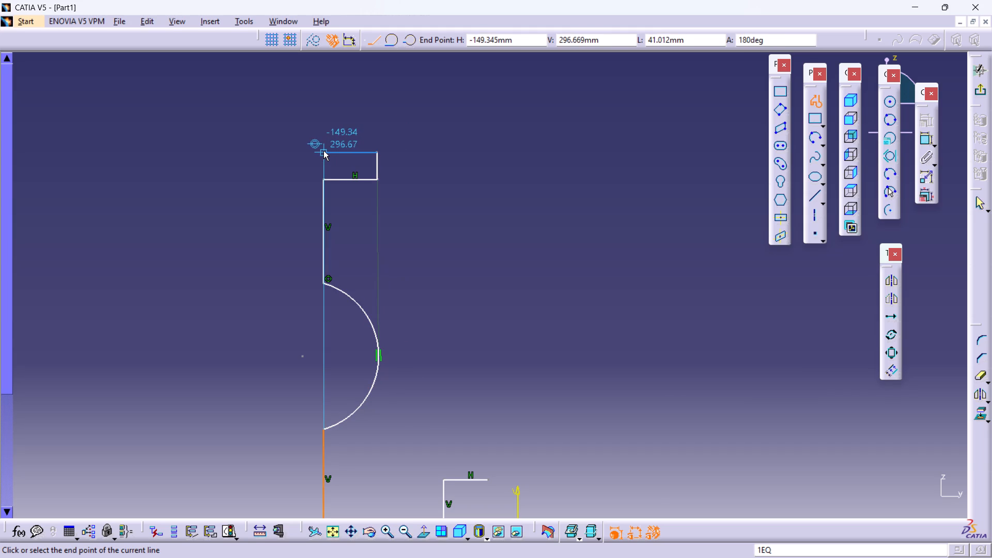
{"action": "left_click", "coordinate": [323, 151]}
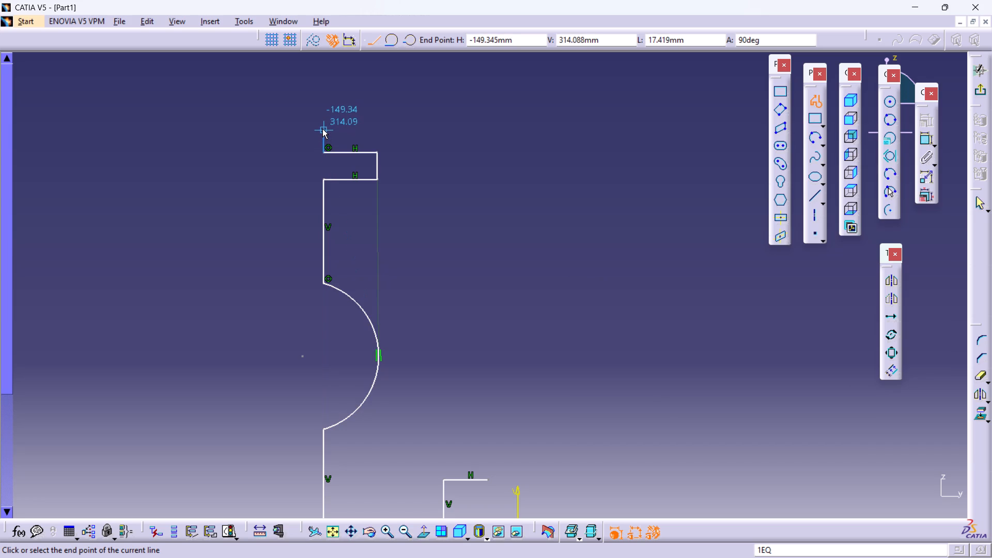
Continue the profile with a land about 17 mm high and a second ring groove about 41 mm deep and 28 mm high.
{"action": "left_click", "coordinate": [322, 128]}
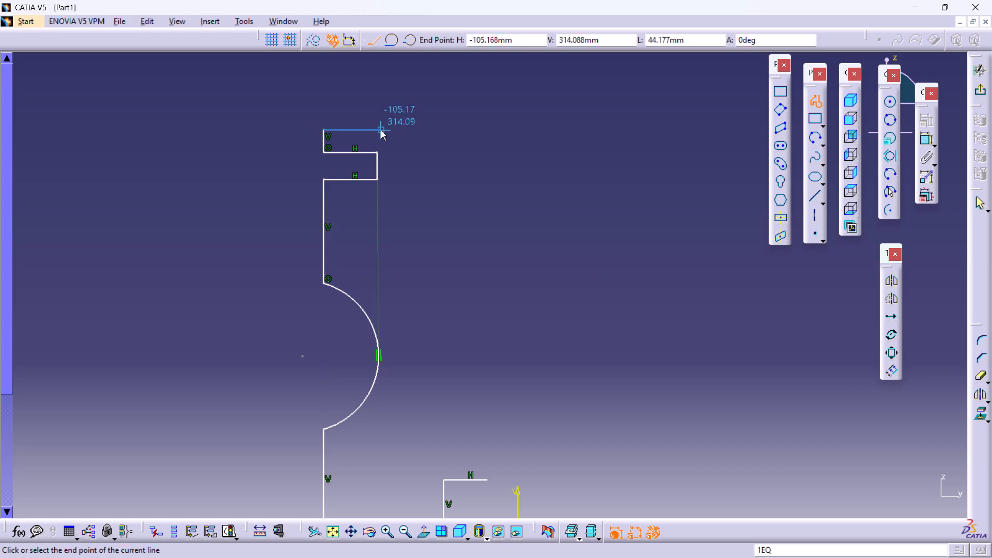
{"action": "left_click", "coordinate": [376, 131]}
{"action": "scroll", "coordinate": [375, 94], "scroll_direction": "up", "scroll_amount": 1}
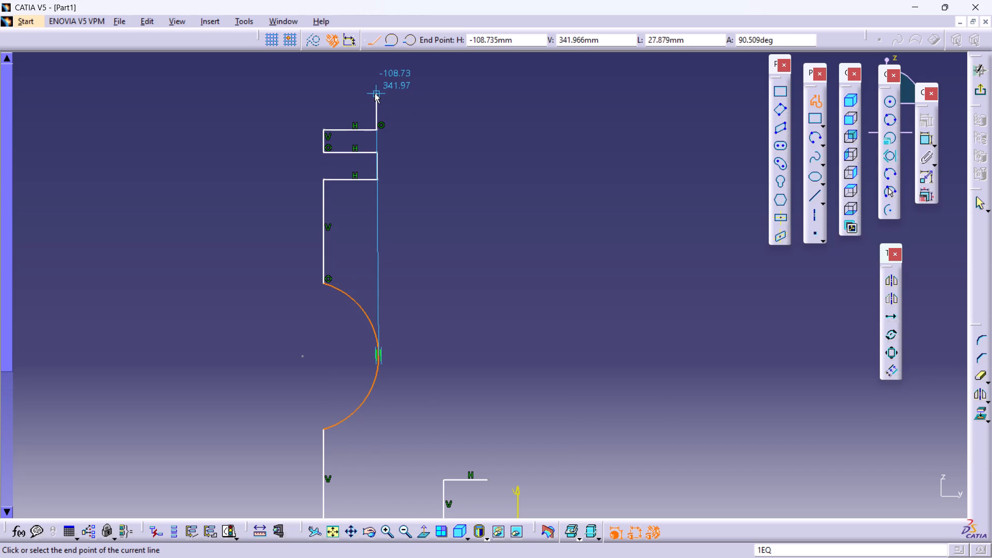
{"action": "middle_click", "coordinate": [381, 159]}
{"action": "middle_click", "coordinate": [383, 160]}
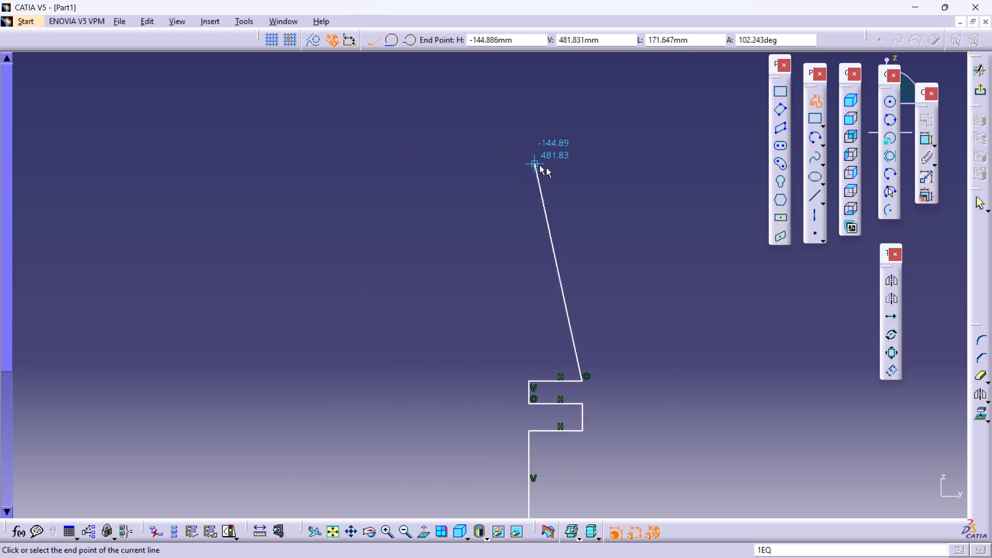
{"action": "left_click", "coordinate": [579, 343]}
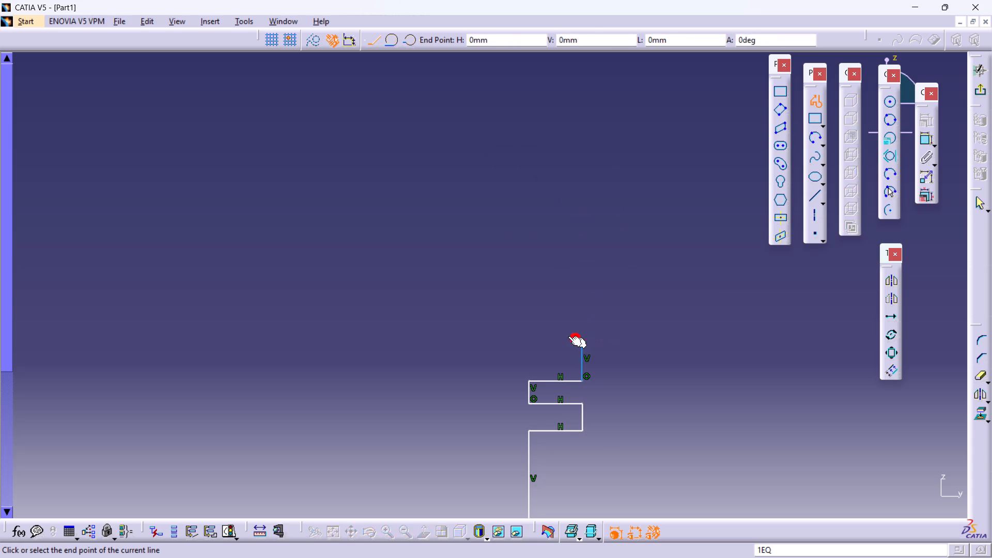
{"action": "left_click", "coordinate": [529, 342]}
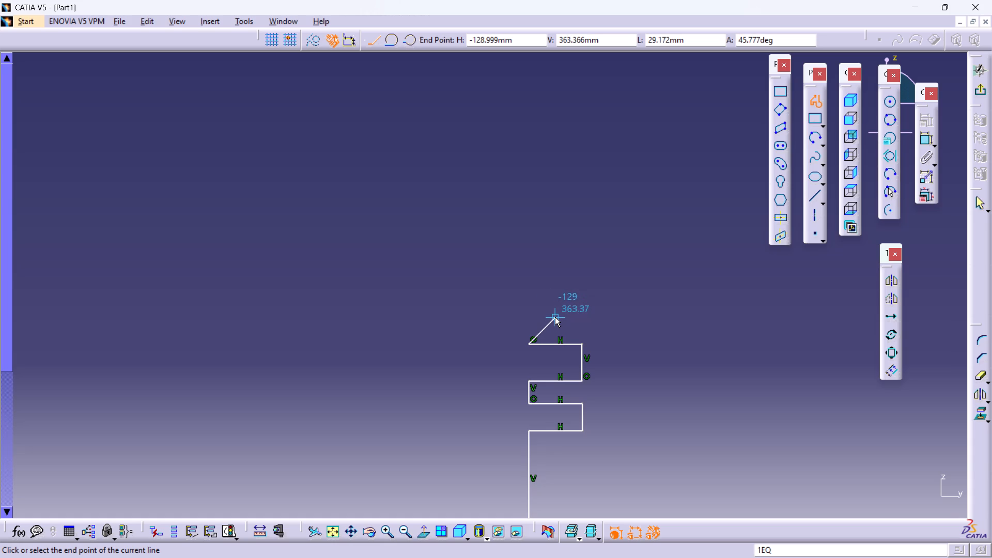
Continue the profile with a land about 31 mm high and a third ring groove about 41 mm deep and 25 mm high.
{"action": "left_click", "coordinate": [530, 304]}
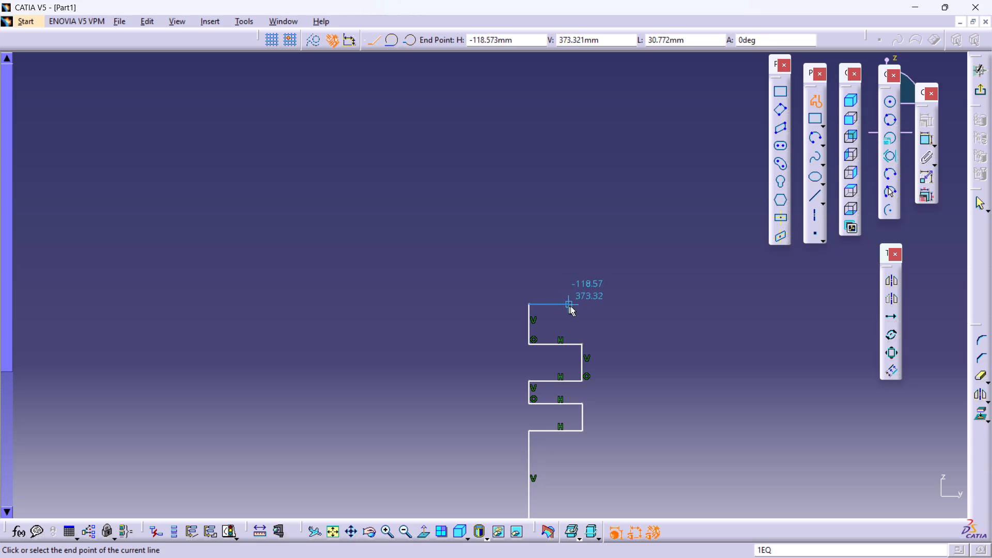
{"action": "left_click", "coordinate": [583, 307]}
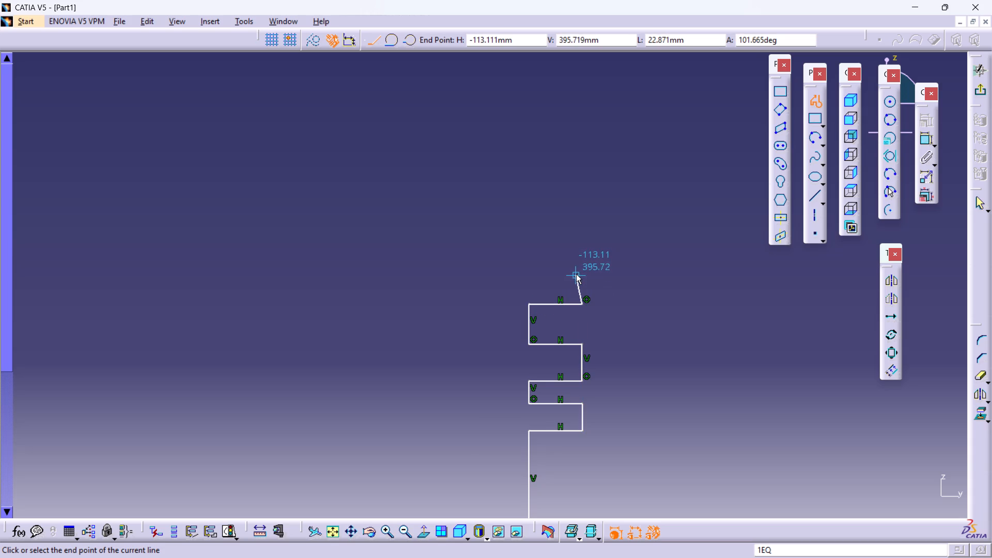
{"action": "left_click", "coordinate": [582, 271]}
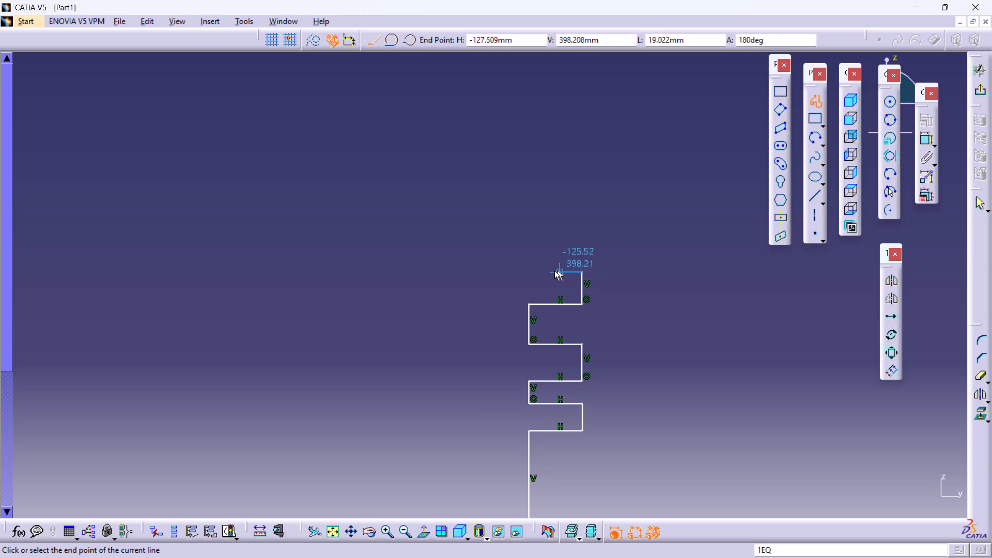
{"action": "left_click", "coordinate": [529, 271]}
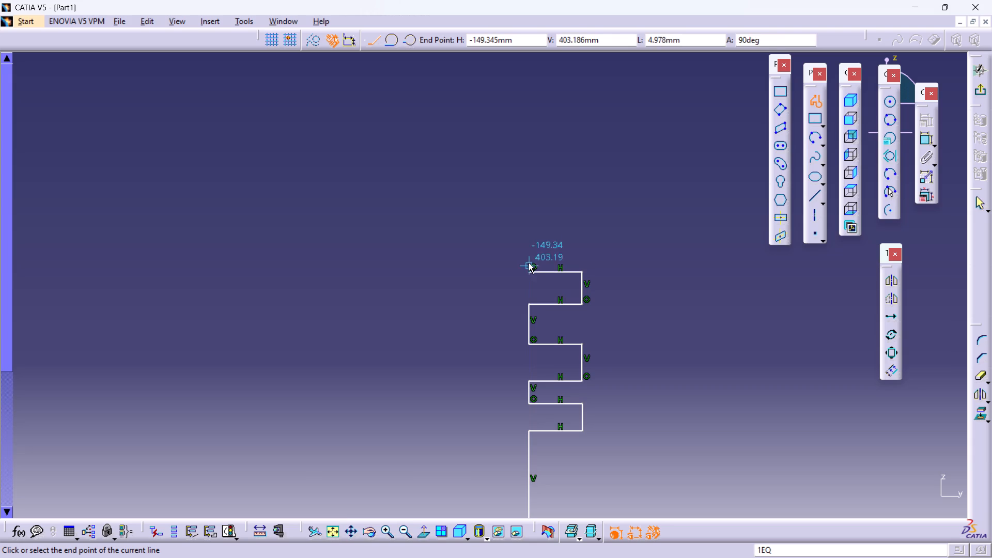
Add a vertical line about 29 mm high above the third groove and a tangent crown arc of about 113 mm radius crossing the vertical axis.
{"action": "left_click", "coordinate": [531, 234]}
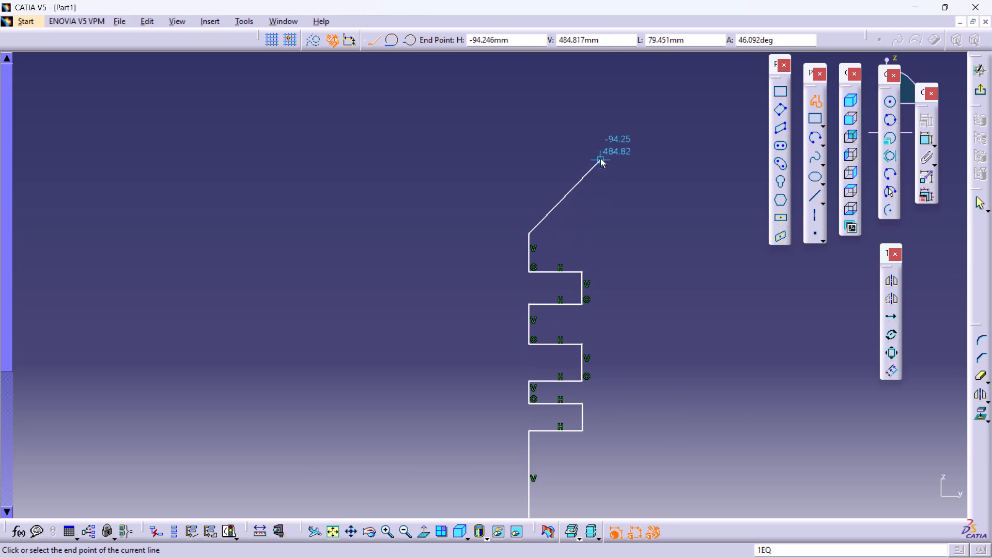
{"action": "left_click_drag", "start_coordinate": [529, 234], "coordinate": [555, 174]}
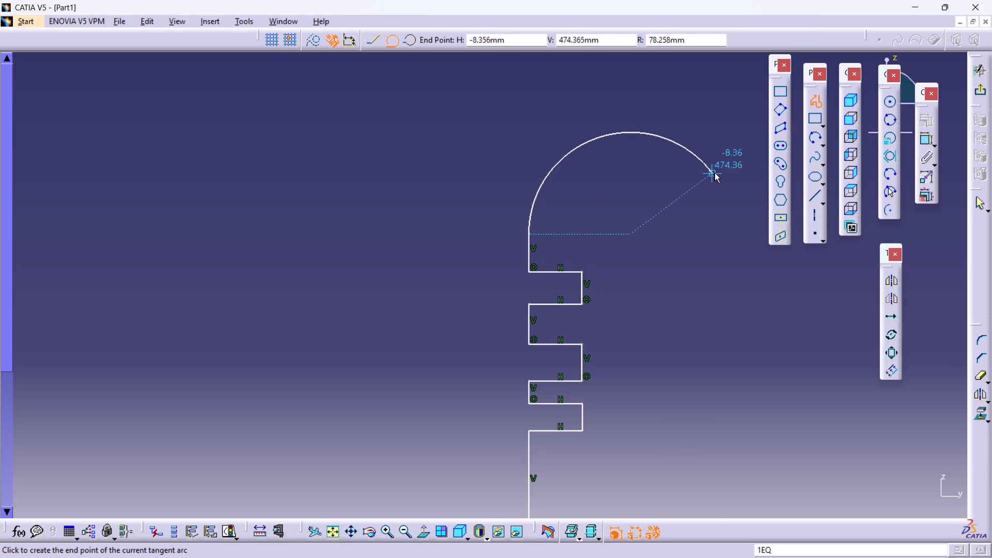
{"action": "middle_click_drag", "start_coordinate": [746, 176], "coordinate": [572, 183]}
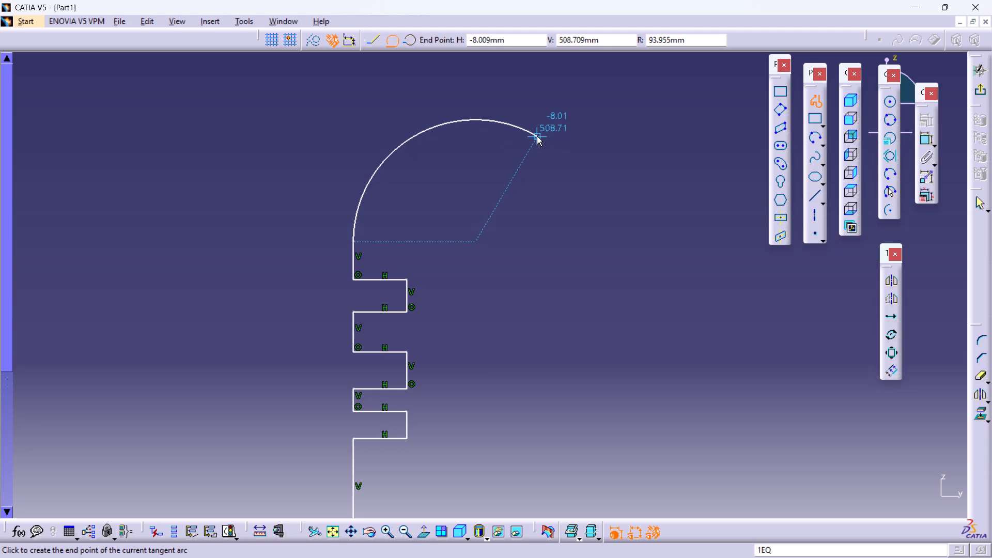
{"action": "left_click", "coordinate": [611, 143], "text": "shift"}
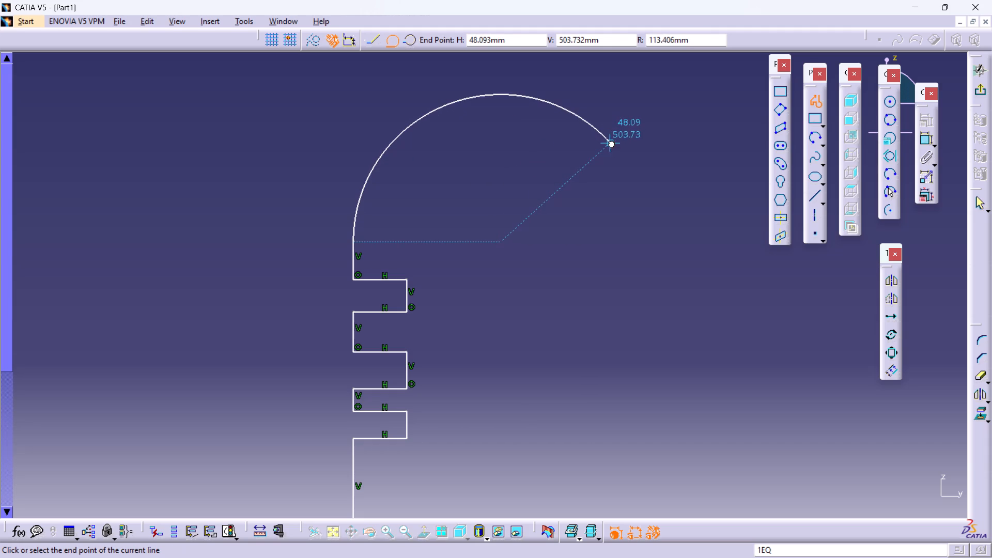
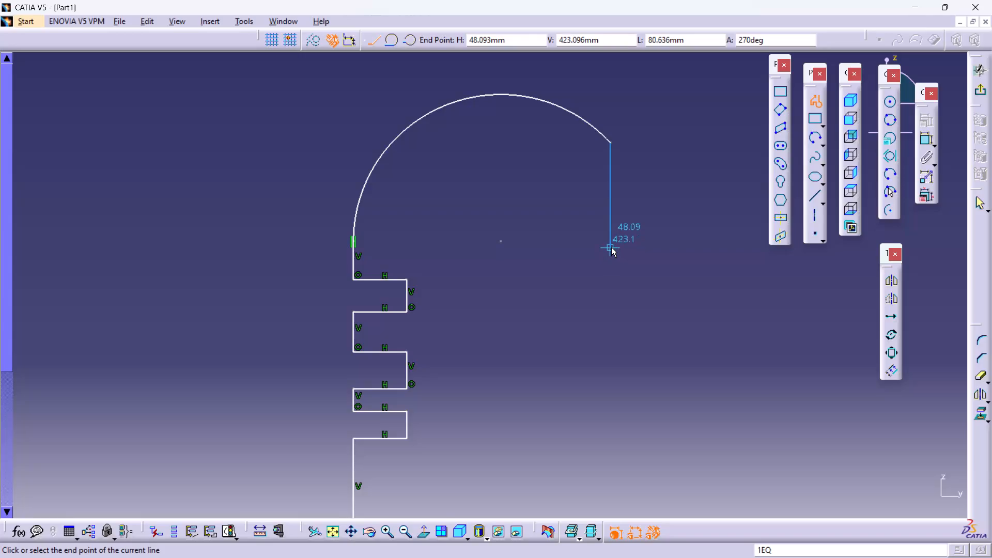
From the crown arc's end, draw a vertical line about 81 mm down and a horizontal line about 132 mm back toward the grooves.
{"action": "left_click", "coordinate": [611, 247]}
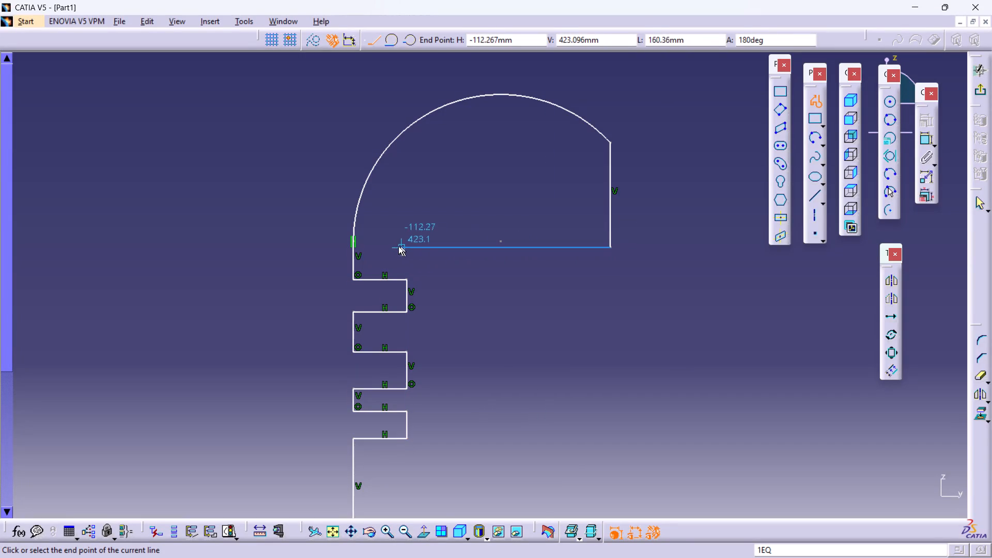
{"action": "left_click", "coordinate": [438, 246]}
Close the profile with a slanted inner line about 383 mm long ending at the open end of the bottom step, and finish the profile.
{"action": "middle_click_drag", "start_coordinate": [452, 441], "coordinate": [433, 372]}
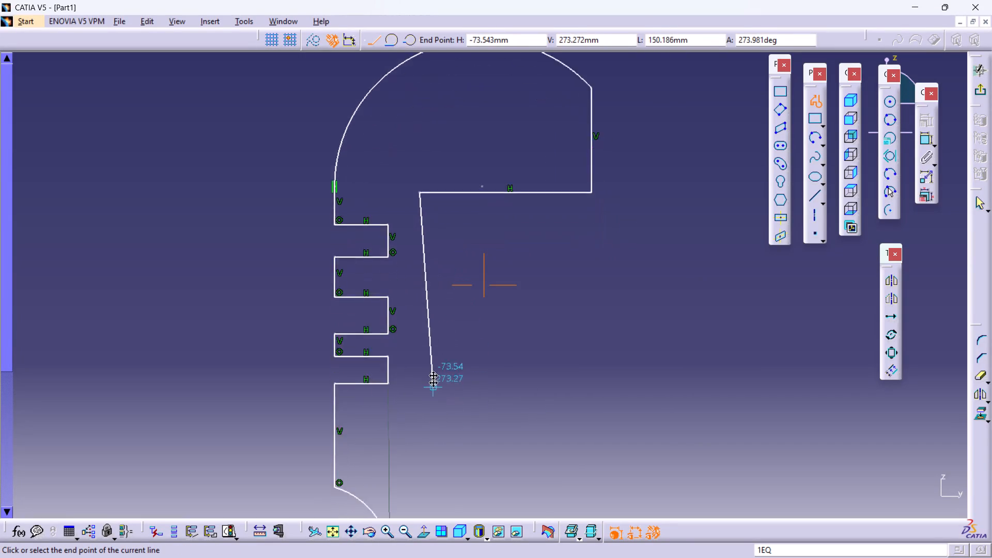
{"action": "middle_click_drag", "start_coordinate": [433, 372], "coordinate": [430, 277]}
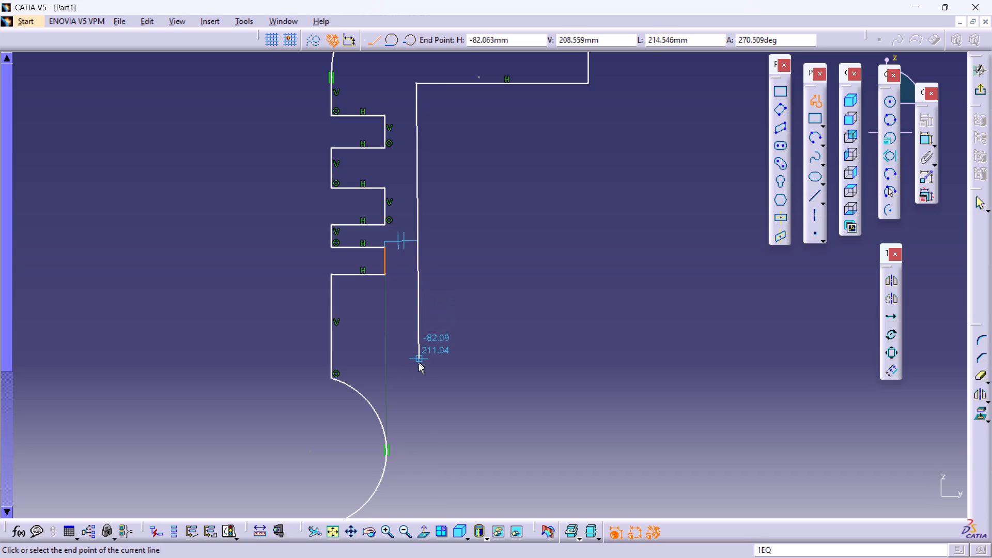
{"action": "middle_click_drag", "start_coordinate": [421, 433], "coordinate": [421, 295]}
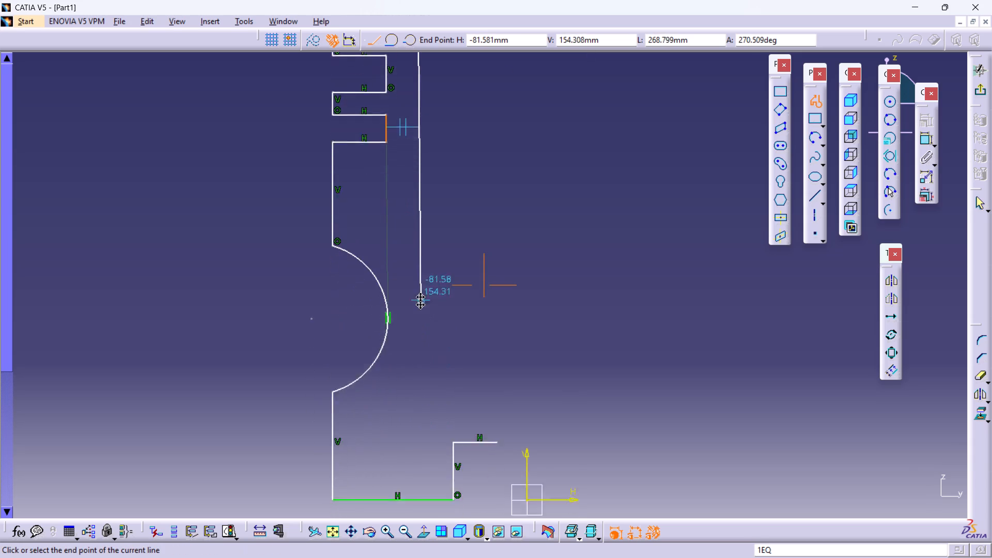
{"action": "middle_click_drag", "start_coordinate": [421, 295], "coordinate": [421, 263]}
{"action": "middle_click", "coordinate": [415, 222]}
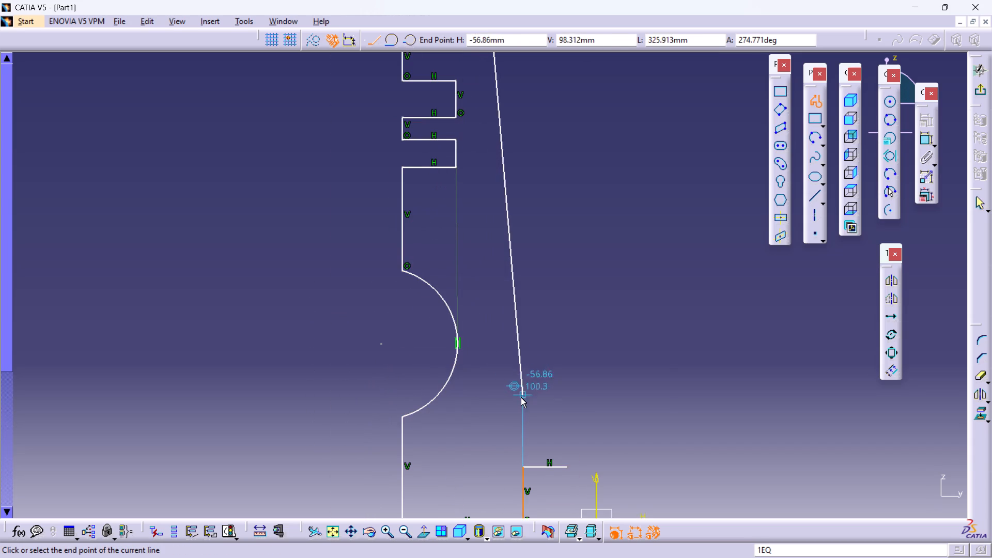
{"action": "middle_click_drag", "start_coordinate": [517, 399], "coordinate": [454, 330]}
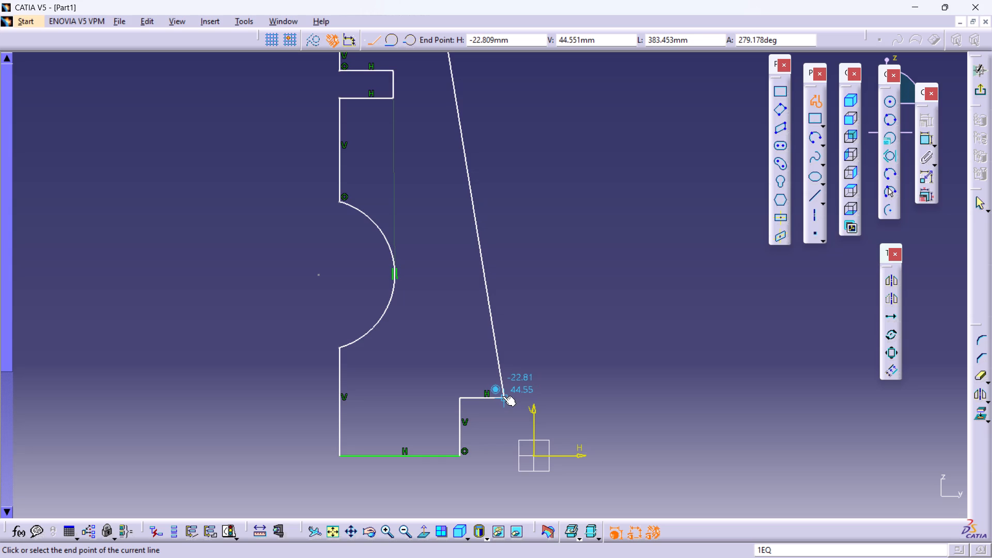
{"action": "left_click", "coordinate": [506, 401]}
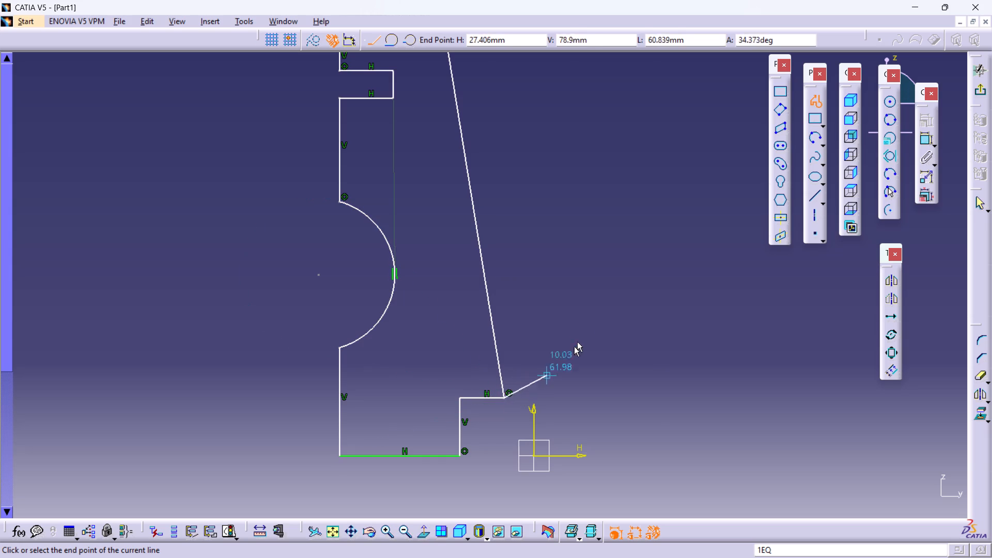
{"action": "key", "text": "Escape"}
{"action": "key", "text": "Escape"}
{"action": "key", "text": "Escape"}
Apply a Vertical constraint to the long slanted inner line.
{"action": "middle_click_drag", "start_coordinate": [548, 302], "coordinate": [446, 394]}
{"action": "scroll", "coordinate": [444, 392], "scroll_direction": "up", "scroll_amount": 1}
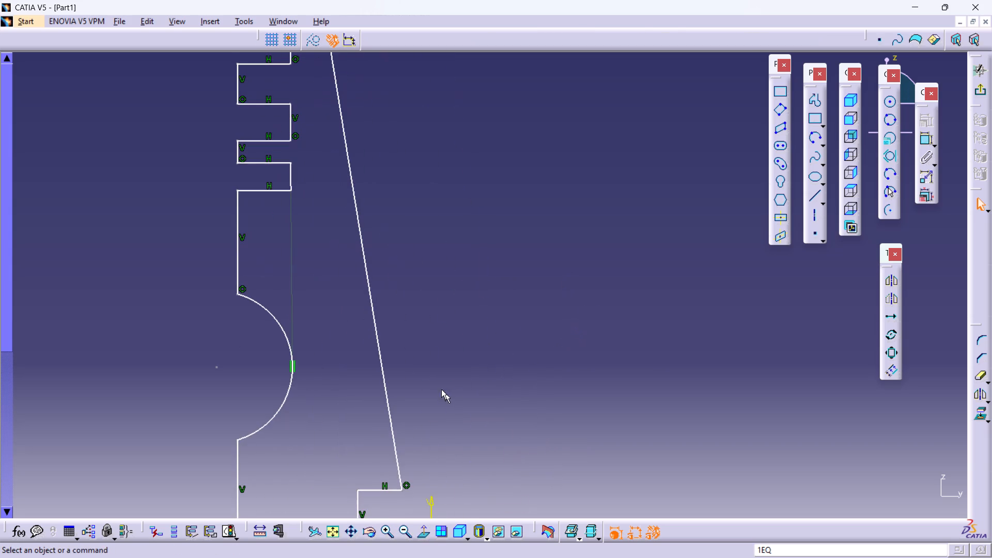
{"action": "left_click", "coordinate": [371, 288]}
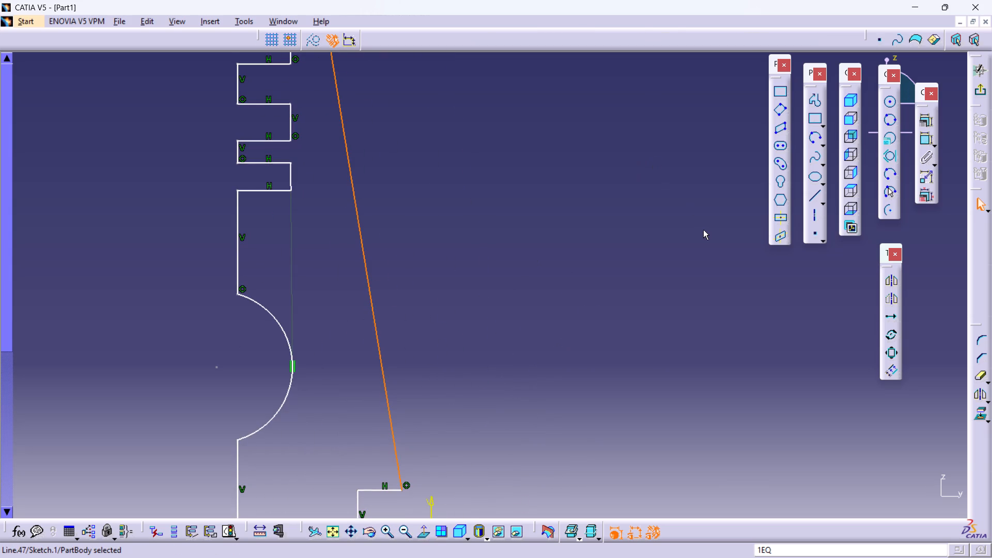
{"action": "left_click", "coordinate": [925, 119]}
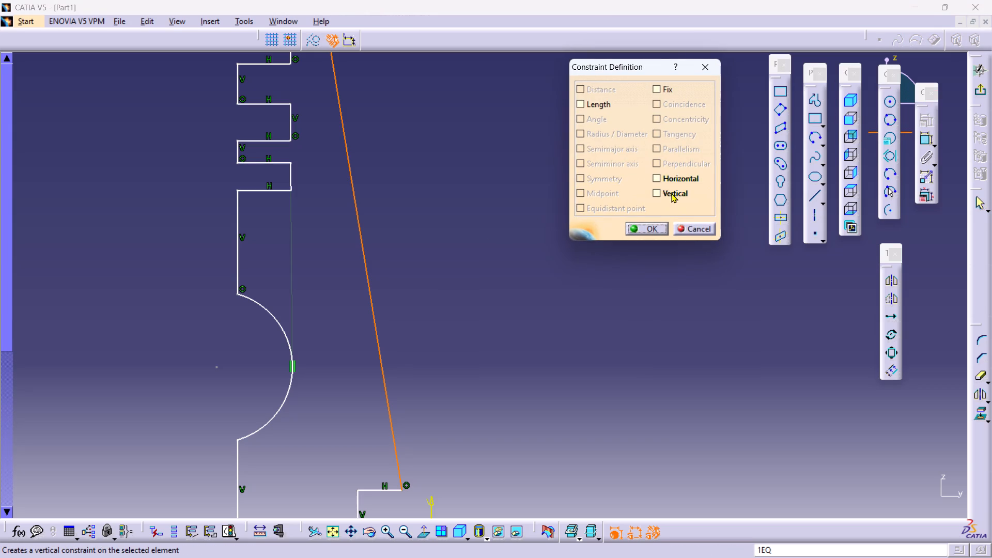
{"action": "left_click", "coordinate": [671, 193]}
{"action": "left_click", "coordinate": [639, 230]}
{"action": "left_click", "coordinate": [521, 244]}
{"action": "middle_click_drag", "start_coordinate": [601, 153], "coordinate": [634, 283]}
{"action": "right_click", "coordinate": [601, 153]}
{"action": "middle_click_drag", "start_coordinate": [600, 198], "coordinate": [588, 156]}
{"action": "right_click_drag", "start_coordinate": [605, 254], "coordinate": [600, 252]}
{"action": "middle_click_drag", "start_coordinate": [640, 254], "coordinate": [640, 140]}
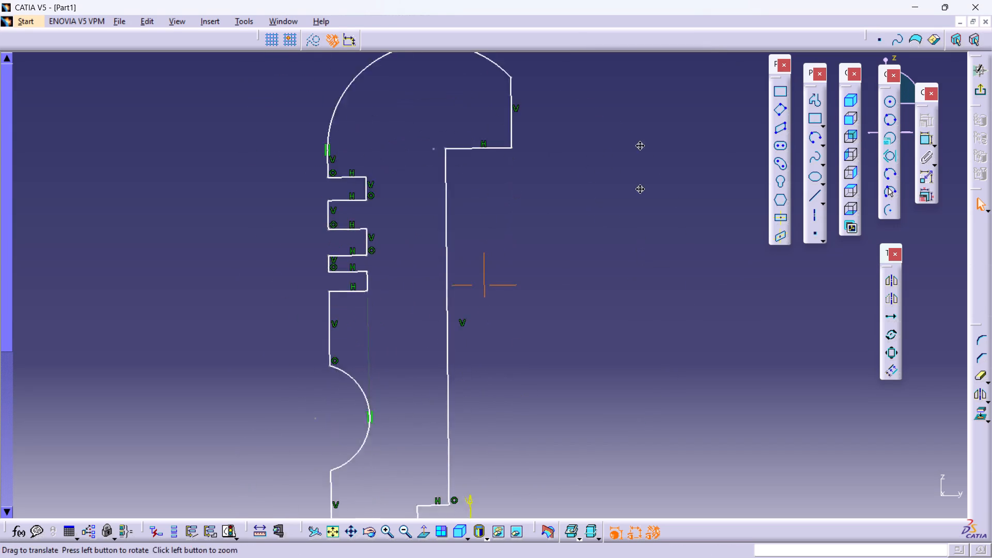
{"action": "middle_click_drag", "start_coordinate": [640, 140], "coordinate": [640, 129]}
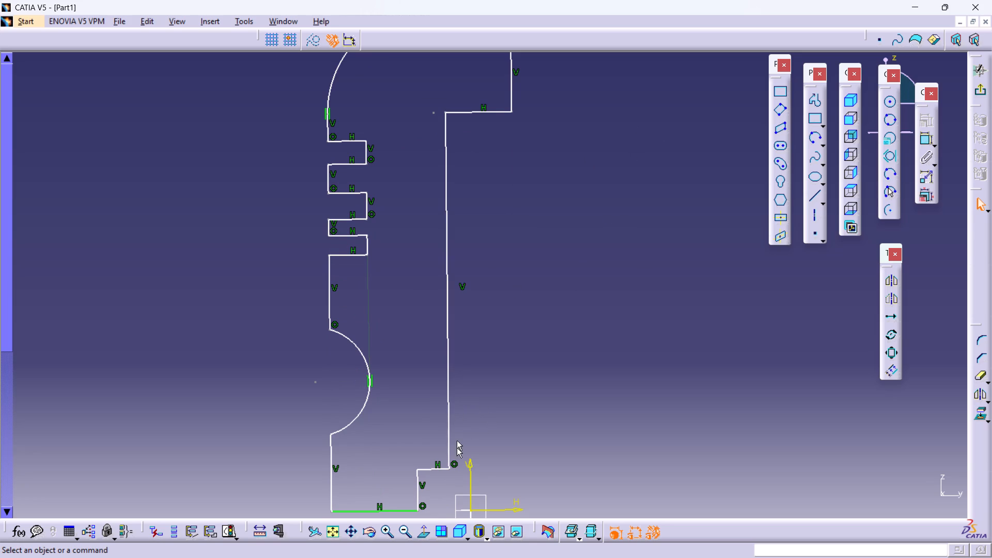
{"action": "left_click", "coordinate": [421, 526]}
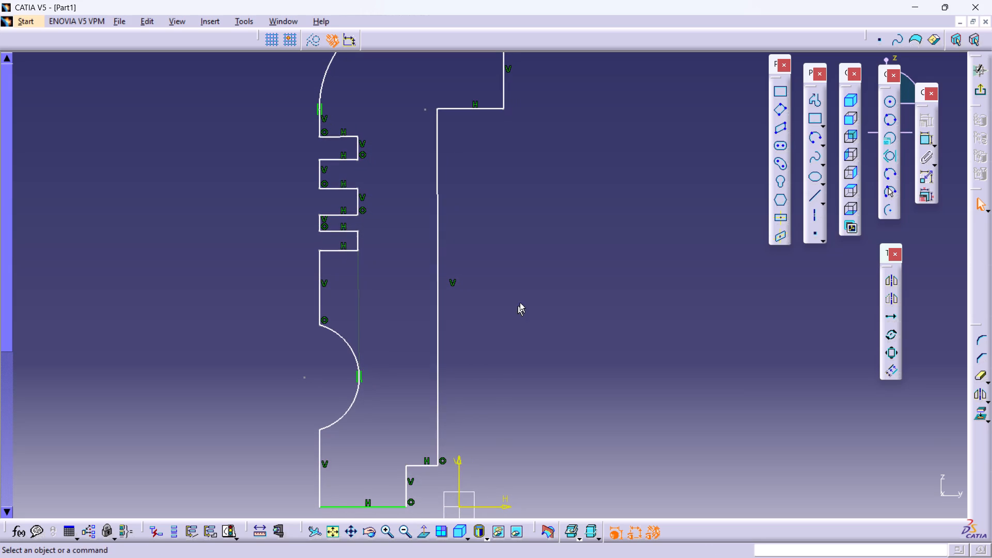
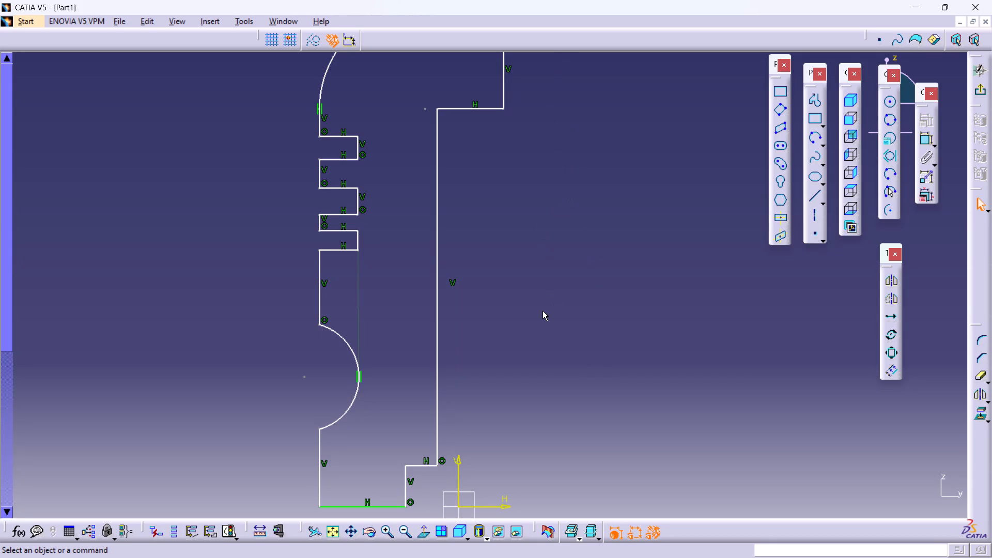
Constrain the horizontal distance between the profile's lowest outer vertical line and the vertical axis to 85 mm.
{"action": "middle_click_drag", "start_coordinate": [542, 311], "coordinate": [549, 194]}
{"action": "middle_click_drag", "start_coordinate": [571, 215], "coordinate": [571, 117]}
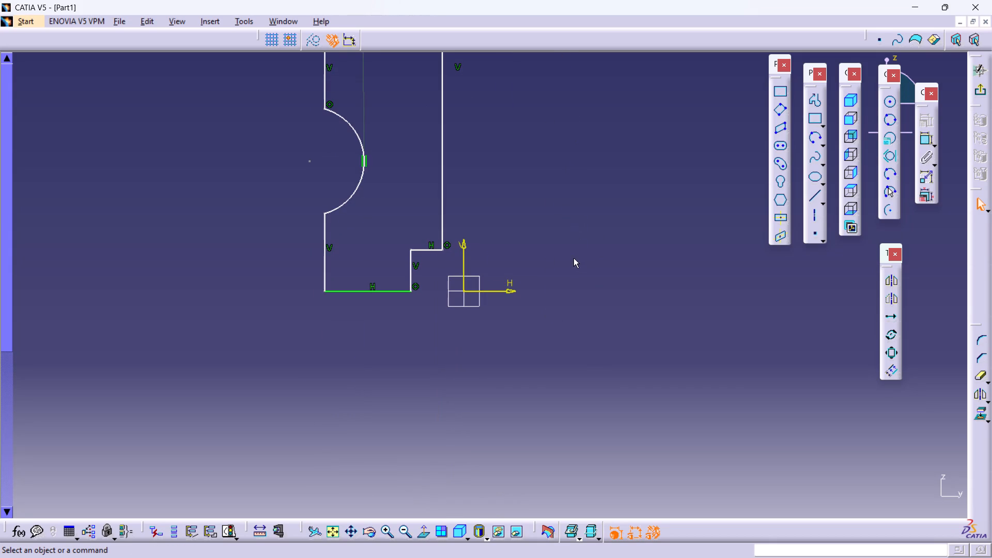
{"action": "middle_click_drag", "start_coordinate": [555, 176], "coordinate": [606, 238]}
{"action": "scroll", "coordinate": [603, 232], "scroll_direction": "up", "scroll_amount": 1}
{"action": "double_click", "coordinate": [600, 230]}
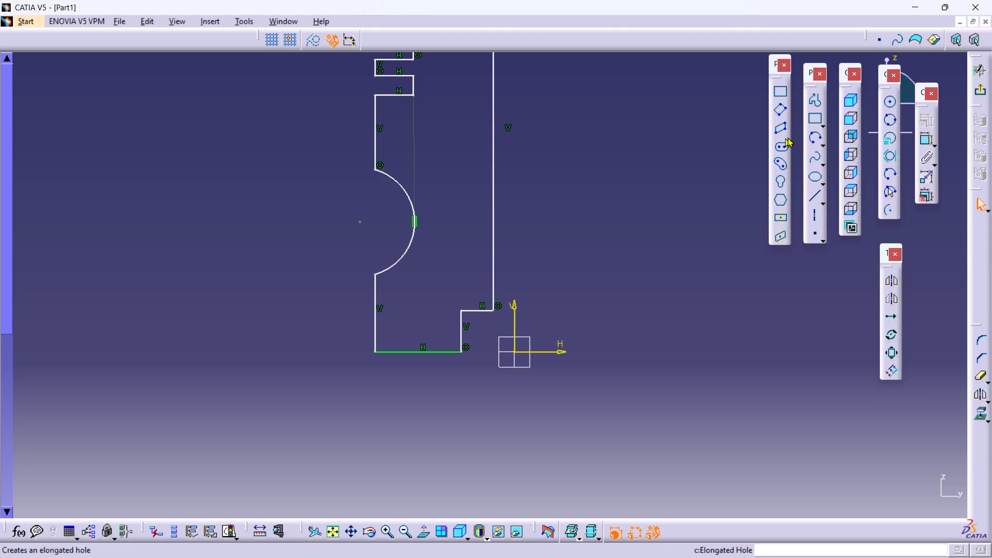
{"action": "double_click", "coordinate": [925, 142]}
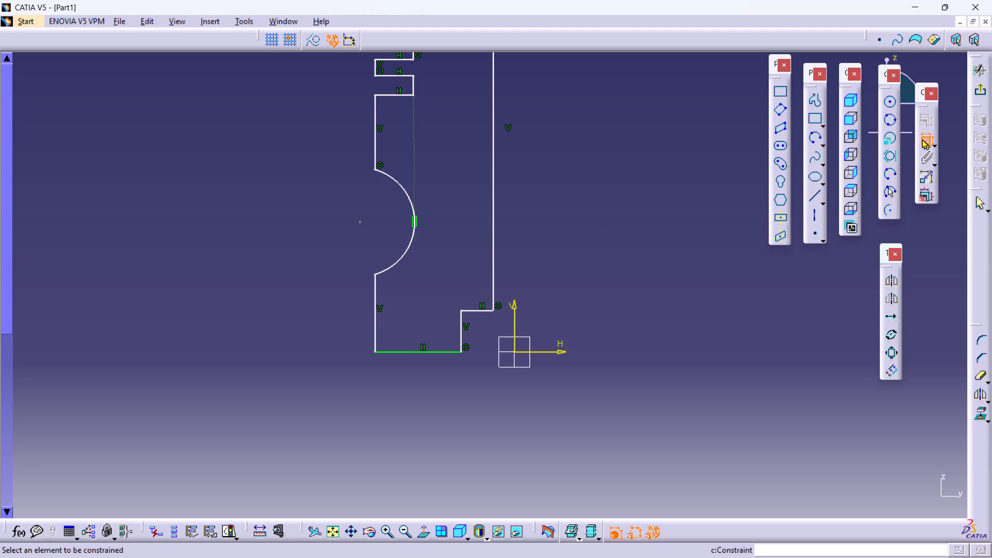
{"action": "left_click", "coordinate": [376, 324]}
{"action": "left_click", "coordinate": [516, 305]}
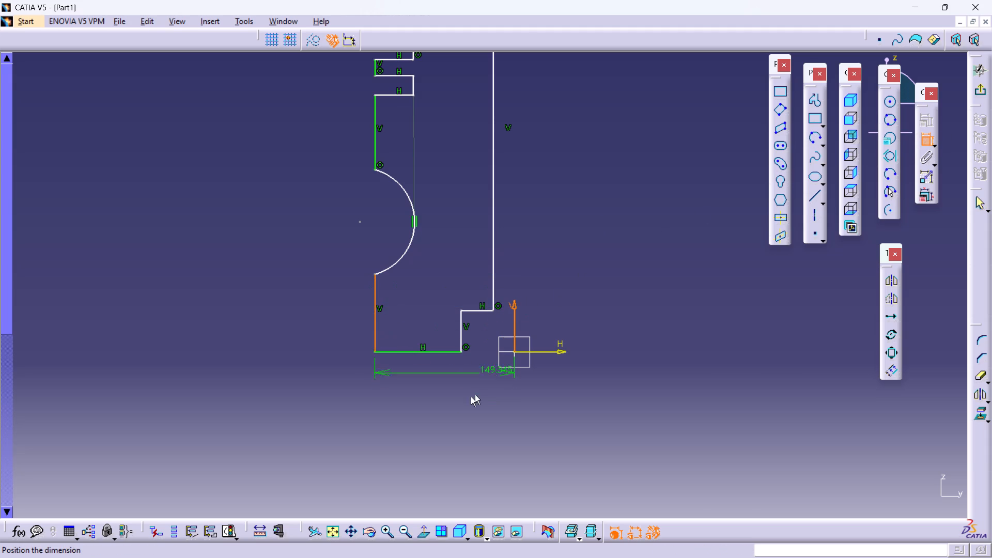
{"action": "triple_click", "coordinate": [435, 394]}
{"action": "triple_click", "coordinate": [436, 394]}
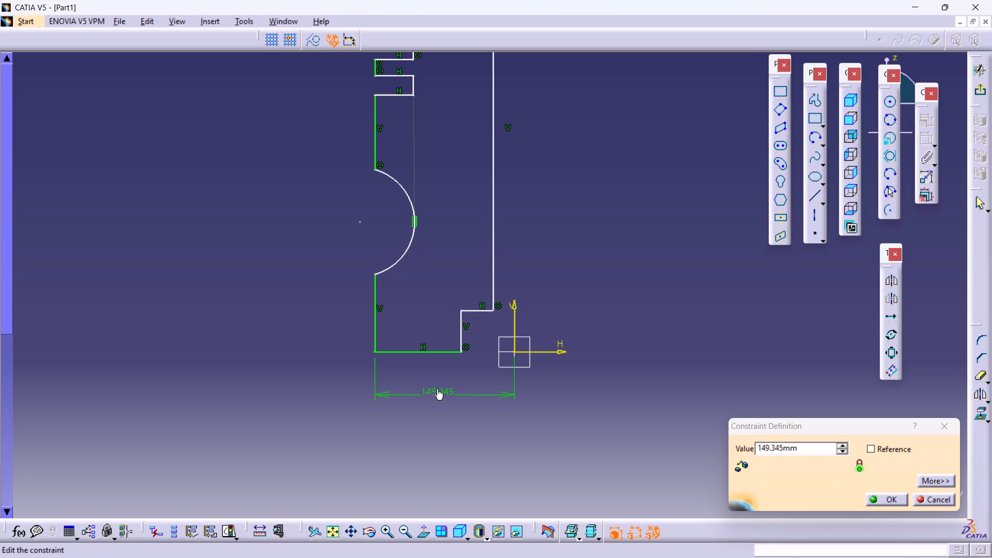
{"action": "type", "text": "85"}
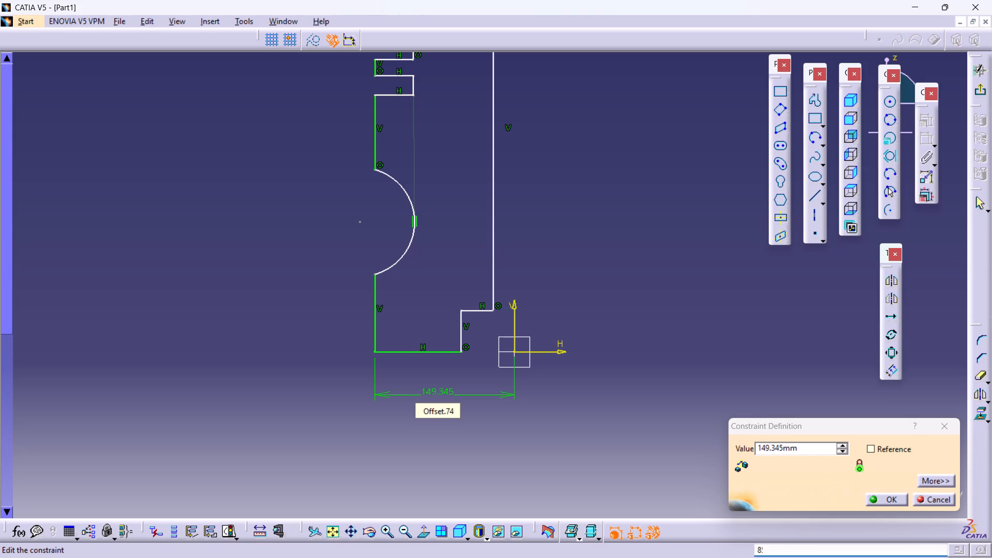
{"action": "key", "text": "Return"}
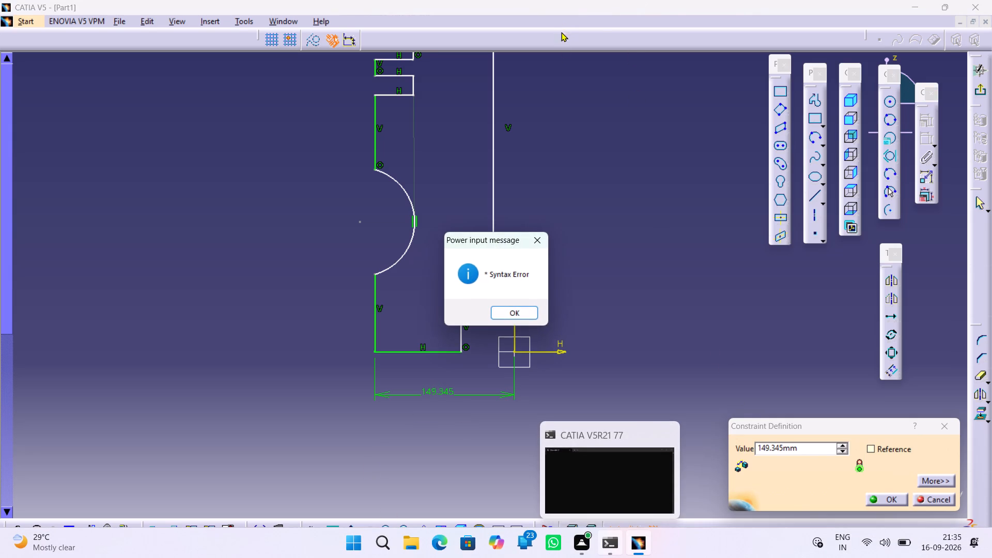
{"action": "left_click", "coordinate": [528, 315]}
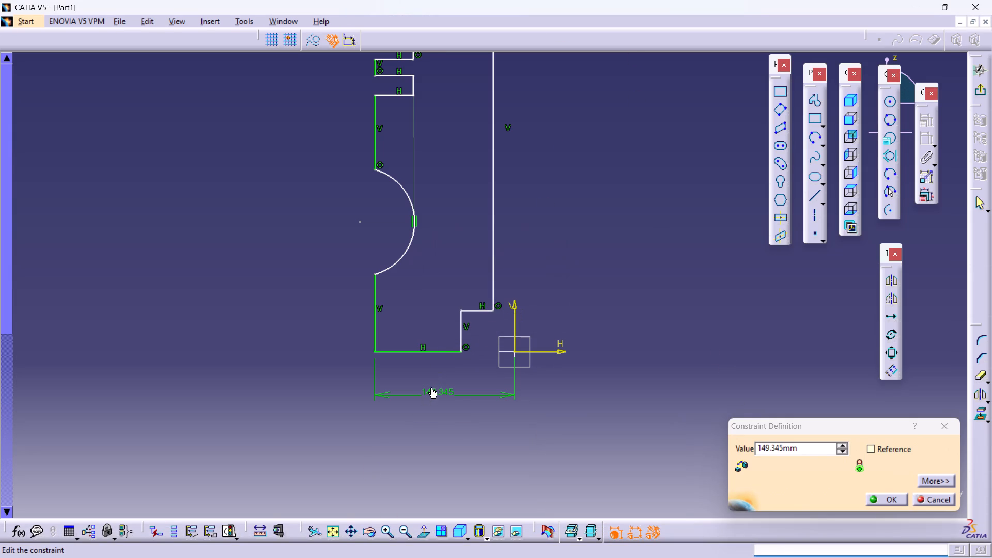
{"action": "double_click", "coordinate": [435, 389]}
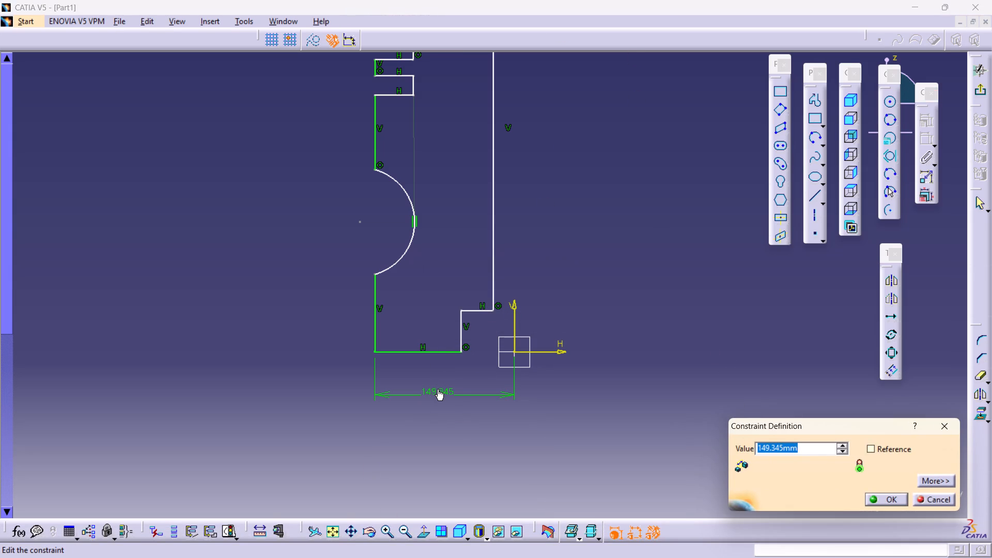
{"action": "type", "text": "85"}
{"action": "key", "text": "Return"}
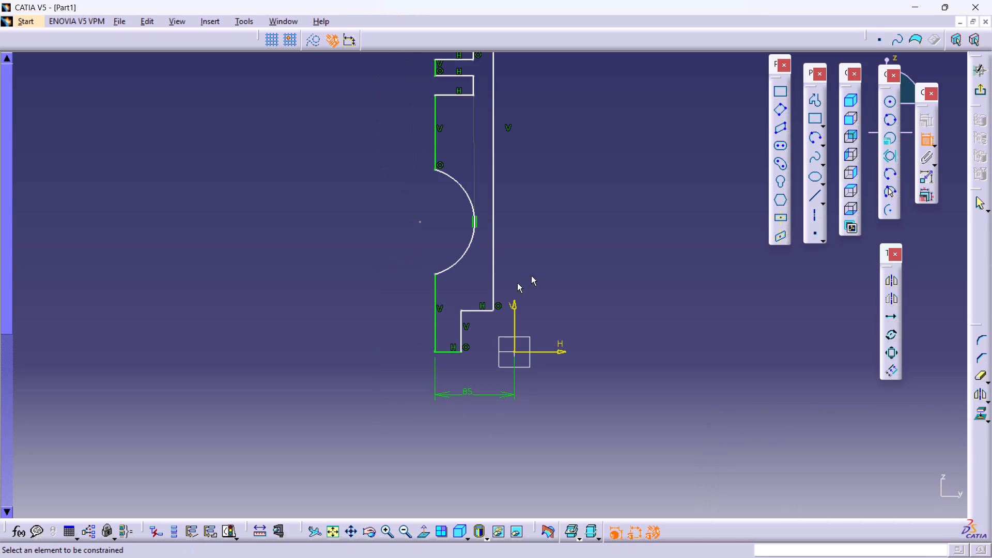
Dimension the vertical distance from the profile's bottom line to the lower end of the crown arc.
{"action": "middle_click_drag", "start_coordinate": [547, 257], "coordinate": [462, 263]}
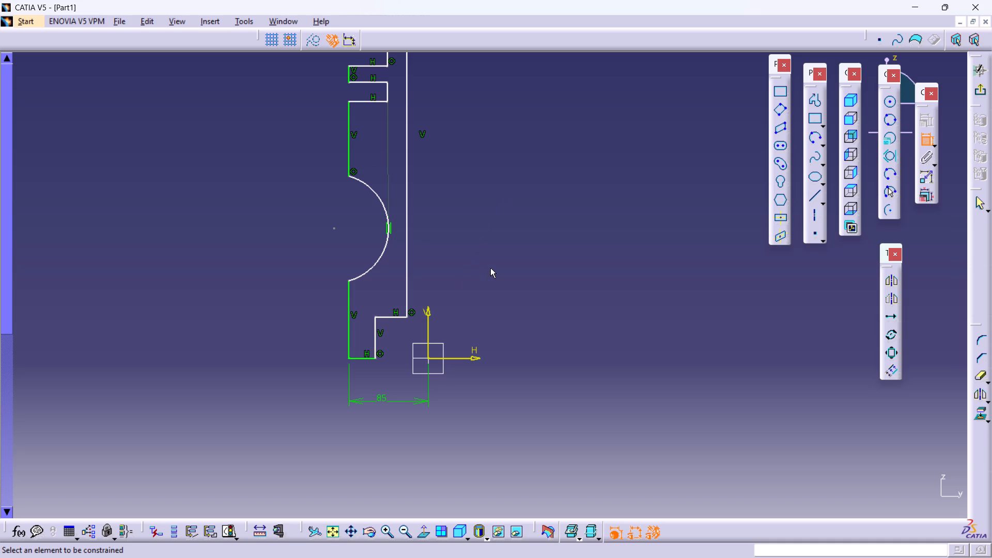
{"action": "left_click", "coordinate": [357, 359]}
{"action": "middle_click_drag", "start_coordinate": [438, 150], "coordinate": [458, 323]}
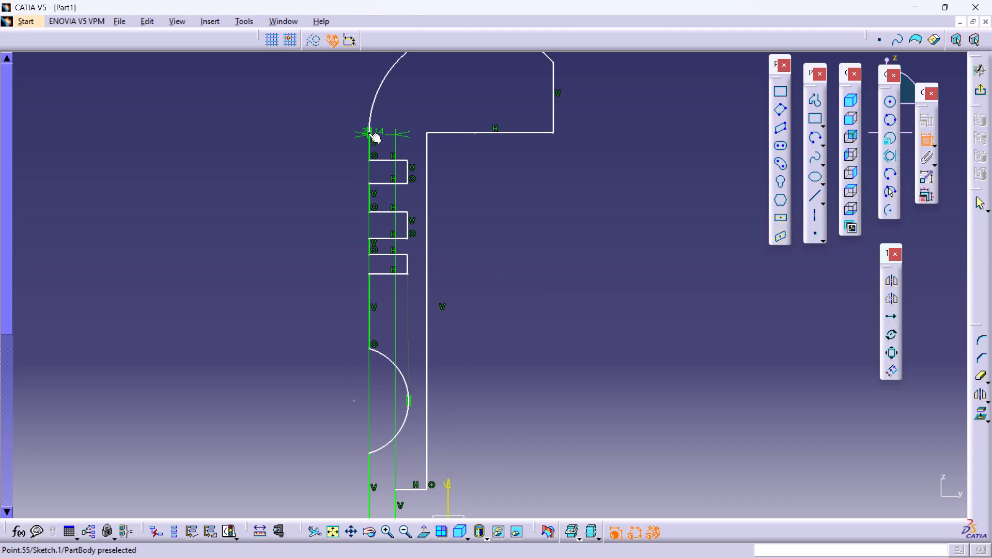
{"action": "left_click", "coordinate": [368, 132]}
{"action": "left_click", "coordinate": [271, 239]}
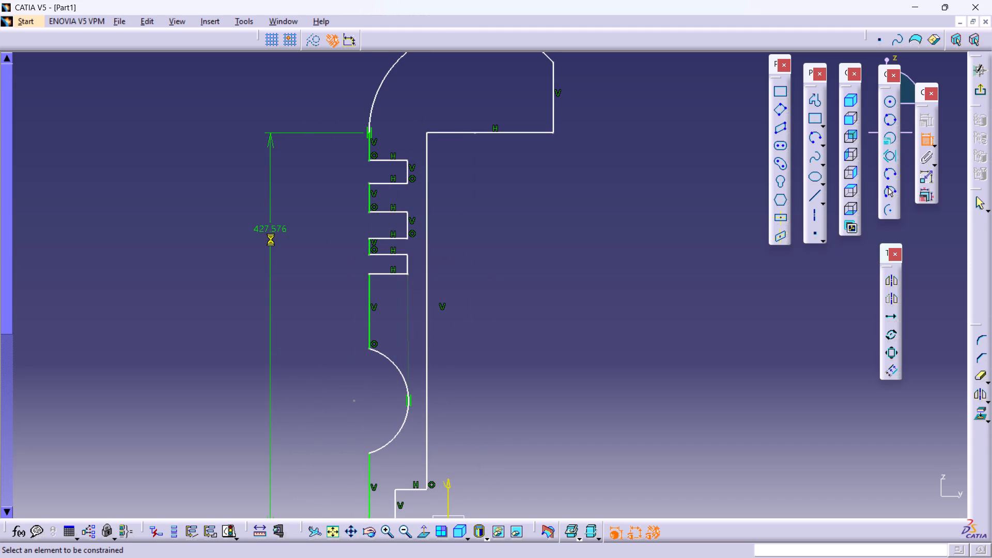
{"action": "double_click", "coordinate": [280, 229]}
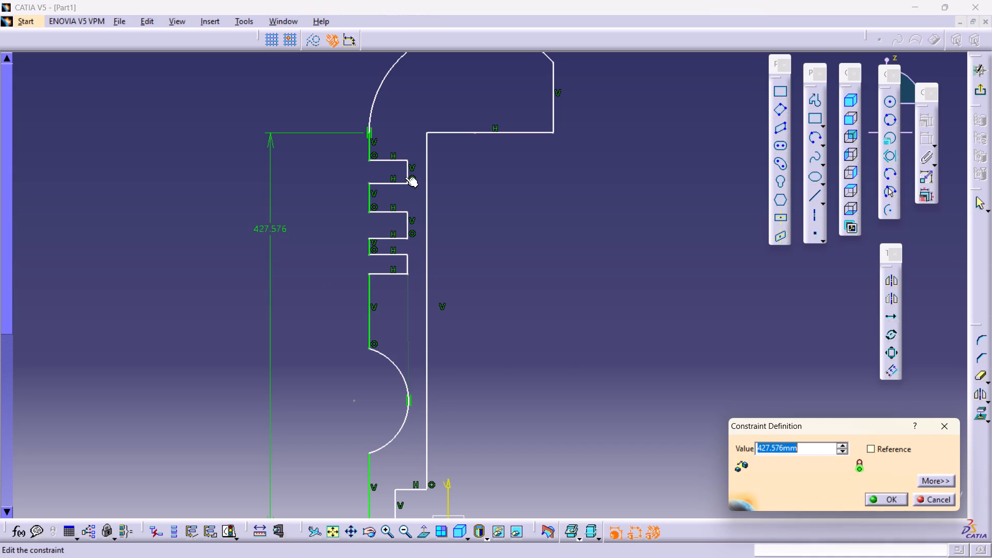
{"action": "middle_click", "coordinate": [442, 218]}
{"action": "middle_click_drag", "start_coordinate": [489, 353], "coordinate": [468, 192]}
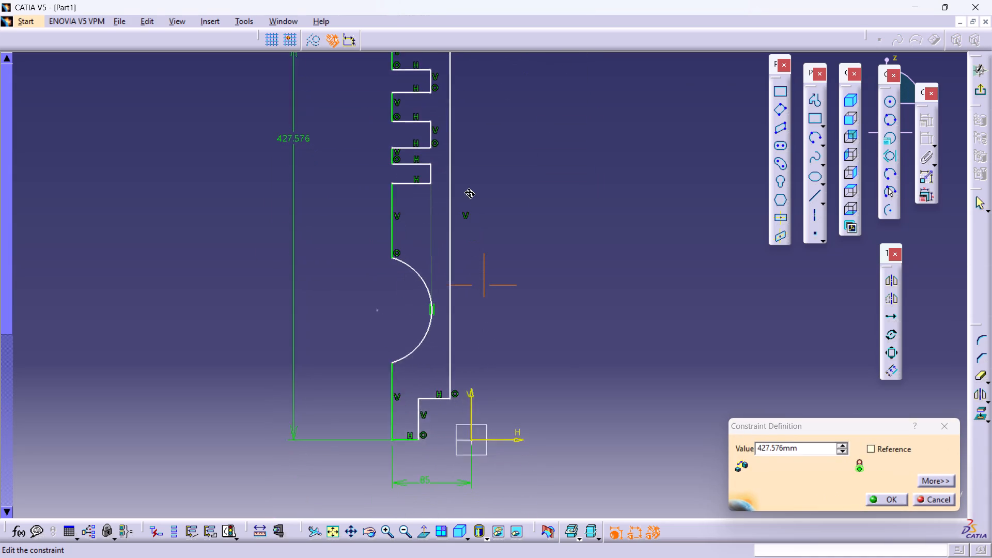
{"action": "middle_click_drag", "start_coordinate": [468, 192], "coordinate": [467, 181]}
{"action": "left_click", "coordinate": [937, 425]}
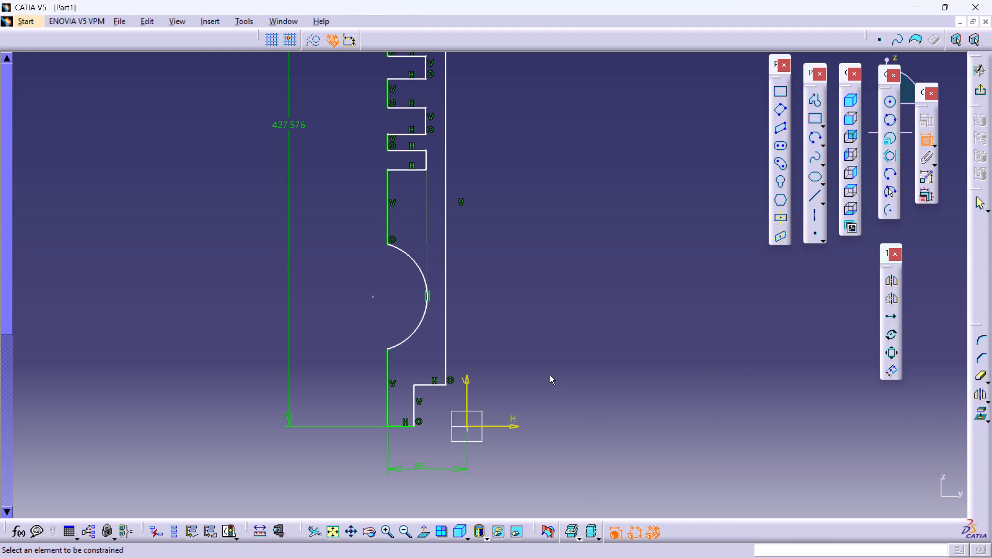
Dimension the short outer vertical line below the recess arc and set its length to 22 mm.
{"action": "left_click", "coordinate": [387, 401]}
{"action": "left_click", "coordinate": [350, 386]}
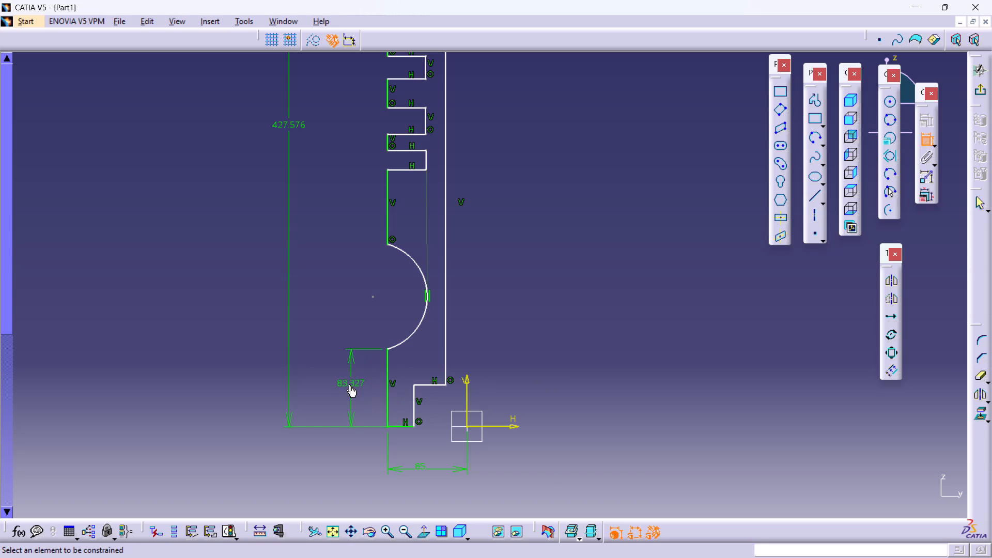
{"action": "double_click", "coordinate": [350, 386]}
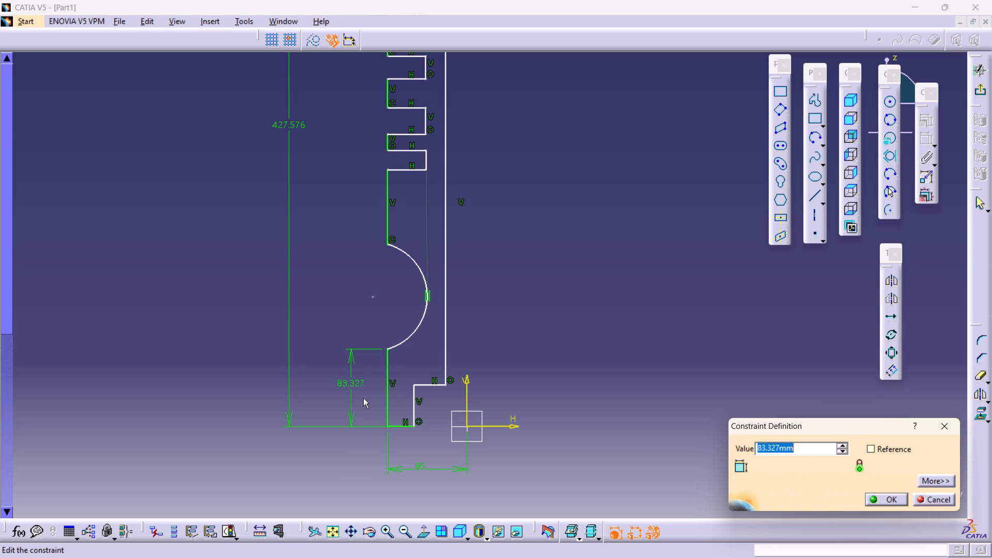
{"action": "type", "text": "22"}
{"action": "key", "text": "Return"}
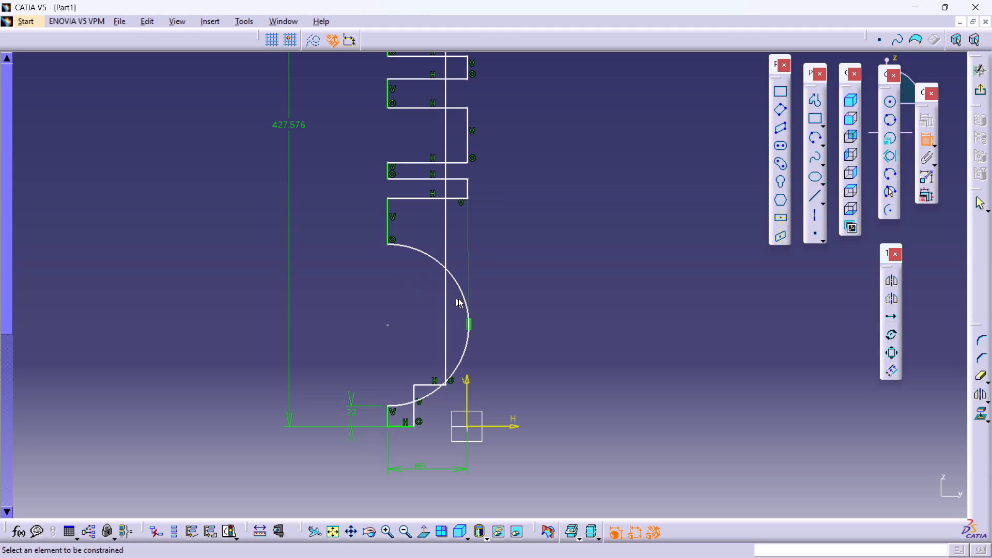
{"action": "key", "text": "Escape"}
{"action": "key", "text": "Escape"}
{"action": "key", "text": "Escape"}
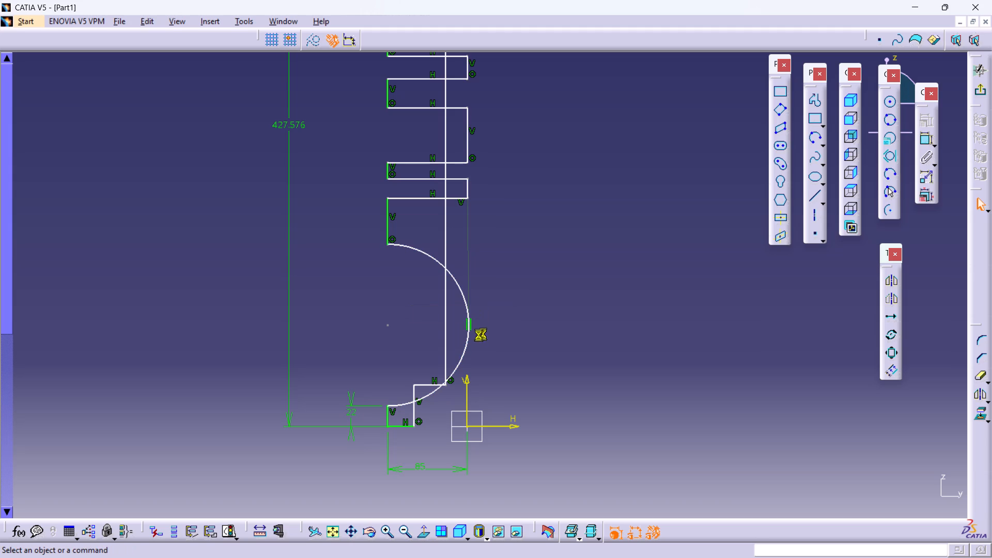
{"action": "key", "text": "Escape"}
{"action": "key", "text": "Escape"}
{"action": "key", "text": "Escape"}
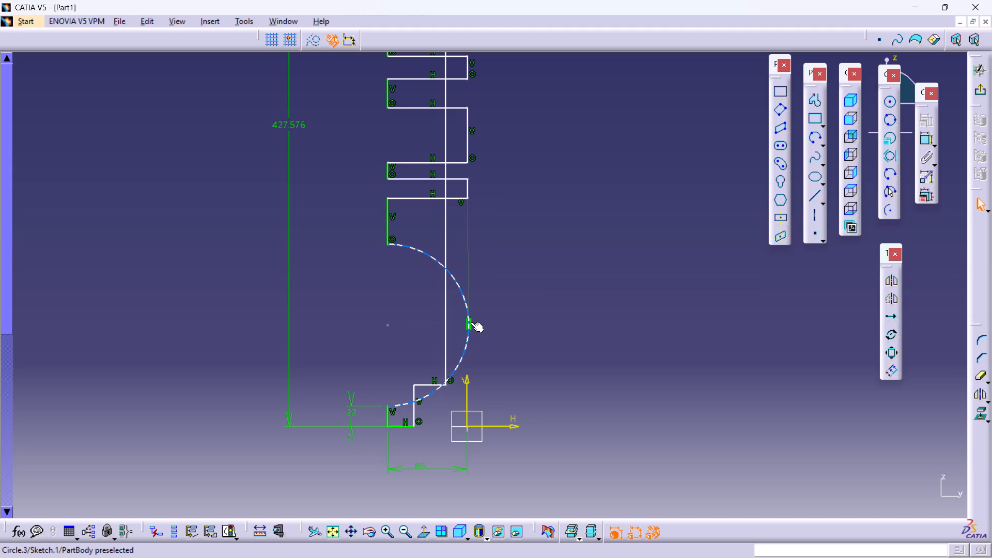
Delete the tangency constraint on the recess arc in the lower outer side of the profile.
{"action": "left_click", "coordinate": [472, 323]}
{"action": "double_click", "coordinate": [500, 322]}
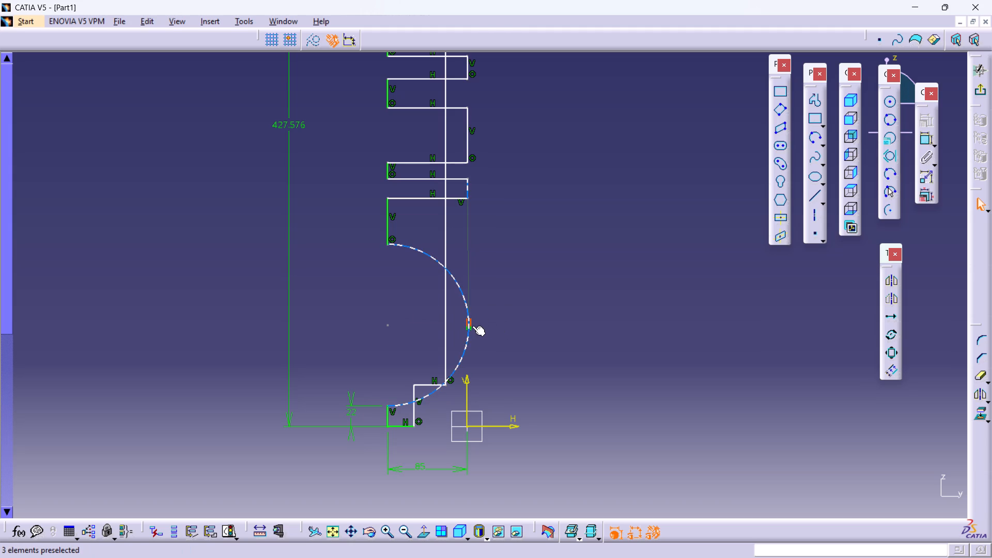
{"action": "left_click", "coordinate": [472, 325]}
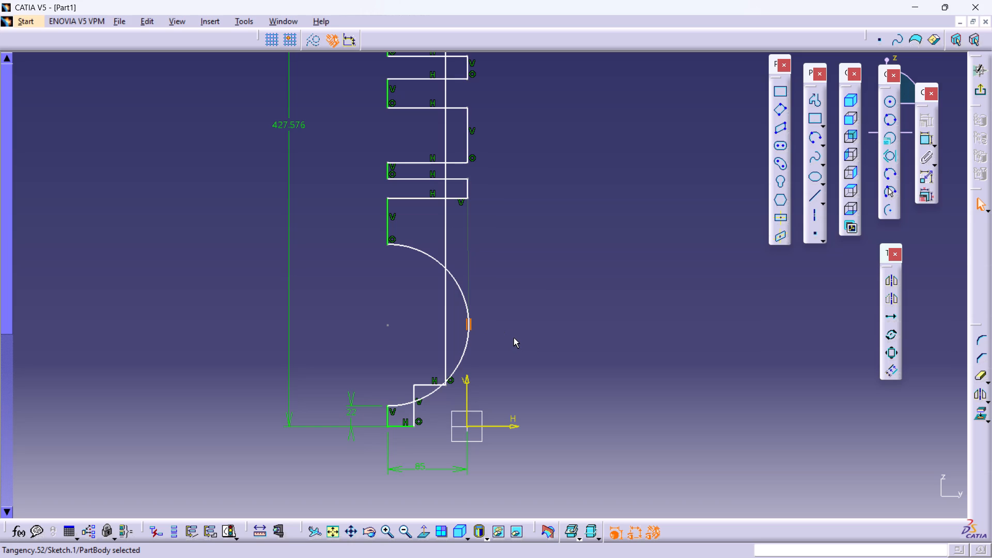
{"action": "key", "text": "Delete"}
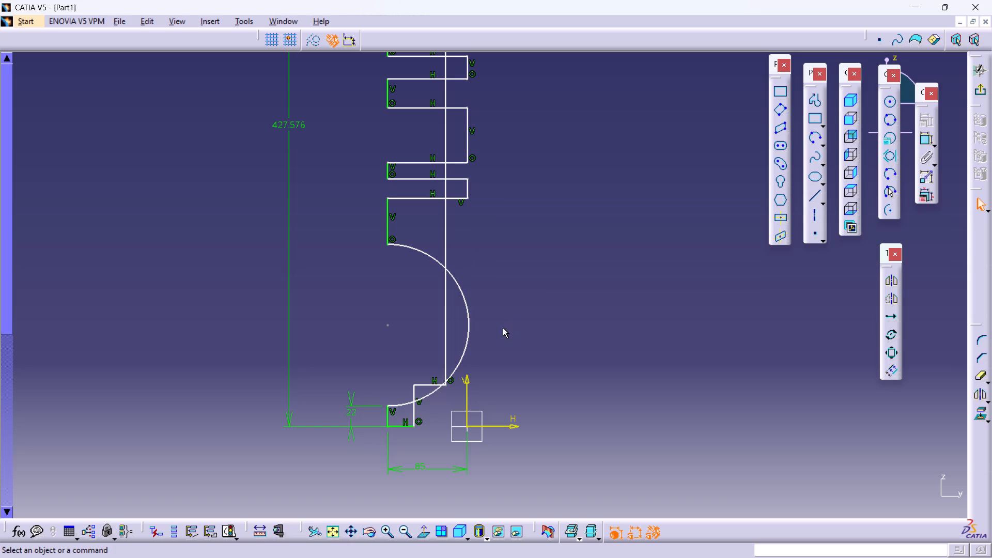
Reshape the recess arc into a shallower curve of about 187 mm radius by moving its centre outward from the profile.
{"action": "left_click_drag", "start_coordinate": [471, 321], "coordinate": [460, 319]}
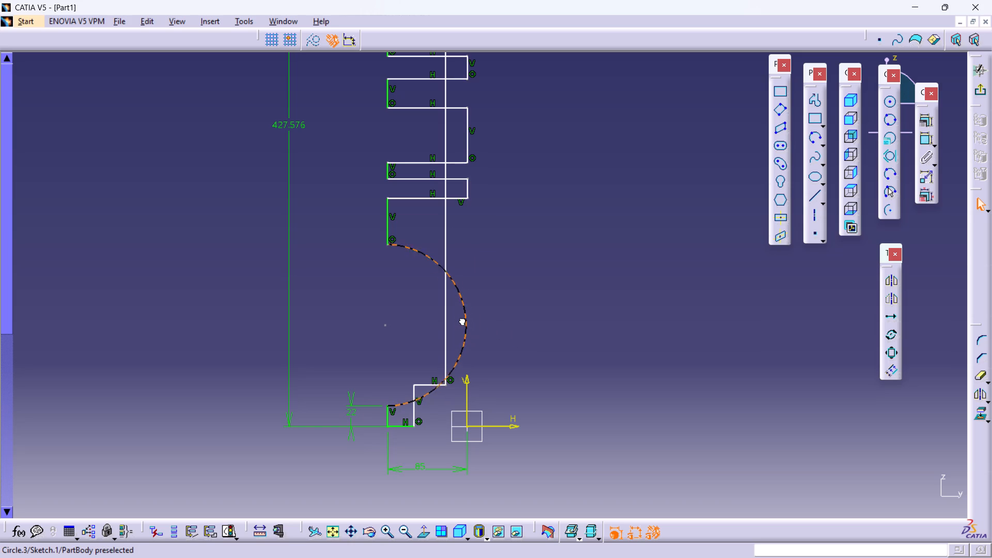
{"action": "left_click_drag", "start_coordinate": [460, 319], "coordinate": [475, 309]}
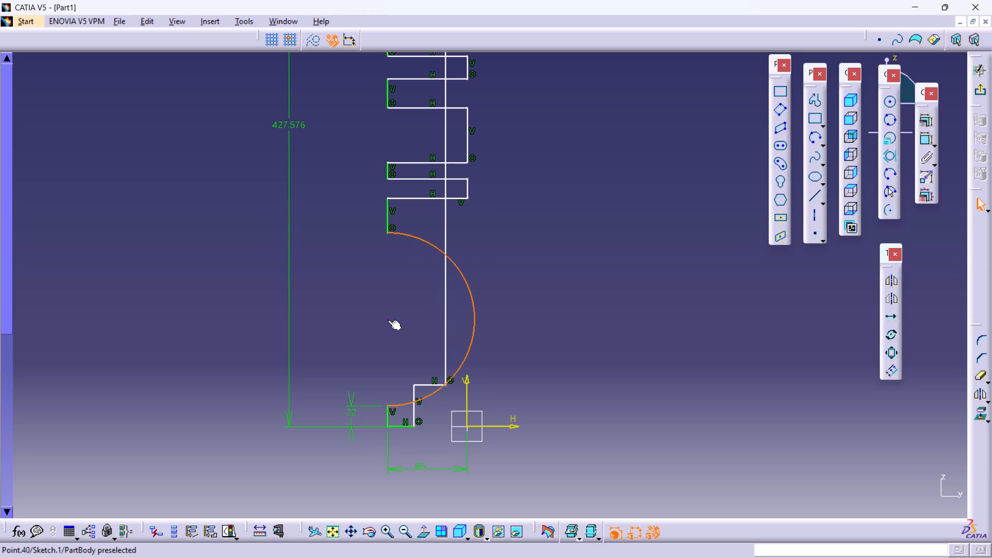
{"action": "left_click_drag", "start_coordinate": [388, 320], "coordinate": [175, 316]}
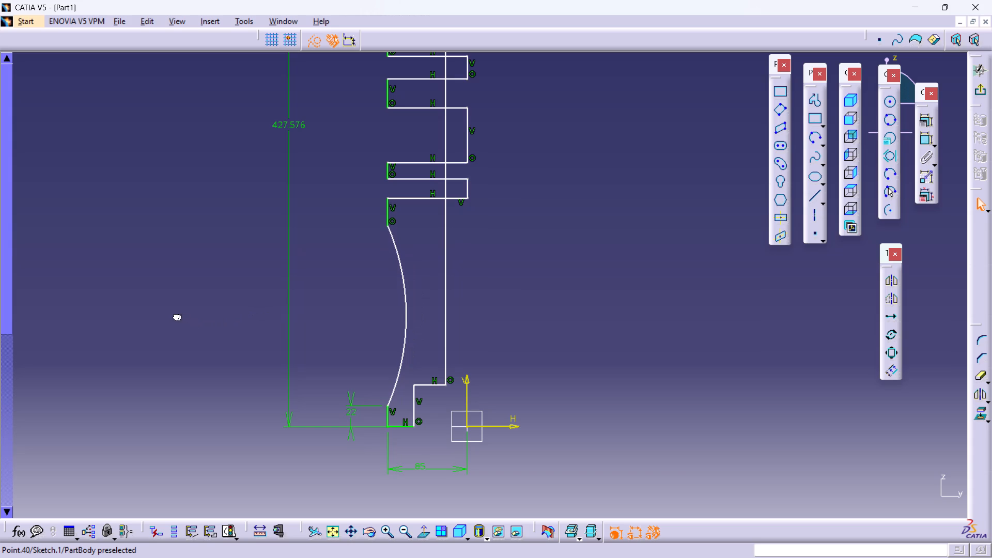
{"action": "left_click_drag", "start_coordinate": [175, 316], "coordinate": [224, 355]}
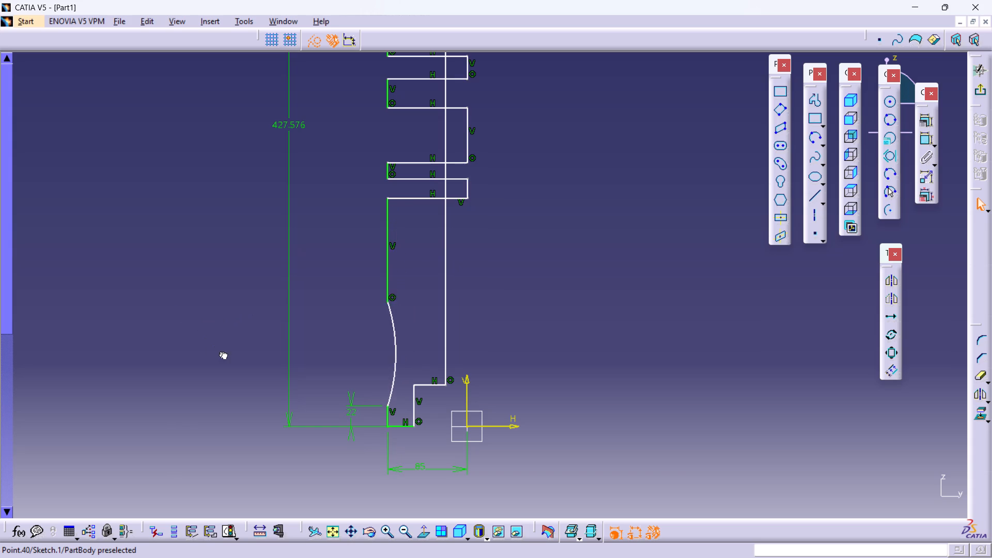
{"action": "left_click_drag", "start_coordinate": [224, 355], "coordinate": [233, 328]}
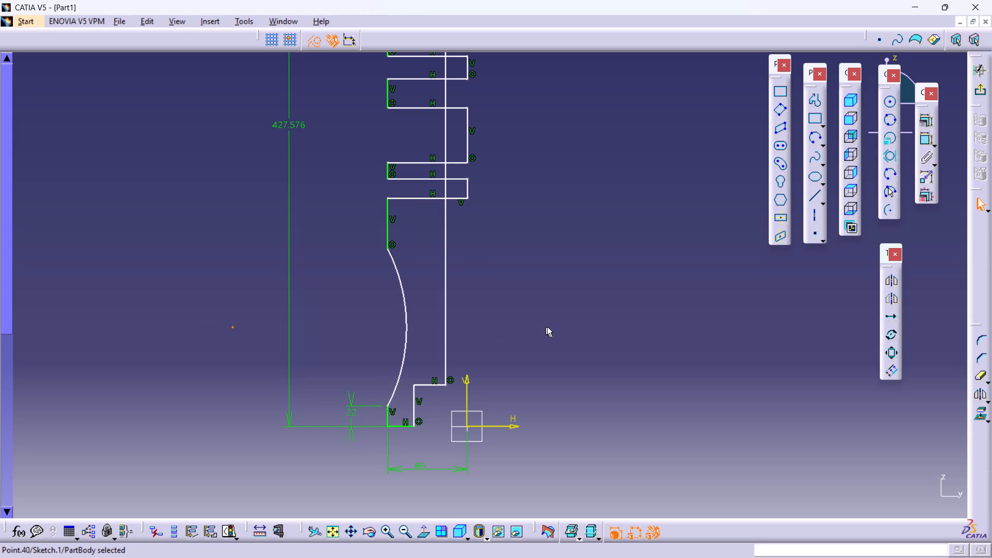
{"action": "double_click", "coordinate": [555, 320]}
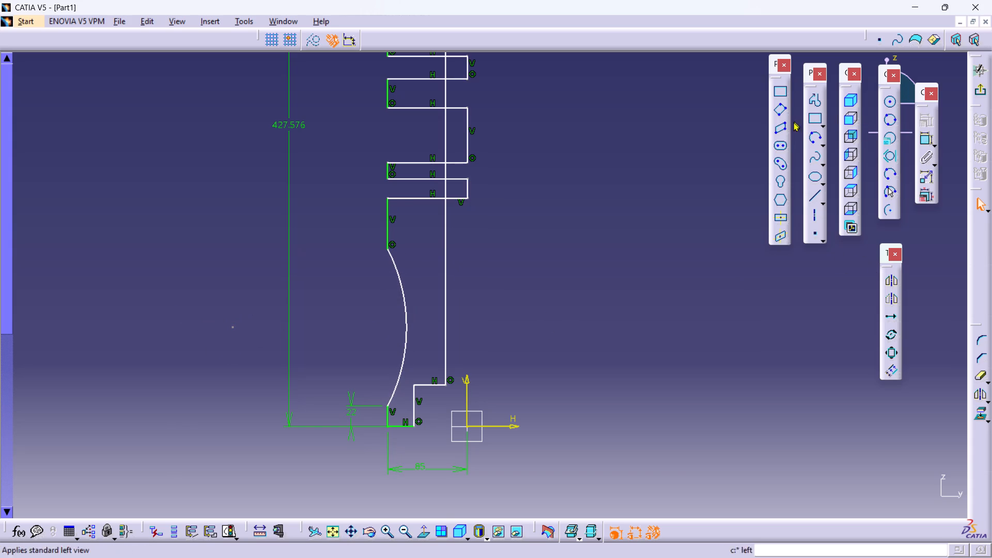
Add a radius dimension to the shallow recess arc and set it to 200 mm.
{"action": "double_click", "coordinate": [924, 136]}
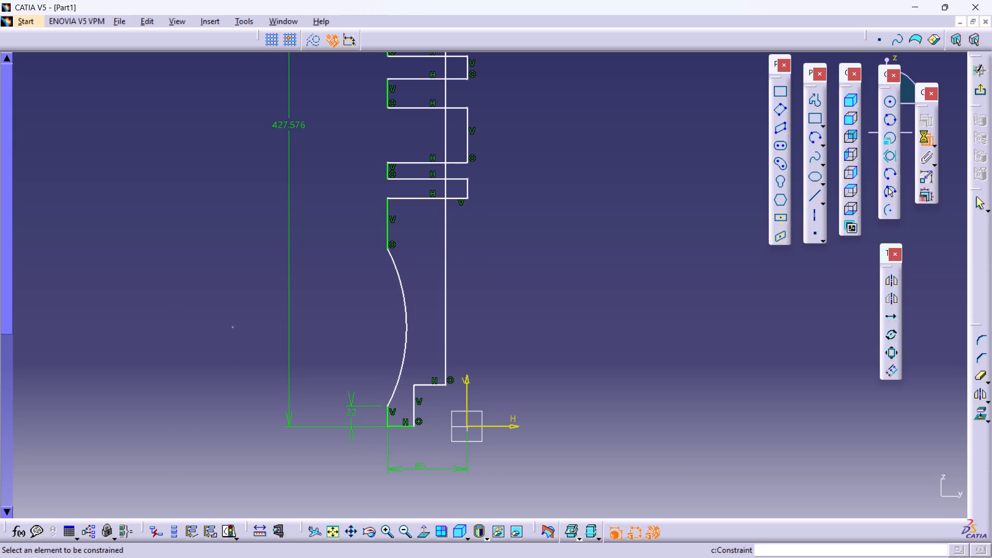
{"action": "left_click", "coordinate": [404, 309]}
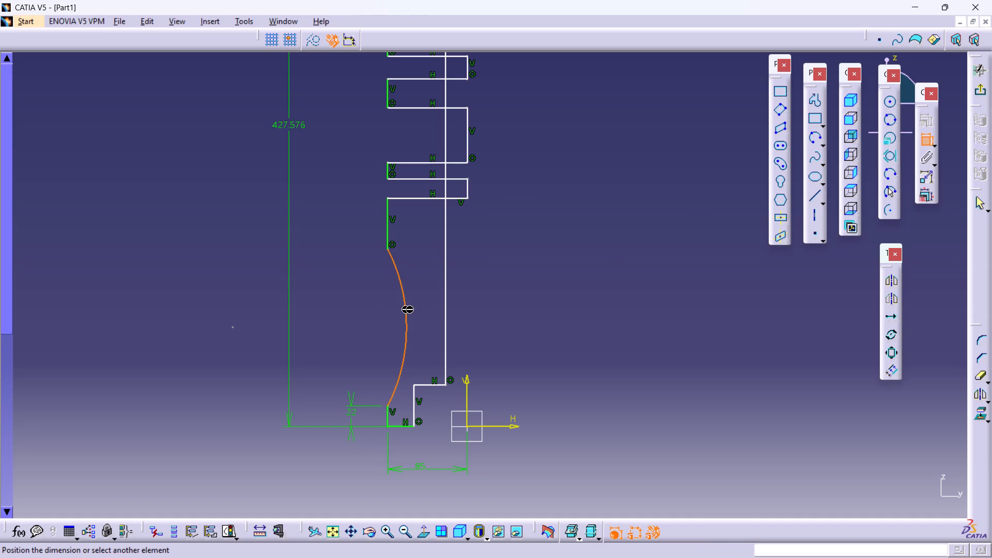
{"action": "left_click", "coordinate": [482, 272]}
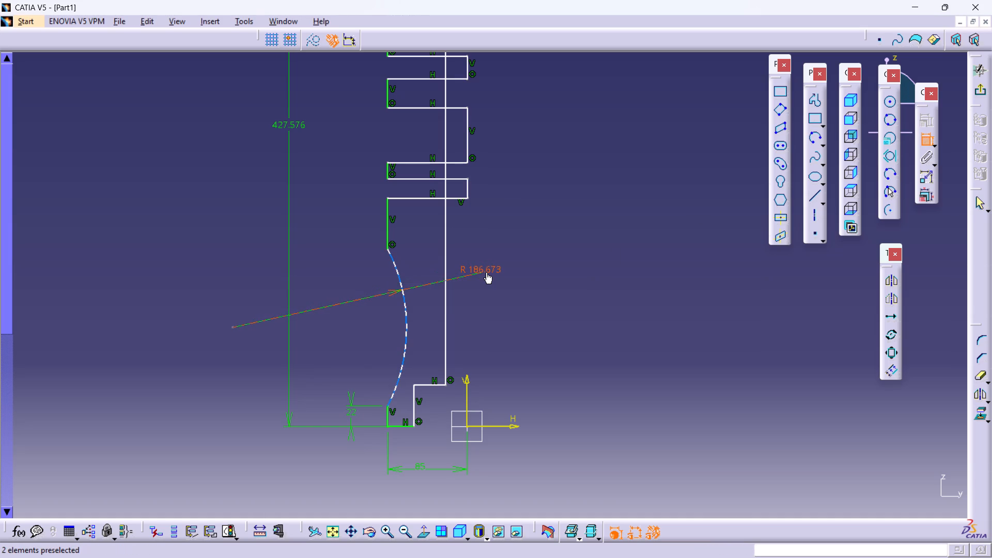
{"action": "double_click", "coordinate": [486, 272]}
{"action": "double_click", "coordinate": [490, 270]}
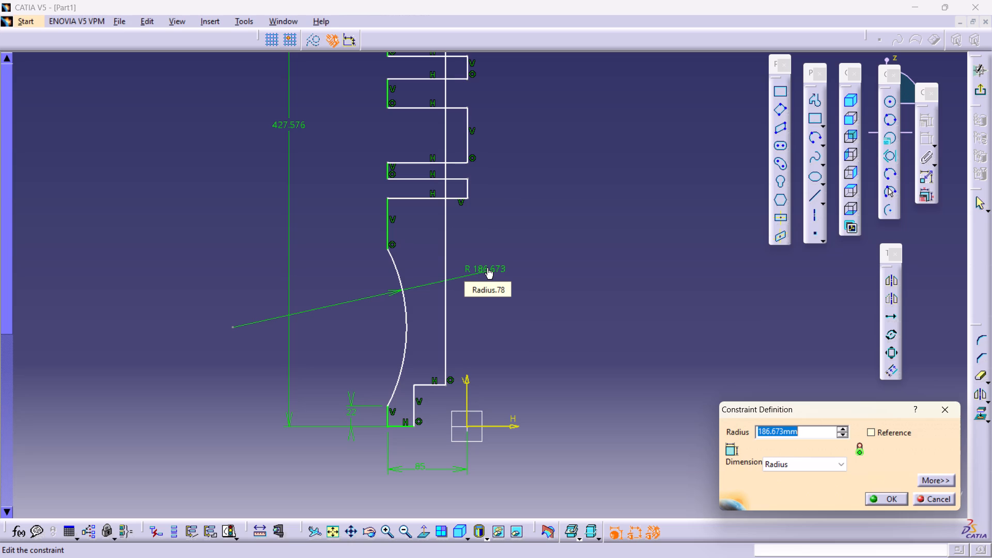
{"action": "type", "text": "200"}
{"action": "key", "text": "Return"}
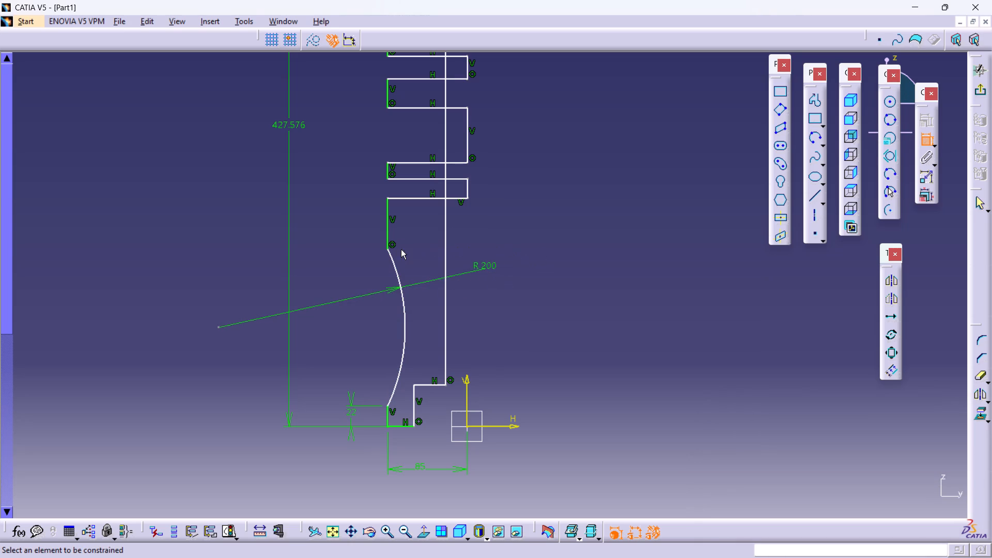
Dimension the height of the recess arc's centre above the profile's bottom edge and set it to 29 mm.
{"action": "middle_click_drag", "start_coordinate": [515, 340], "coordinate": [511, 314]}
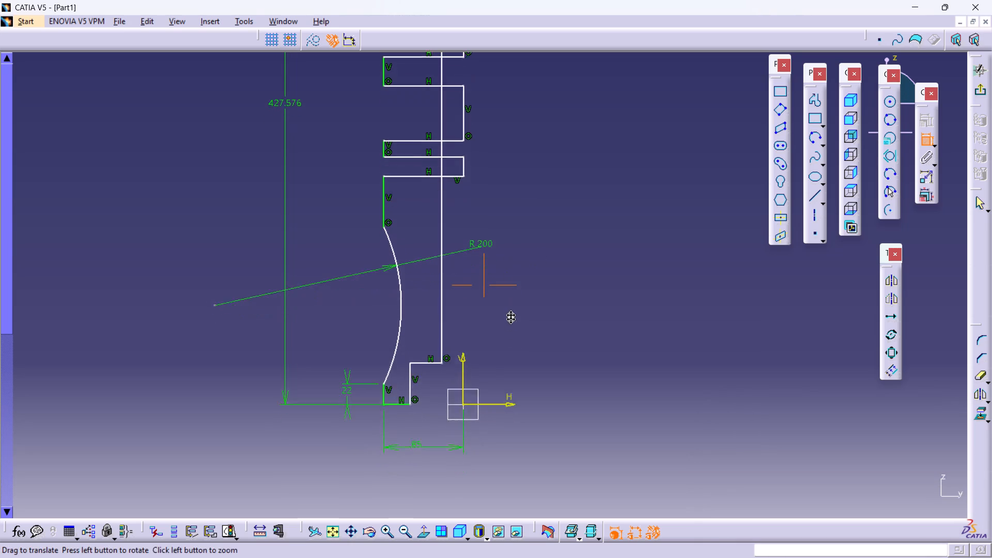
{"action": "middle_click_drag", "start_coordinate": [511, 314], "coordinate": [565, 346]}
{"action": "right_click", "coordinate": [506, 286]}
{"action": "middle_click_drag", "start_coordinate": [561, 306], "coordinate": [527, 309]}
{"action": "right_click_drag", "start_coordinate": [538, 338], "coordinate": [529, 326]}
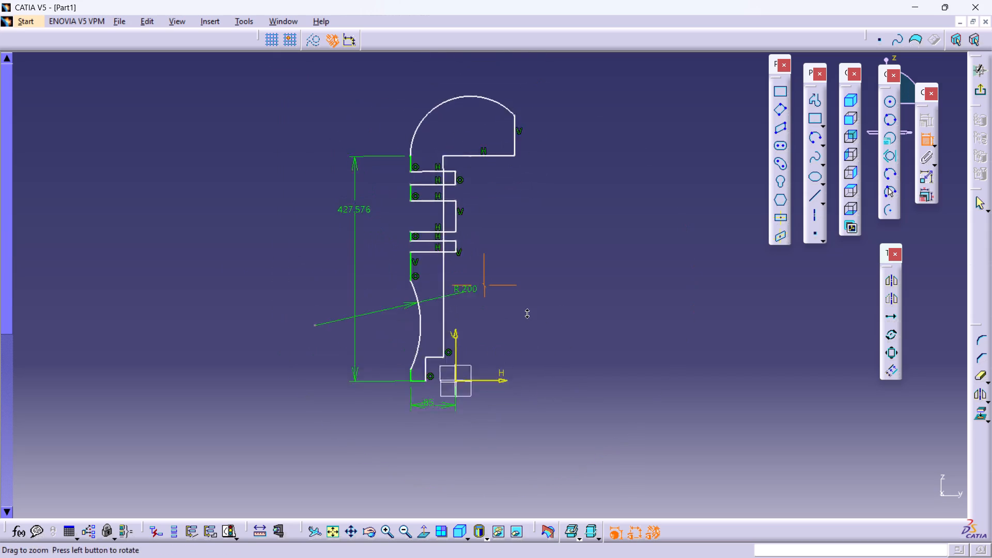
{"action": "middle_click_drag", "start_coordinate": [527, 309], "coordinate": [527, 266]}
{"action": "left_click", "coordinate": [417, 526]}
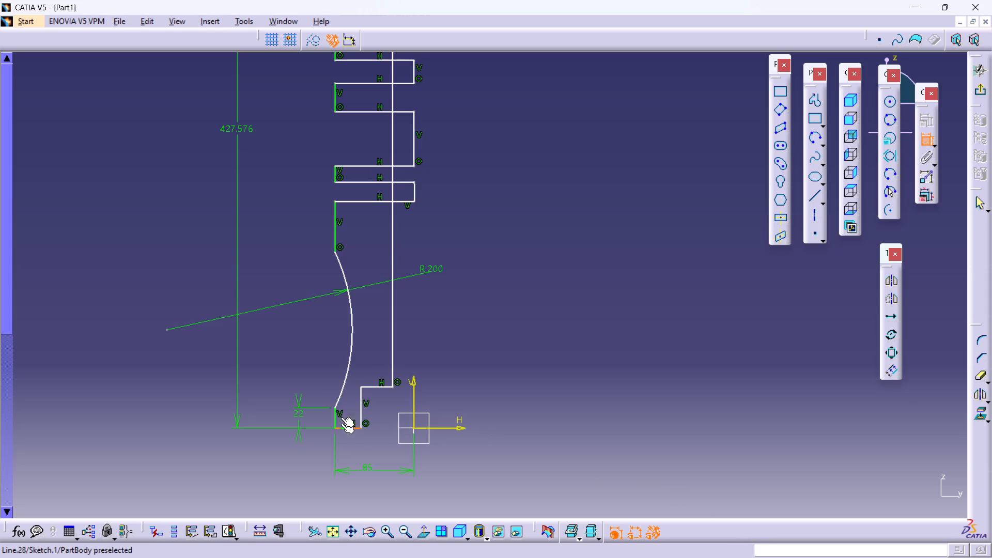
{"action": "left_click", "coordinate": [347, 428]}
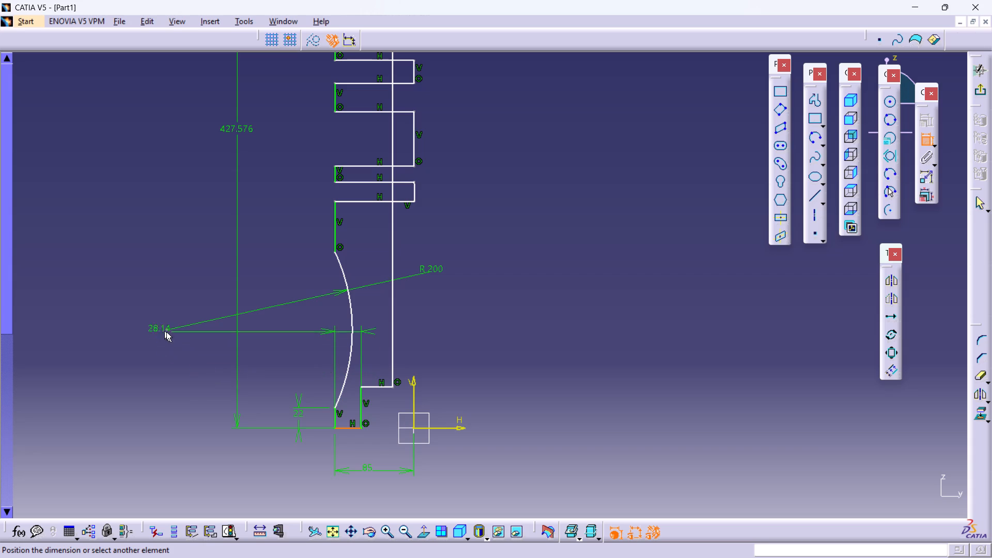
{"action": "left_click", "coordinate": [165, 328]}
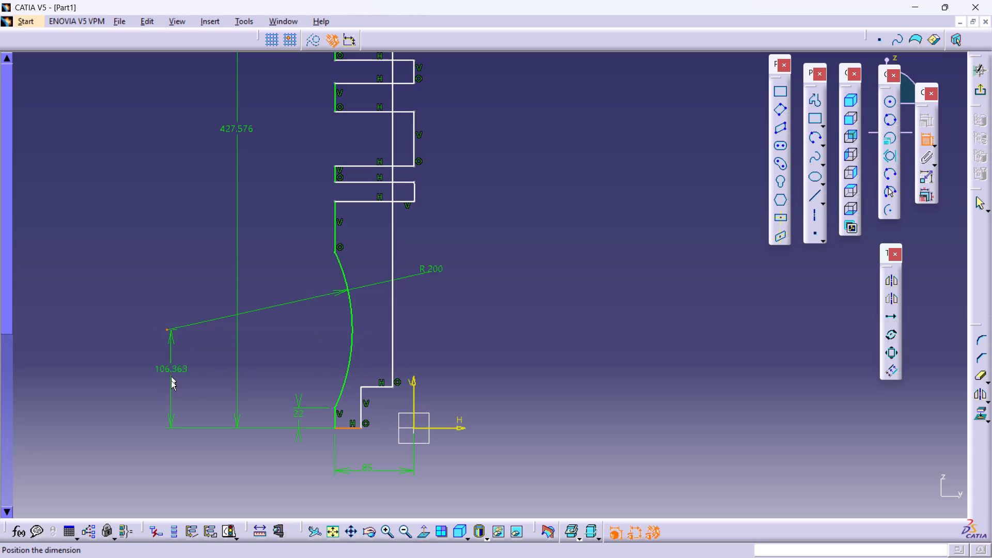
{"action": "left_click", "coordinate": [171, 381]}
{"action": "double_click", "coordinate": [175, 379]}
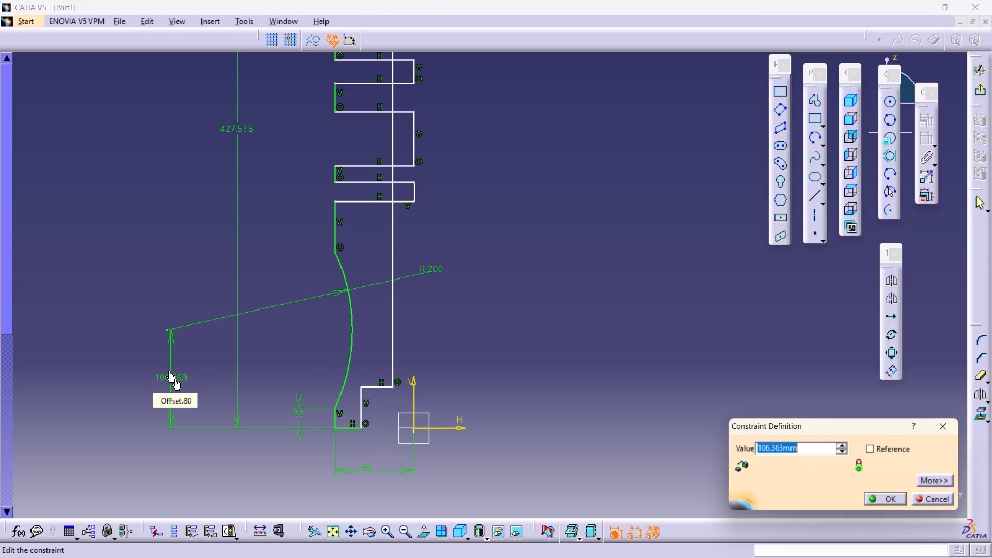
{"action": "type", "text": "29"}
{"action": "key", "text": "Return"}
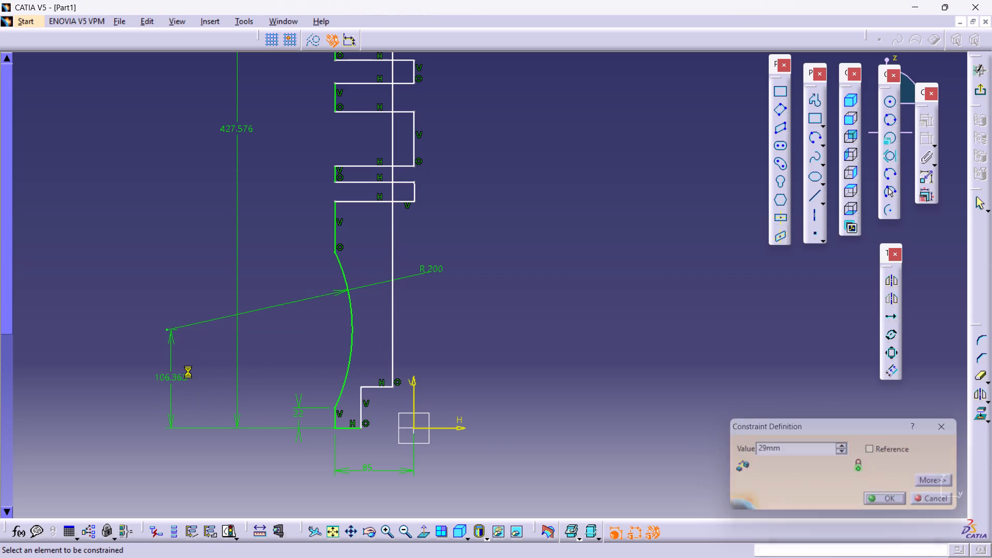
Dimension the outer vertical line above the recess arc, set its length to 10 mm, and end the constraint command.
{"action": "middle_click_drag", "start_coordinate": [359, 390], "coordinate": [365, 381]}
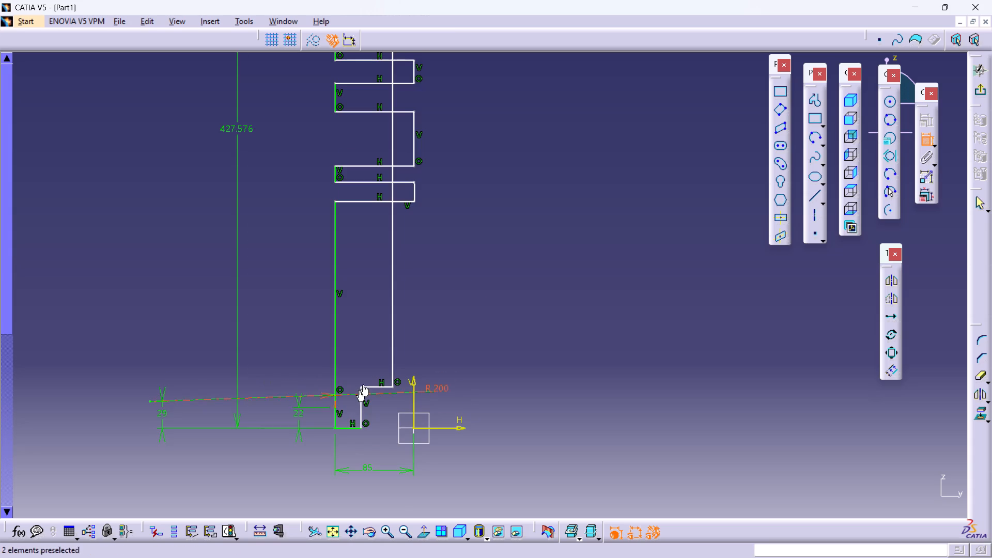
{"action": "middle_click_drag", "start_coordinate": [365, 381], "coordinate": [387, 336]}
{"action": "middle_click_drag", "start_coordinate": [387, 336], "coordinate": [382, 207]}
{"action": "right_click", "coordinate": [387, 336]}
{"action": "middle_click_drag", "start_coordinate": [357, 323], "coordinate": [474, 268]}
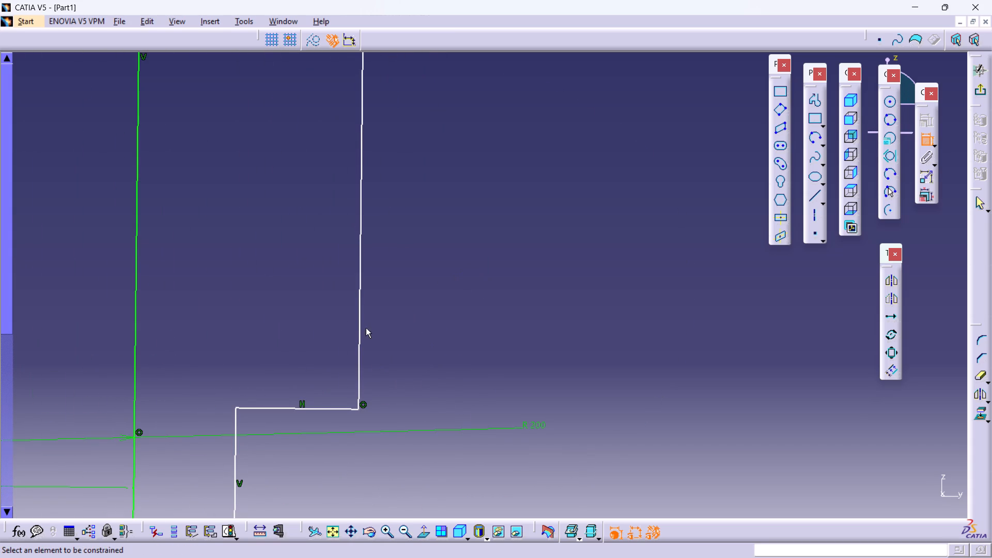
{"action": "middle_click_drag", "start_coordinate": [333, 330], "coordinate": [435, 329]}
{"action": "right_click", "coordinate": [414, 263]}
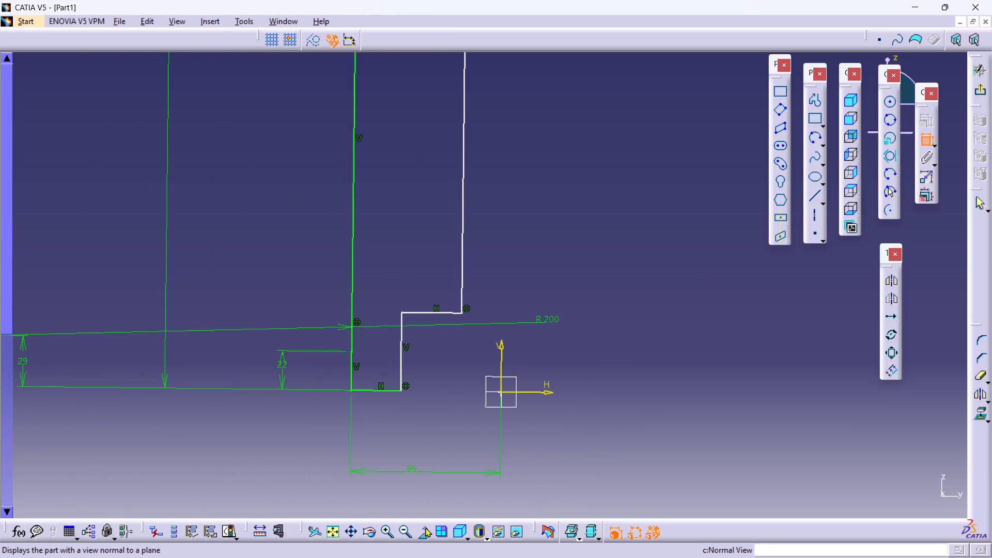
{"action": "left_click", "coordinate": [424, 528]}
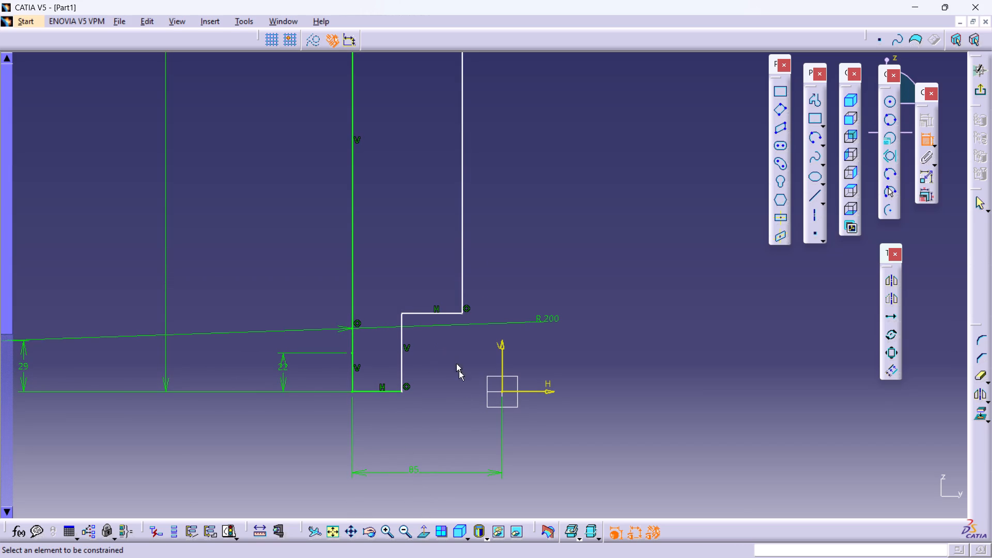
{"action": "middle_click_drag", "start_coordinate": [464, 396], "coordinate": [467, 412]}
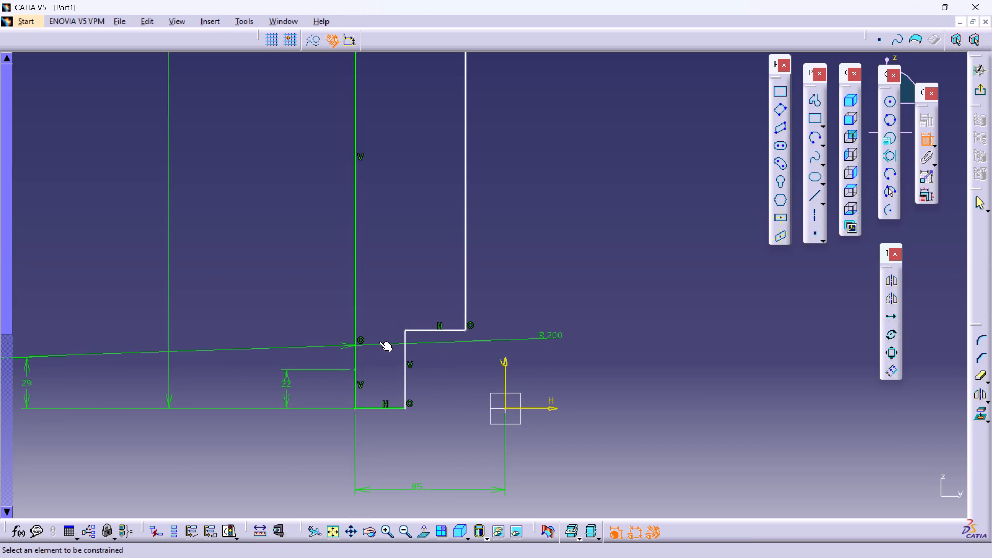
{"action": "middle_click_drag", "start_coordinate": [370, 278], "coordinate": [388, 365]}
{"action": "middle_click", "coordinate": [391, 367]}
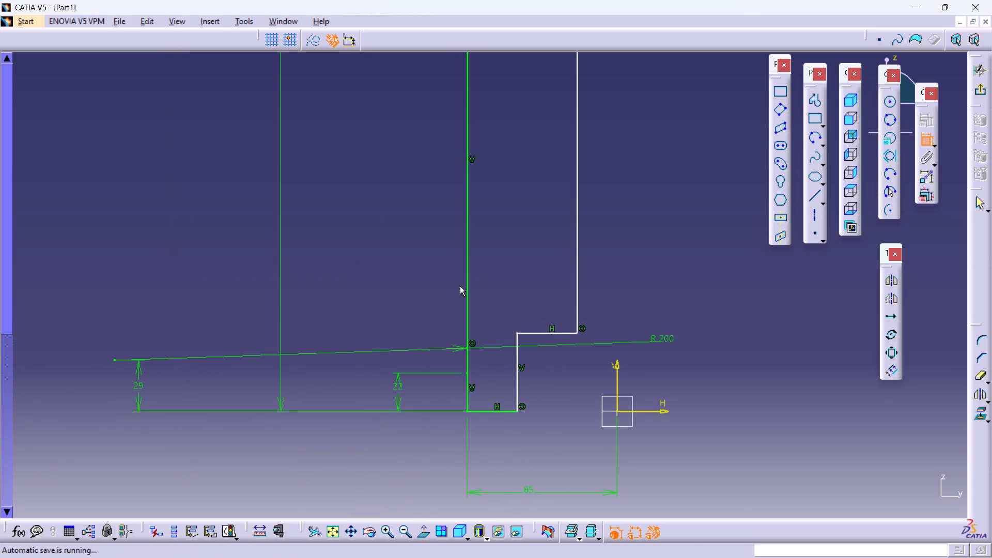
{"action": "left_click", "coordinate": [469, 266]}
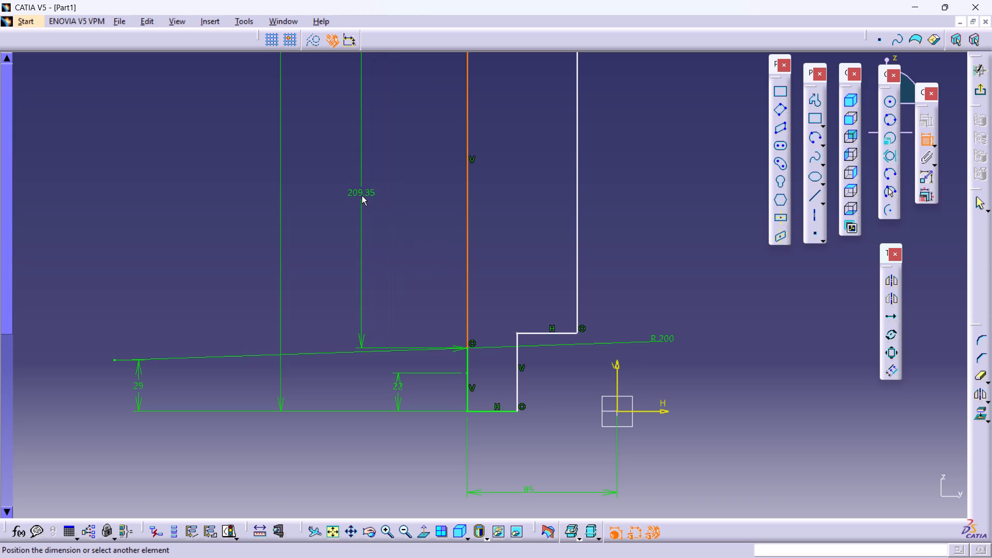
{"action": "left_click", "coordinate": [362, 181]}
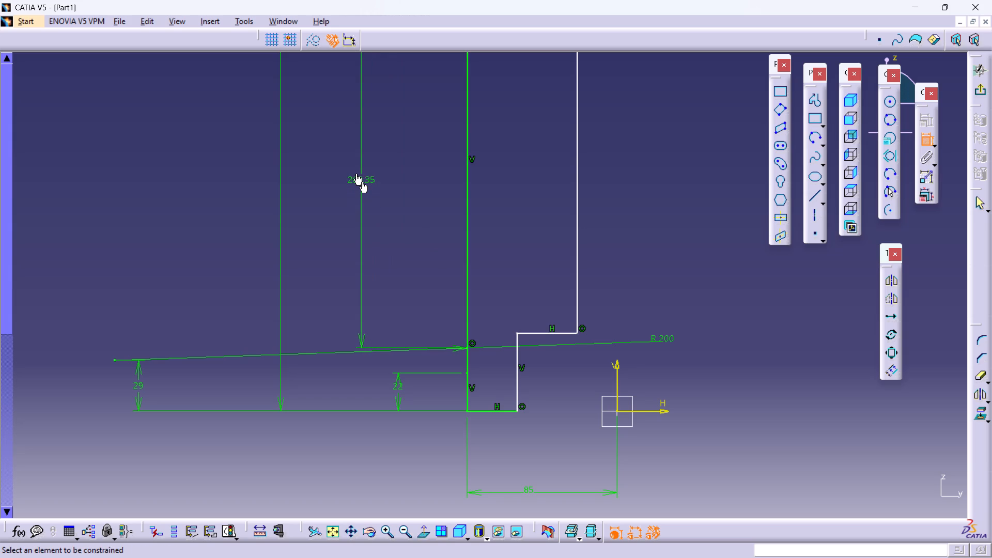
{"action": "double_click", "coordinate": [362, 181]}
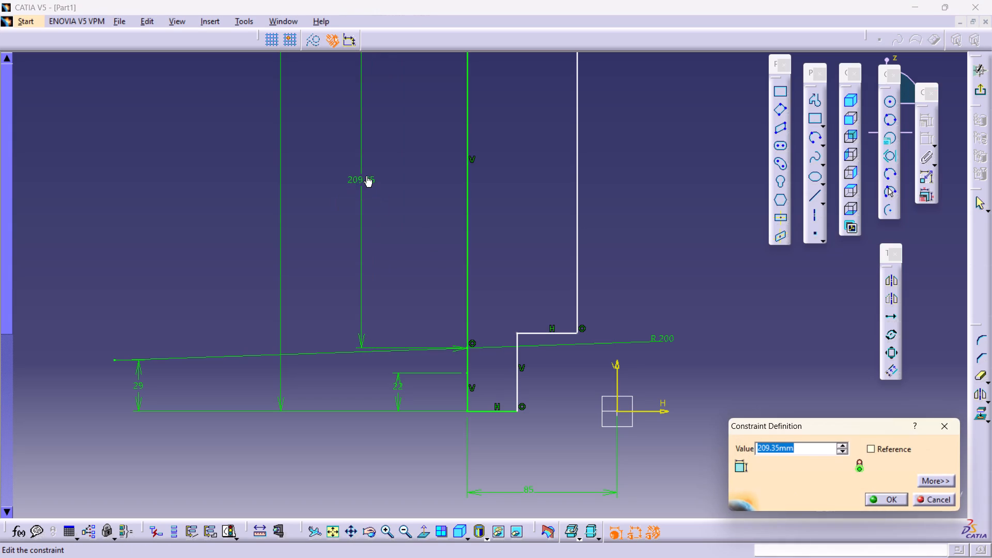
{"action": "type", "text": "10"}
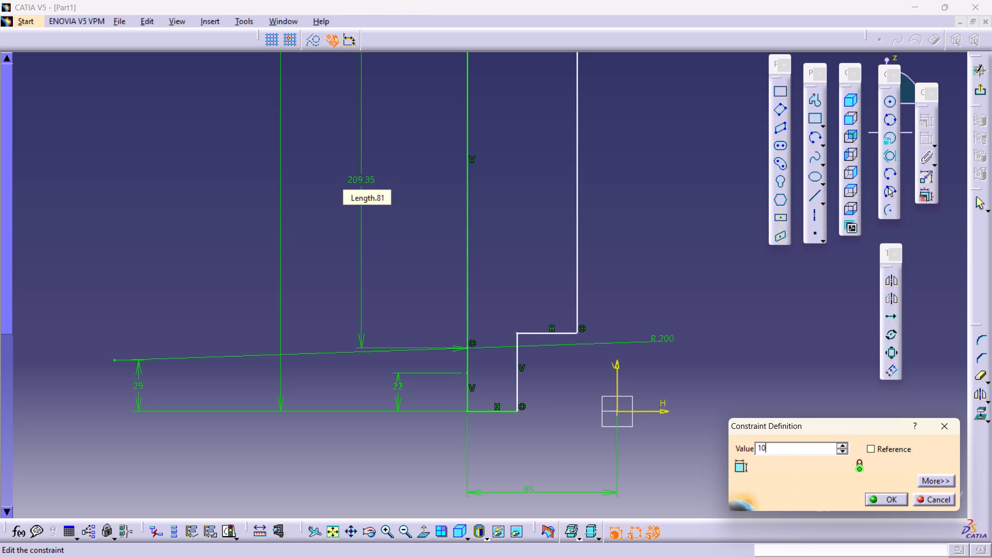
{"action": "key", "text": "Return"}
{"action": "middle_click", "coordinate": [446, 183]}
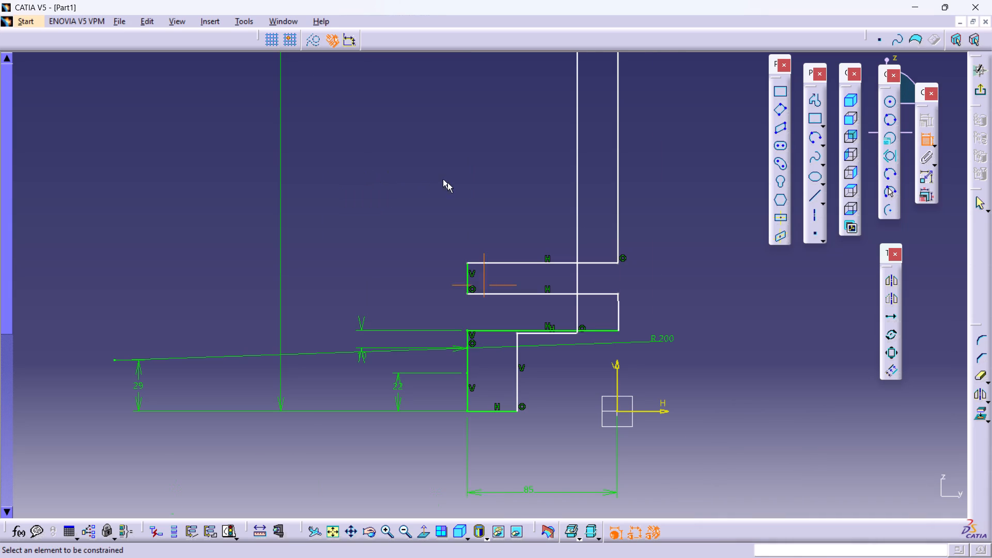
{"action": "middle_click", "coordinate": [472, 275]}
{"action": "middle_click_drag", "start_coordinate": [478, 247], "coordinate": [414, 225]}
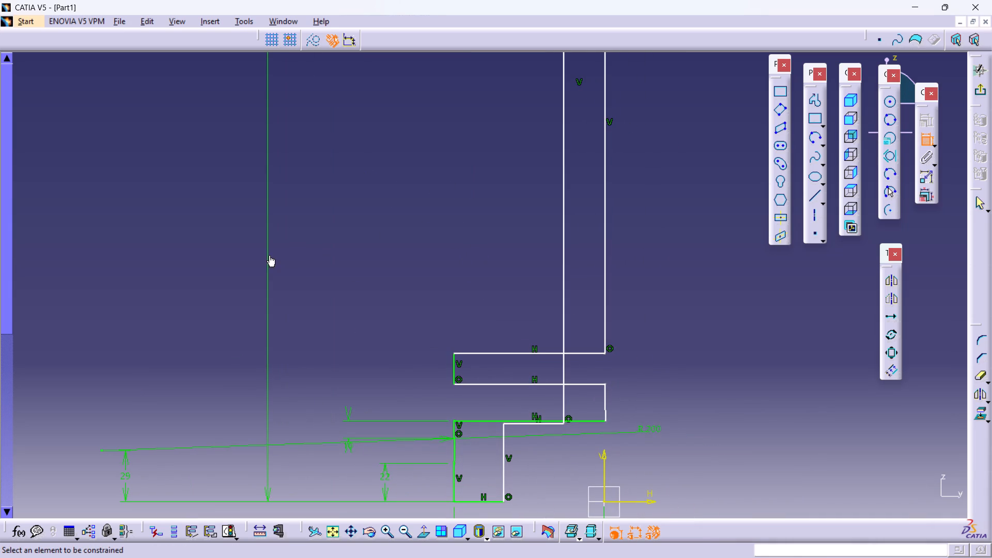
{"action": "right_click_drag", "start_coordinate": [269, 255], "coordinate": [261, 249]}
{"action": "left_click", "coordinate": [324, 468]}
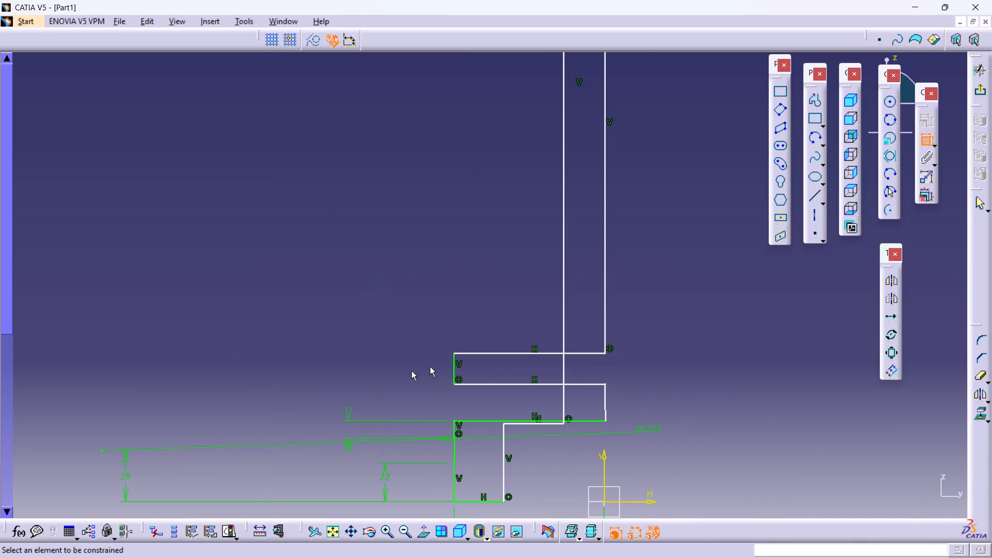
{"action": "middle_click_drag", "start_coordinate": [508, 378], "coordinate": [464, 366]}
{"action": "right_click", "coordinate": [394, 325]}
{"action": "key", "text": "Escape"}
{"action": "key", "text": "Escape"}
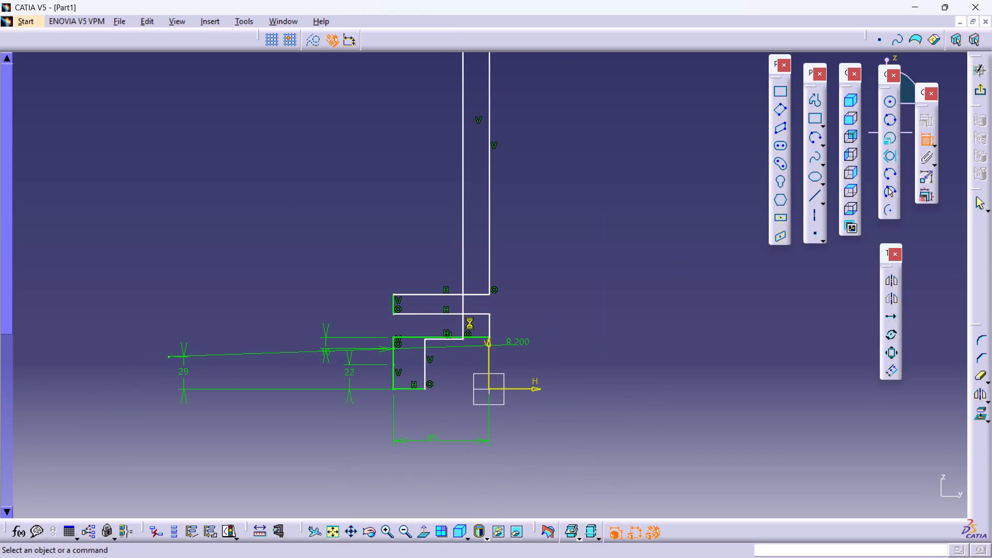
{"action": "key", "text": "Escape"}
{"action": "key", "text": "Escape"}
{"action": "key", "text": "Escape"}
Move the long vertical groove-bottom line outward so it lies between the outer face and the profile's inner wall.
{"action": "middle_click_drag", "start_coordinate": [494, 296], "coordinate": [524, 347]}
{"action": "right_click", "coordinate": [494, 296]}
{"action": "left_click", "coordinate": [524, 298]}
{"action": "left_click_drag", "start_coordinate": [519, 290], "coordinate": [509, 278]}
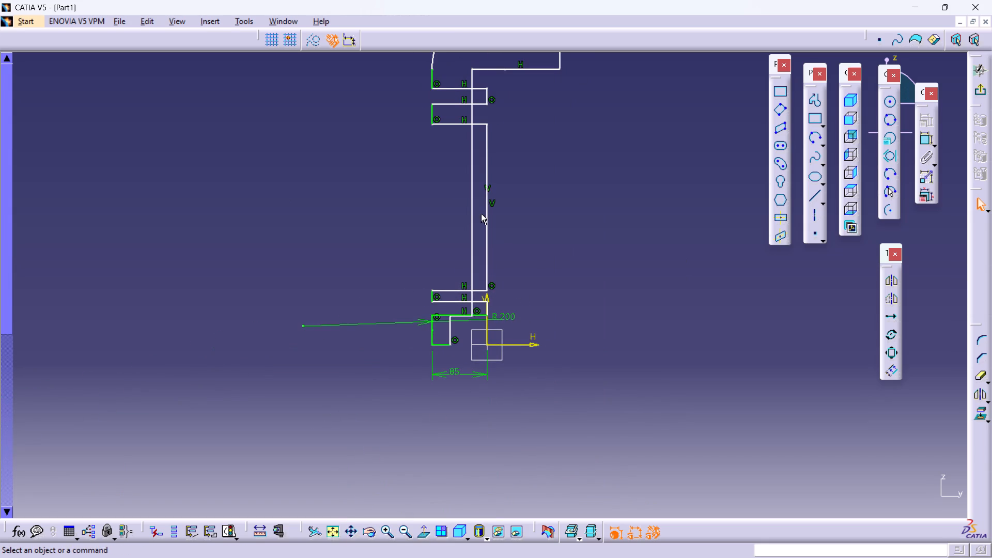
{"action": "left_click_drag", "start_coordinate": [487, 204], "coordinate": [453, 203]}
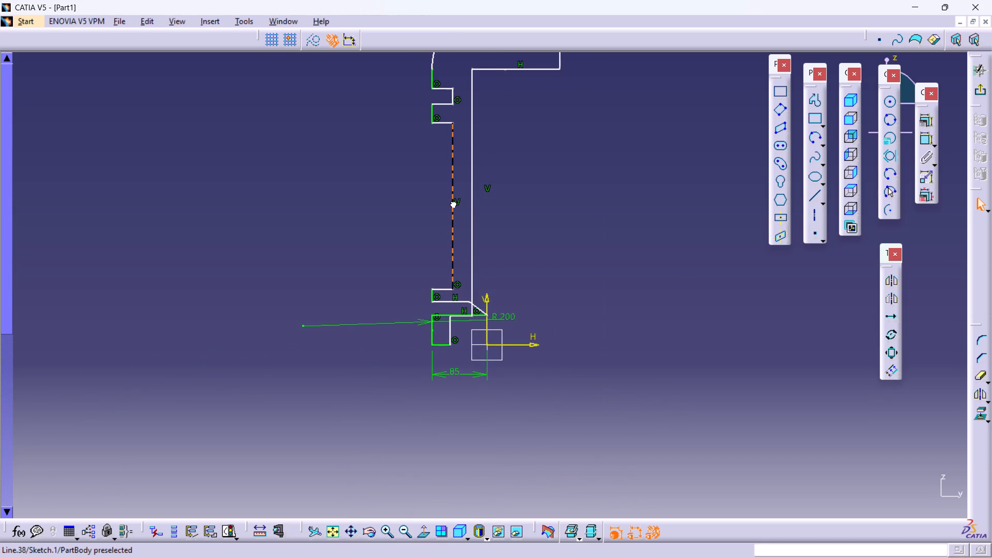
{"action": "left_click_drag", "start_coordinate": [453, 203], "coordinate": [459, 193]}
Move the lower end of the lowest groove's slanted bottom line outward until it is nearly under its upper end.
{"action": "middle_click_drag", "start_coordinate": [537, 299], "coordinate": [501, 158]}
{"action": "right_click", "coordinate": [537, 299]}
{"action": "middle_click_drag", "start_coordinate": [534, 375], "coordinate": [514, 226]}
{"action": "scroll", "coordinate": [514, 226], "scroll_direction": "up", "scroll_amount": 1}
{"action": "triple_click", "coordinate": [526, 243]}
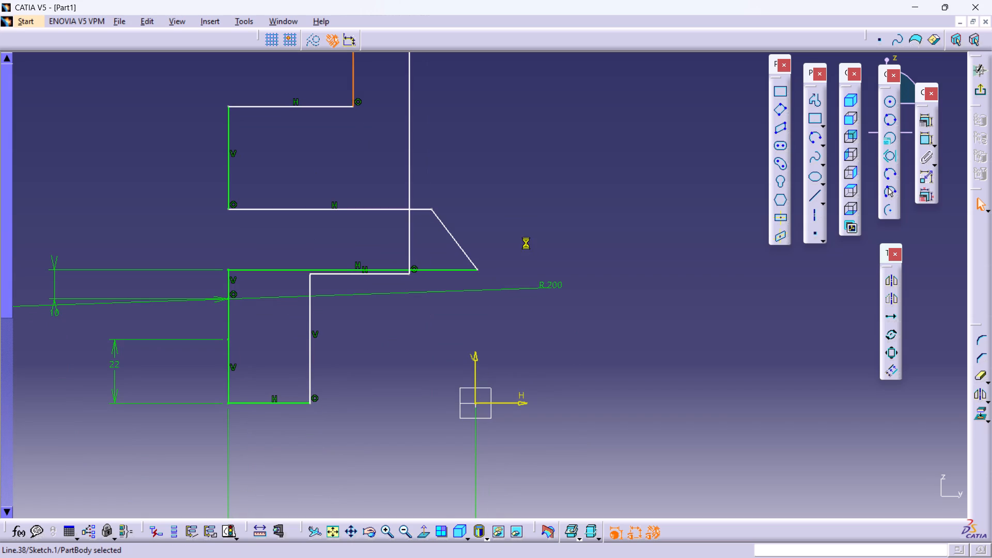
{"action": "left_click_drag", "start_coordinate": [476, 271], "coordinate": [398, 254]}
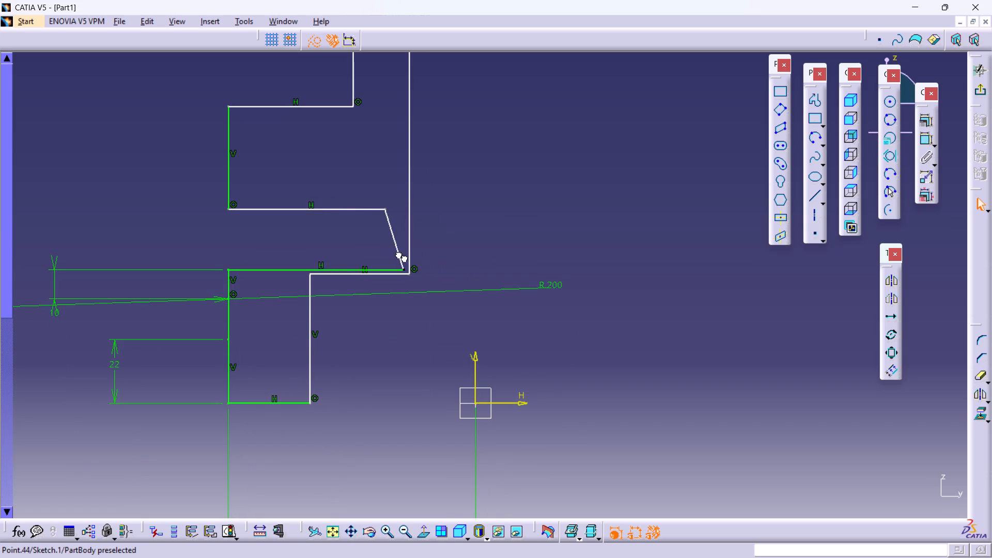
{"action": "left_click_drag", "start_coordinate": [398, 254], "coordinate": [335, 212]}
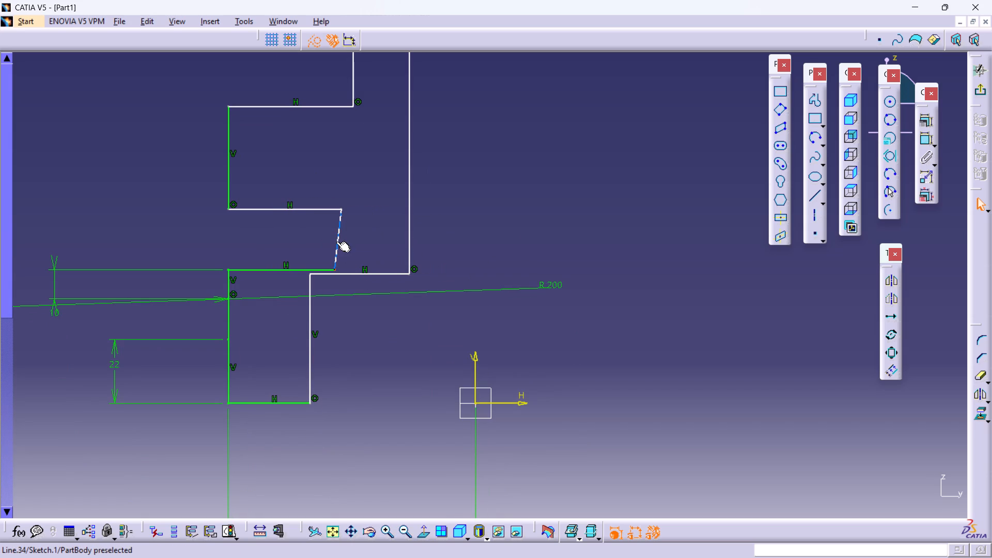
Apply a vertical constraint to the slanted bottom line of the lowest ring groove.
{"action": "left_click", "coordinate": [336, 242]}
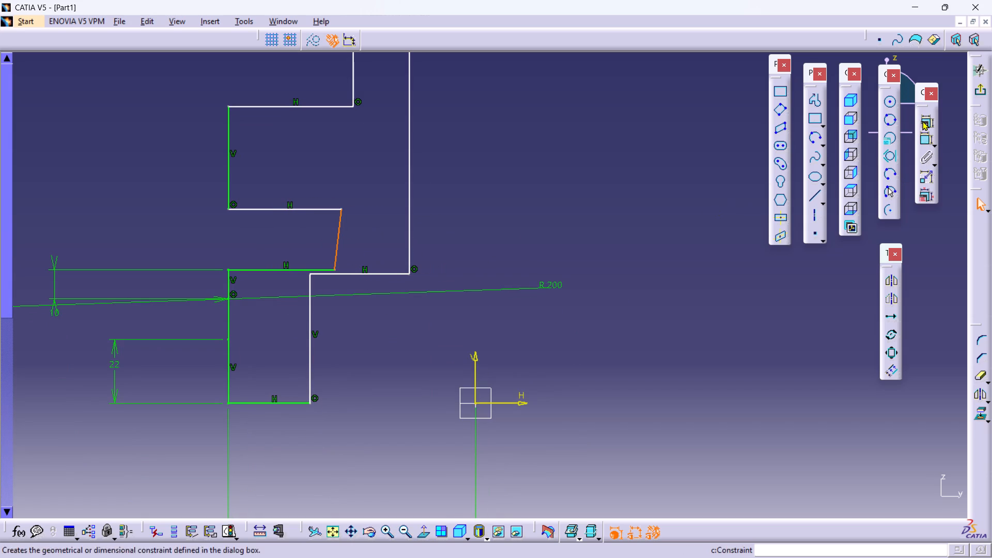
{"action": "left_click", "coordinate": [922, 121]}
{"action": "left_click", "coordinate": [686, 196]}
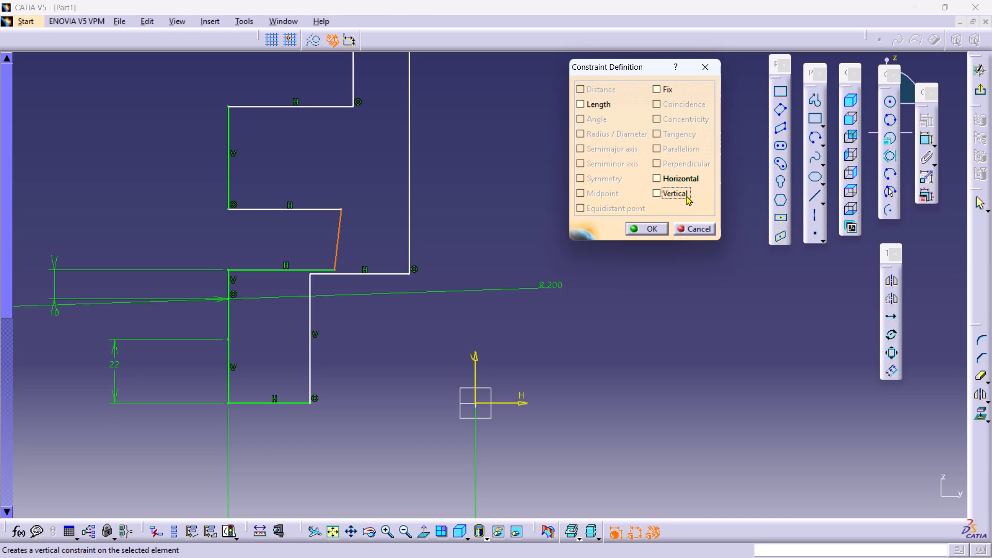
{"action": "left_click", "coordinate": [658, 223]}
{"action": "left_click", "coordinate": [668, 282]}
Shift the lower horizontal edge of the lowest groove outward so the grooves become slightly shallower.
{"action": "middle_click_drag", "start_coordinate": [516, 233], "coordinate": [517, 235]}
{"action": "right_click", "coordinate": [516, 233]}
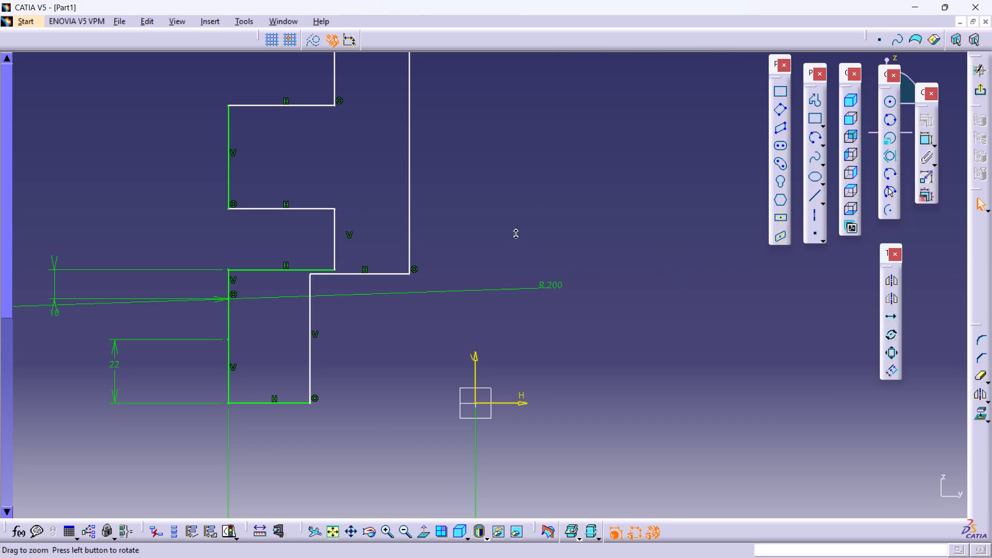
{"action": "middle_click_drag", "start_coordinate": [517, 235], "coordinate": [541, 304]}
{"action": "middle_click_drag", "start_coordinate": [541, 321], "coordinate": [574, 433]}
{"action": "middle_click_drag", "start_coordinate": [519, 333], "coordinate": [547, 412]}
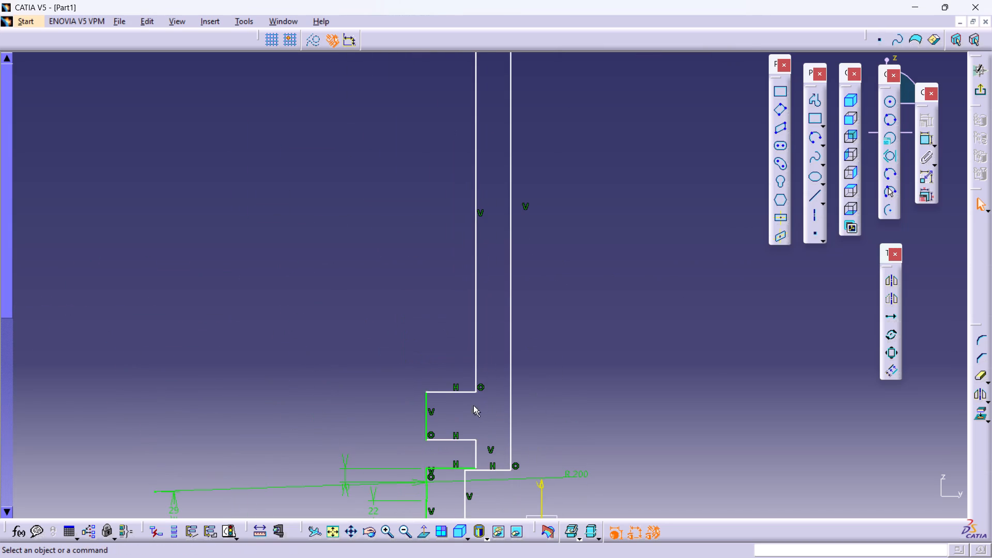
{"action": "left_click", "coordinate": [421, 379]}
{"action": "left_click_drag", "start_coordinate": [454, 469], "coordinate": [444, 442]}
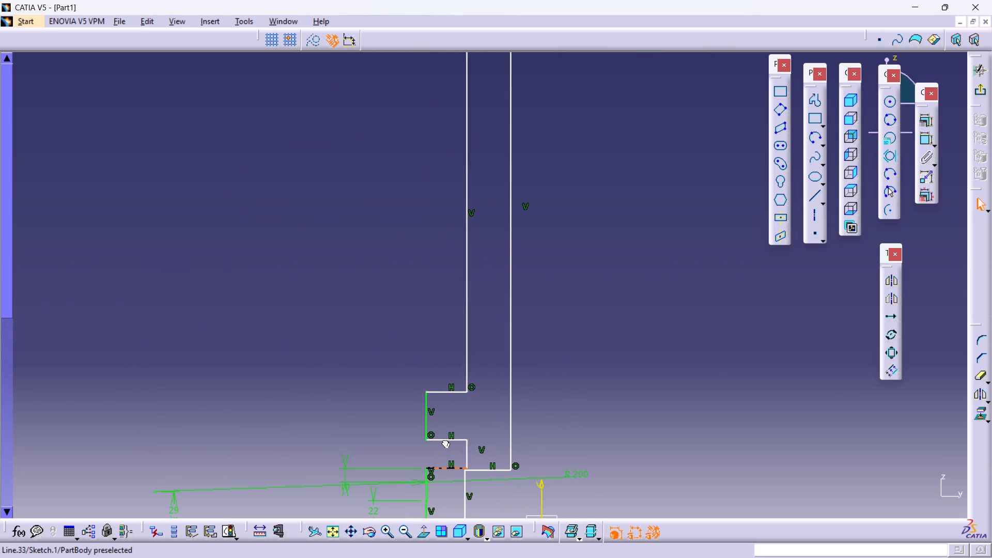
{"action": "left_click_drag", "start_coordinate": [444, 442], "coordinate": [447, 437]}
Lower the horizontal line of the inner step at the profile's base and shift it slightly outward, leaving a thicker wall below the lowest groove.
{"action": "middle_click_drag", "start_coordinate": [553, 466], "coordinate": [533, 307]}
{"action": "scroll", "coordinate": [550, 464], "scroll_direction": "up", "scroll_amount": 1}
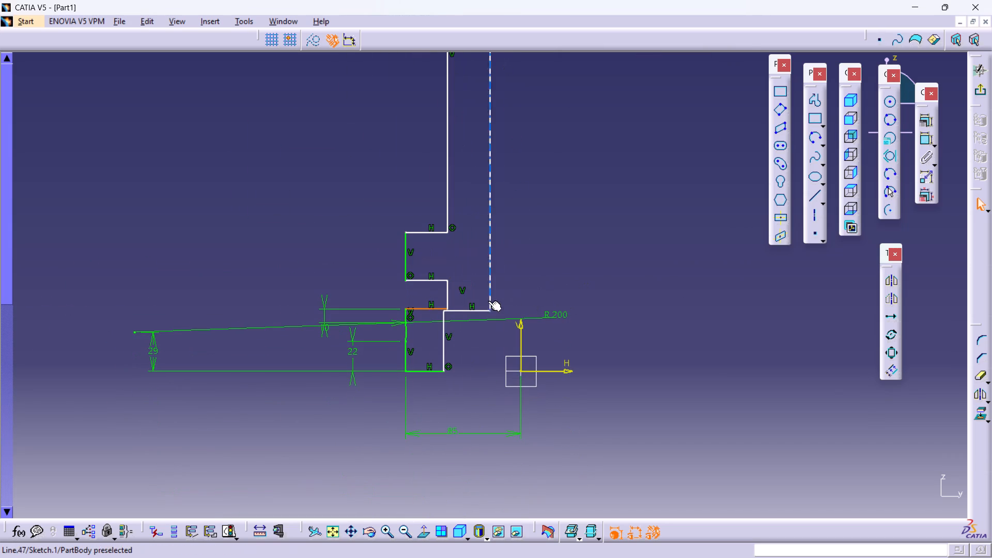
{"action": "left_click_drag", "start_coordinate": [464, 312], "coordinate": [474, 343]}
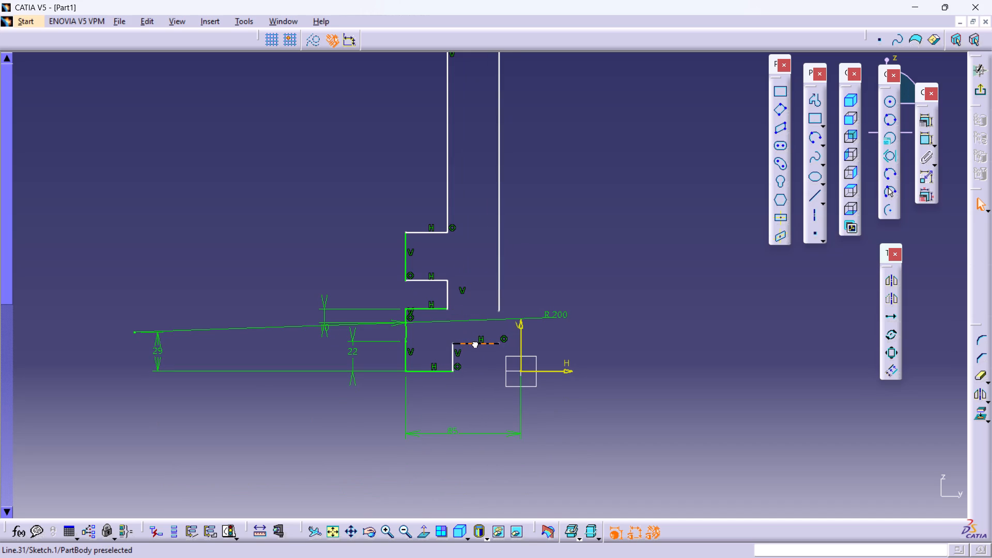
{"action": "left_click_drag", "start_coordinate": [474, 343], "coordinate": [464, 345]}
{"action": "double_click", "coordinate": [585, 319]}
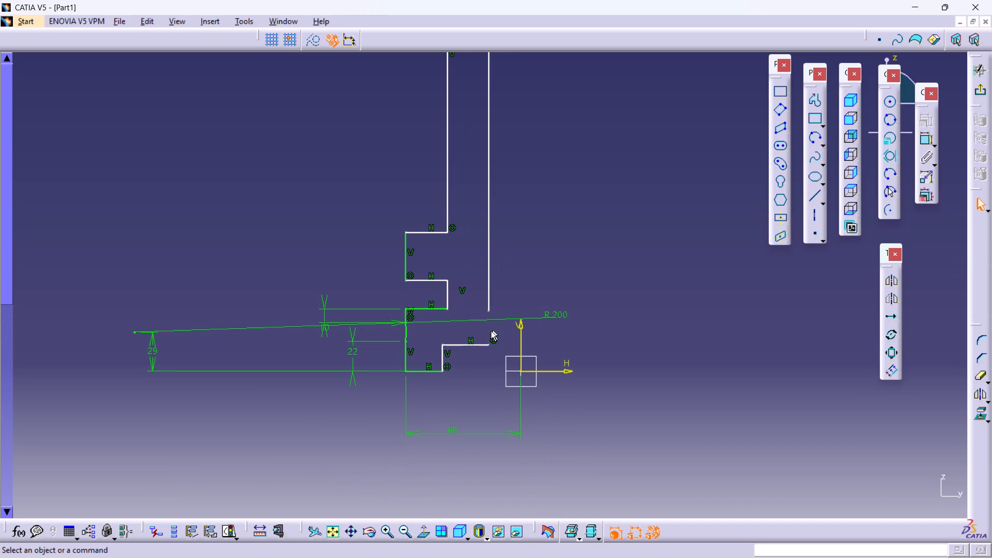
{"action": "left_click", "coordinate": [492, 339]}
{"action": "double_click", "coordinate": [596, 320]}
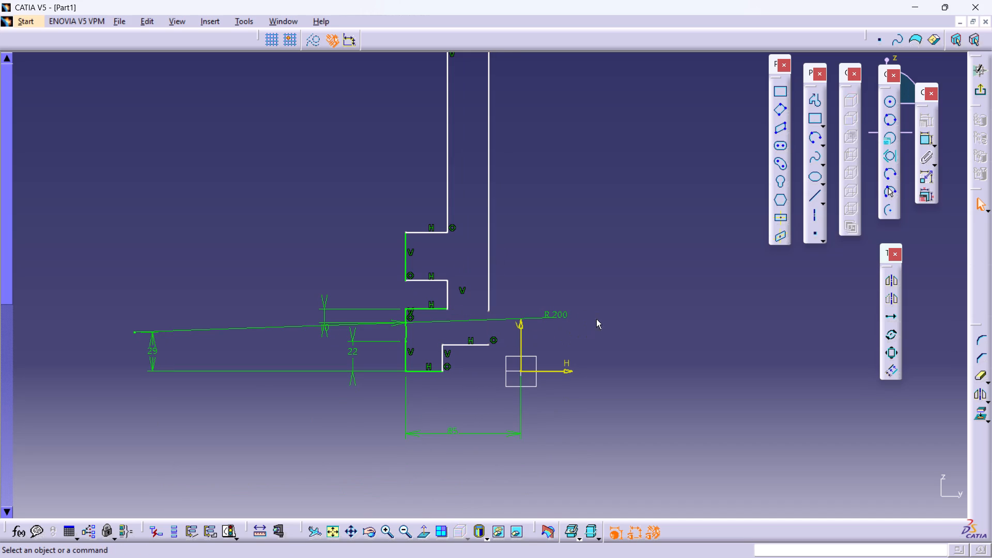
Apply a coincidence constraint between the lower end of the long inner vertical line and the inner end of the base step's horizontal line.
{"action": "left_click", "coordinate": [487, 312]}
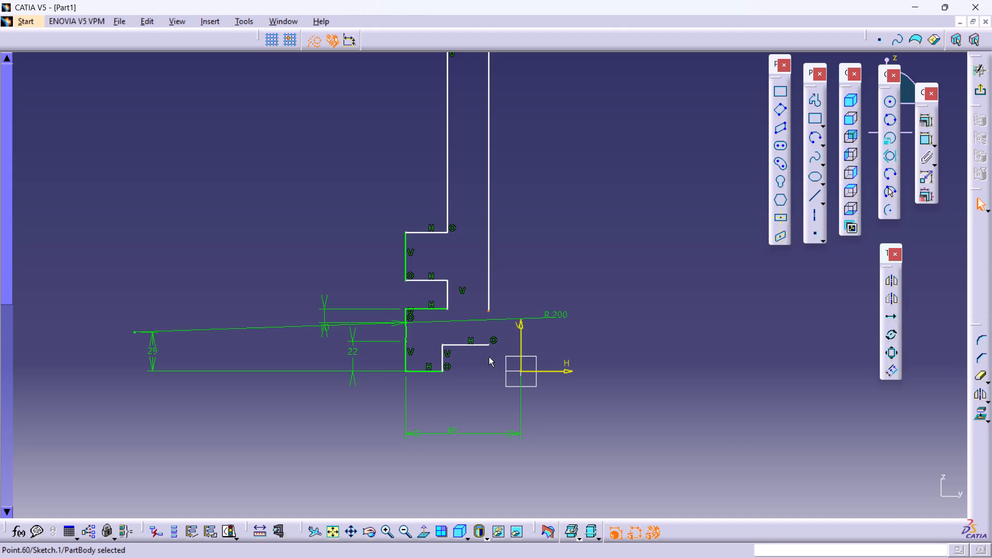
{"action": "left_click", "coordinate": [489, 346], "text": "ctrl"}
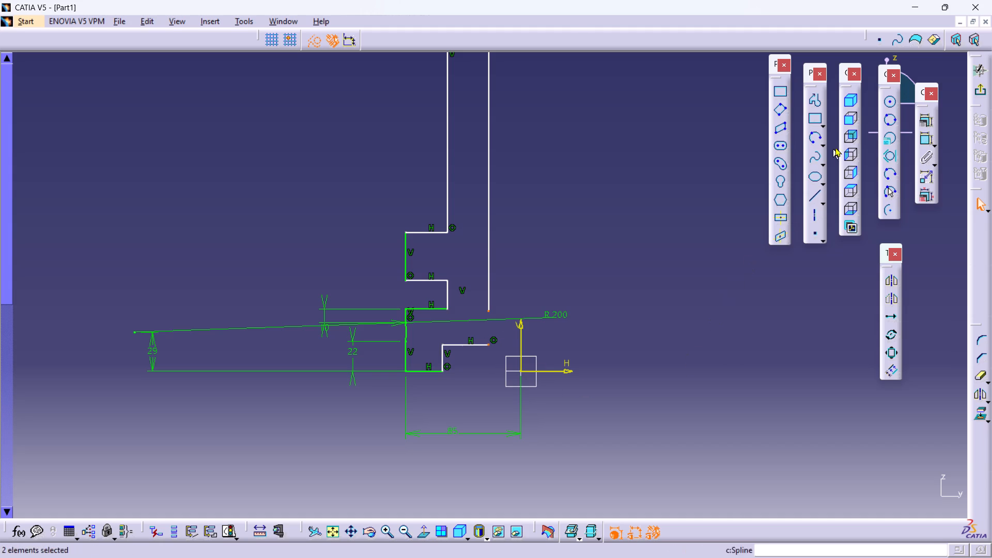
{"action": "left_click", "coordinate": [926, 121]}
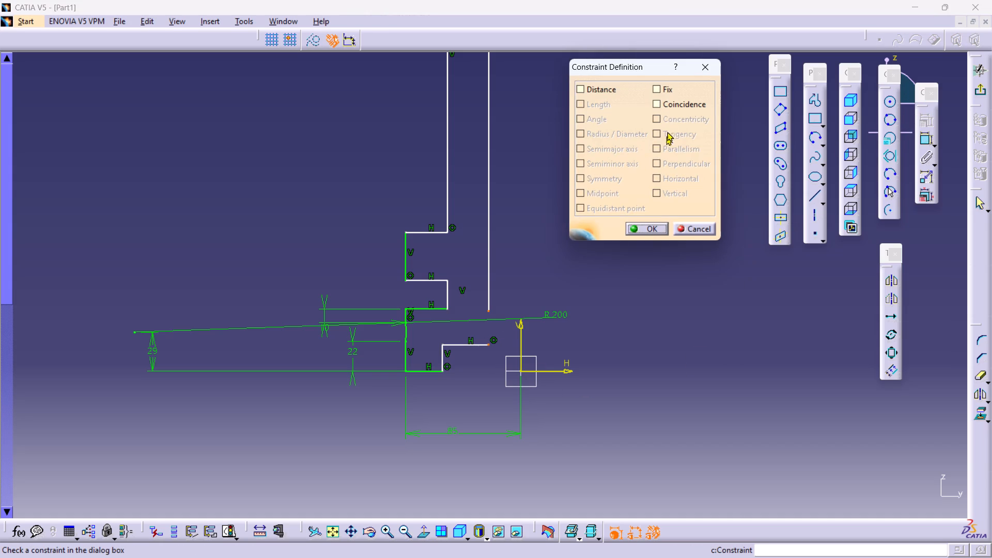
{"action": "left_click", "coordinate": [668, 108]}
{"action": "left_click", "coordinate": [643, 227]}
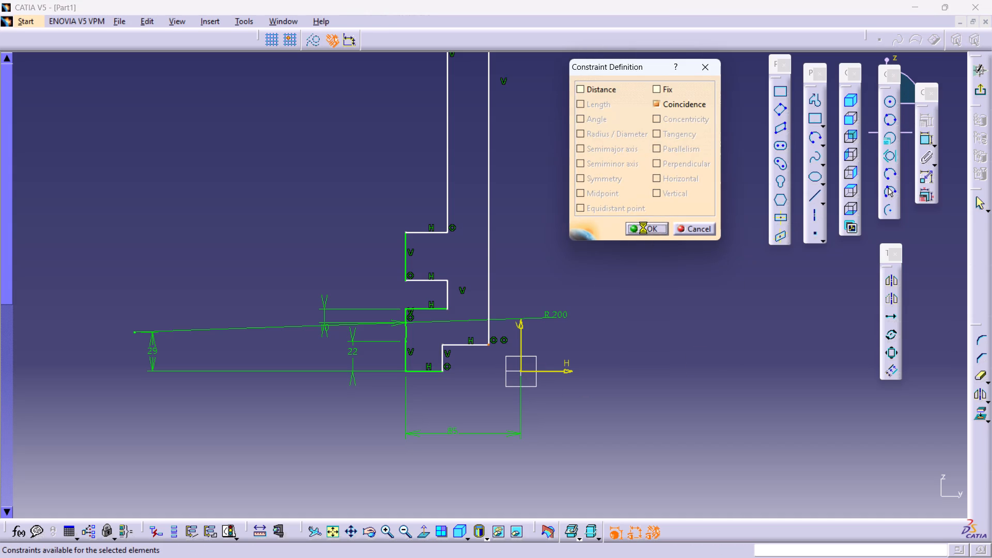
{"action": "left_click", "coordinate": [663, 288]}
Delete the R 200 radius dimension from the recess arc on the outer wall below the lowest groove.
{"action": "middle_click_drag", "start_coordinate": [623, 232], "coordinate": [647, 286]}
{"action": "right_click", "coordinate": [622, 232]}
{"action": "middle_click_drag", "start_coordinate": [617, 228], "coordinate": [632, 340]}
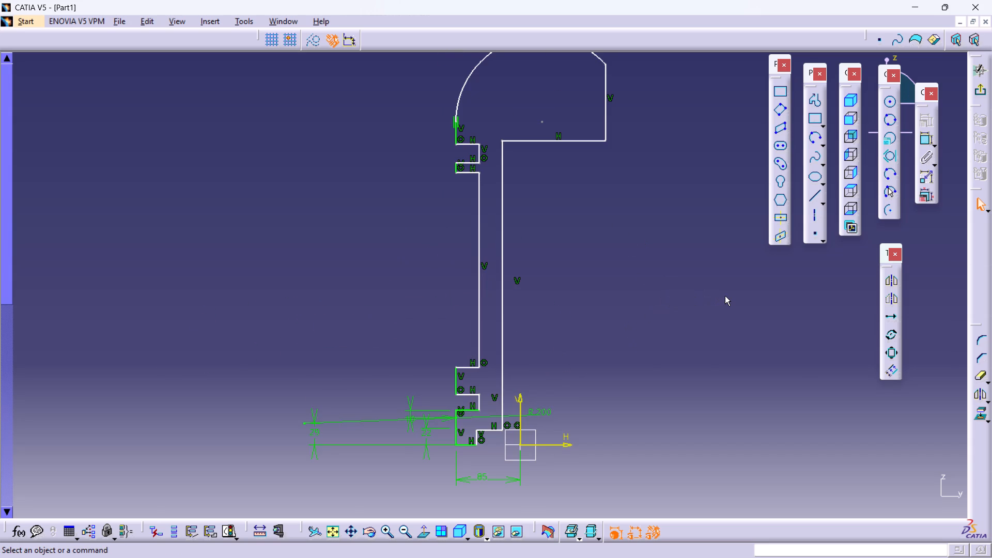
{"action": "middle_click_drag", "start_coordinate": [606, 354], "coordinate": [609, 328]}
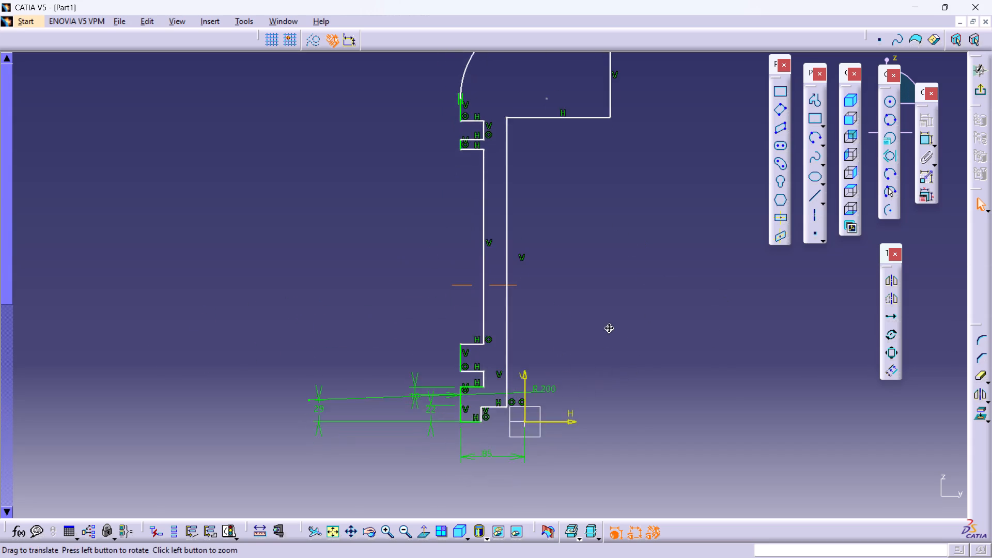
{"action": "middle_click_drag", "start_coordinate": [609, 328], "coordinate": [594, 231]}
{"action": "right_click_drag", "start_coordinate": [609, 328], "coordinate": [601, 320]}
{"action": "middle_click_drag", "start_coordinate": [639, 363], "coordinate": [620, 119]}
{"action": "middle_click_drag", "start_coordinate": [590, 320], "coordinate": [614, 131]}
{"action": "right_click_drag", "start_coordinate": [623, 260], "coordinate": [618, 255]}
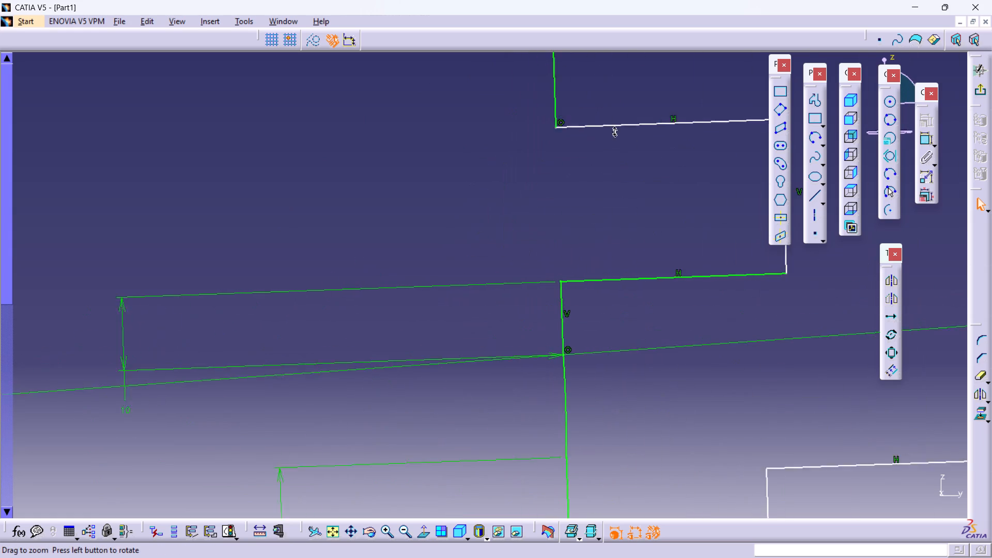
{"action": "middle_click_drag", "start_coordinate": [614, 131], "coordinate": [614, 130]}
{"action": "middle_click_drag", "start_coordinate": [619, 305], "coordinate": [521, 227]}
{"action": "middle_click_drag", "start_coordinate": [622, 304], "coordinate": [632, 357]}
{"action": "right_click_drag", "start_coordinate": [562, 287], "coordinate": [554, 281]}
{"action": "middle_click_drag", "start_coordinate": [641, 371], "coordinate": [545, 304]}
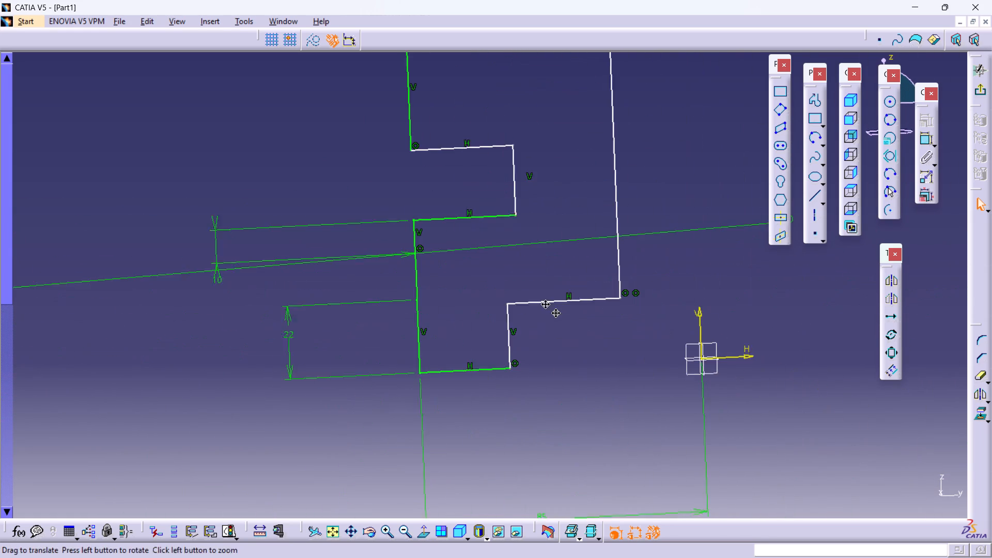
{"action": "middle_click_drag", "start_coordinate": [545, 304], "coordinate": [545, 303]}
{"action": "left_click", "coordinate": [427, 525]}
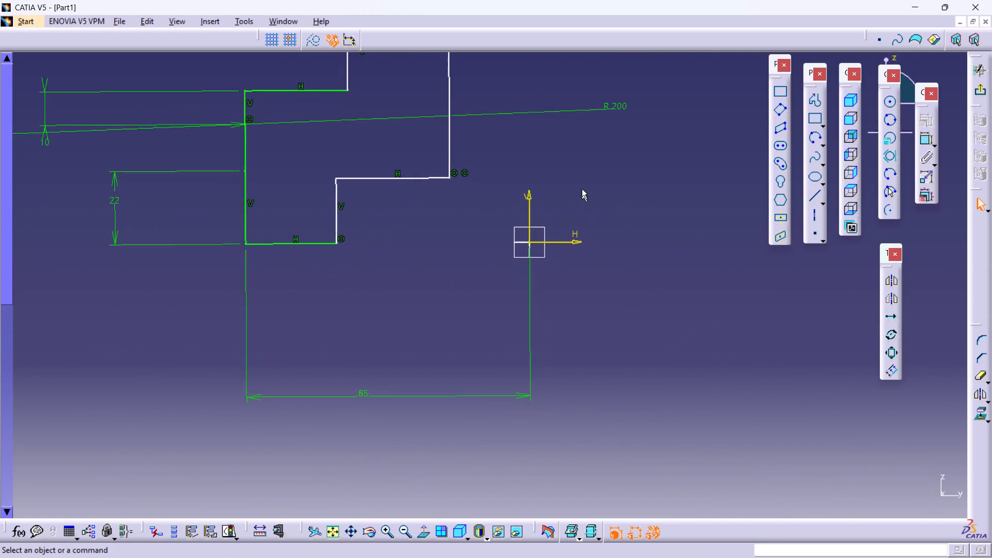
{"action": "left_click", "coordinate": [597, 105]}
{"action": "left_click", "coordinate": [610, 111]}
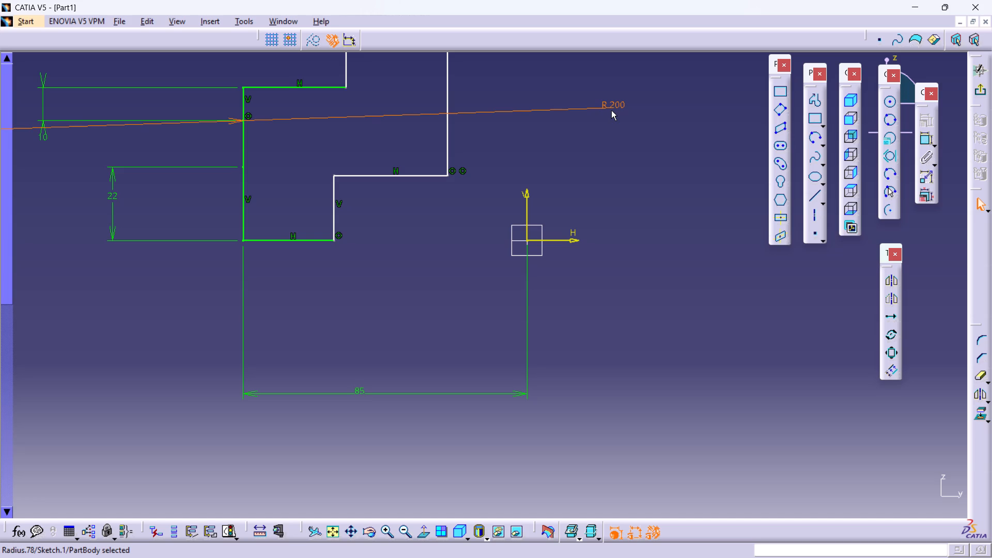
{"action": "key", "text": "Delete"}
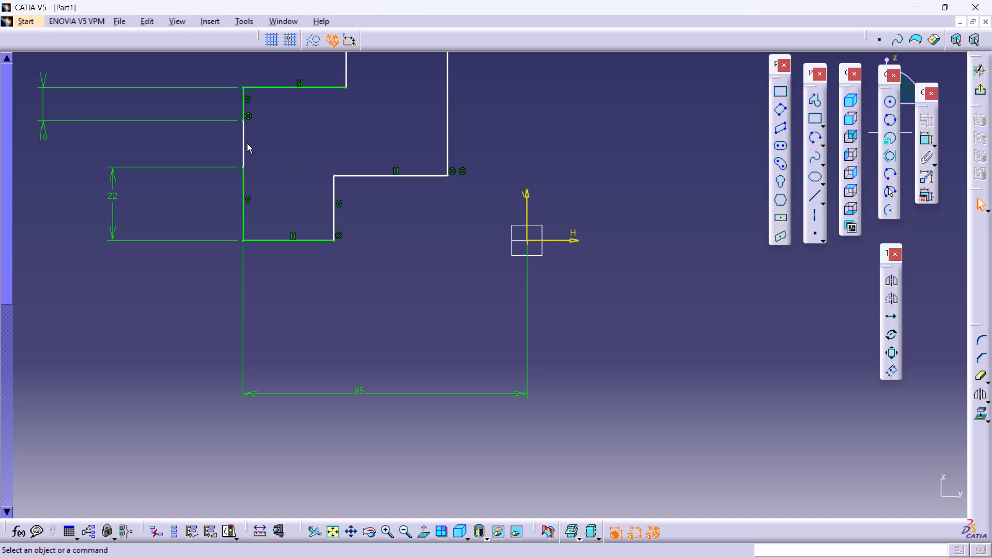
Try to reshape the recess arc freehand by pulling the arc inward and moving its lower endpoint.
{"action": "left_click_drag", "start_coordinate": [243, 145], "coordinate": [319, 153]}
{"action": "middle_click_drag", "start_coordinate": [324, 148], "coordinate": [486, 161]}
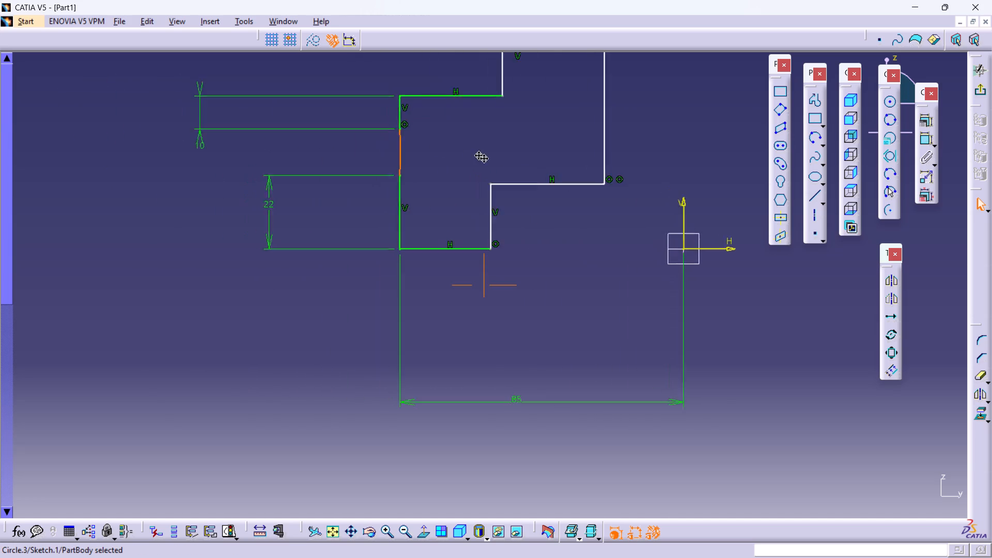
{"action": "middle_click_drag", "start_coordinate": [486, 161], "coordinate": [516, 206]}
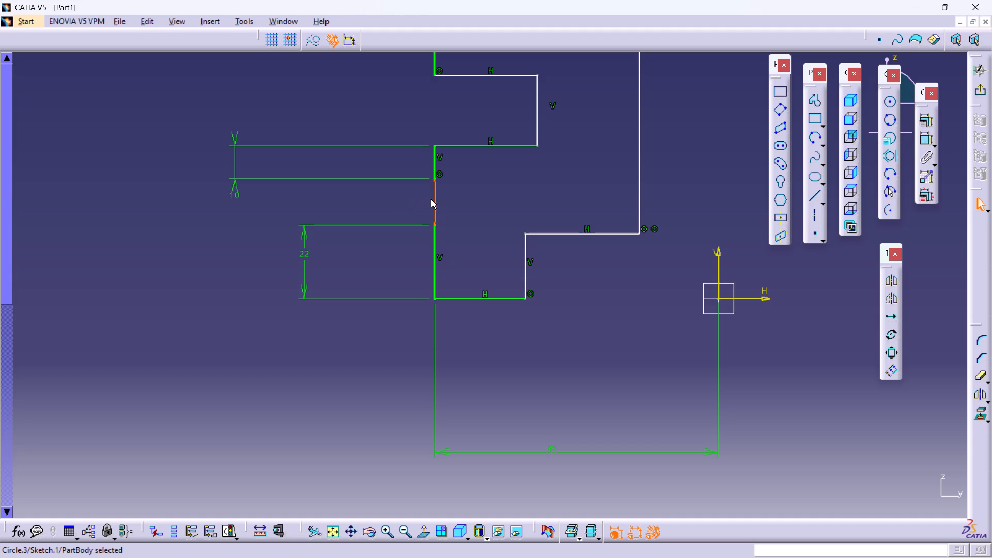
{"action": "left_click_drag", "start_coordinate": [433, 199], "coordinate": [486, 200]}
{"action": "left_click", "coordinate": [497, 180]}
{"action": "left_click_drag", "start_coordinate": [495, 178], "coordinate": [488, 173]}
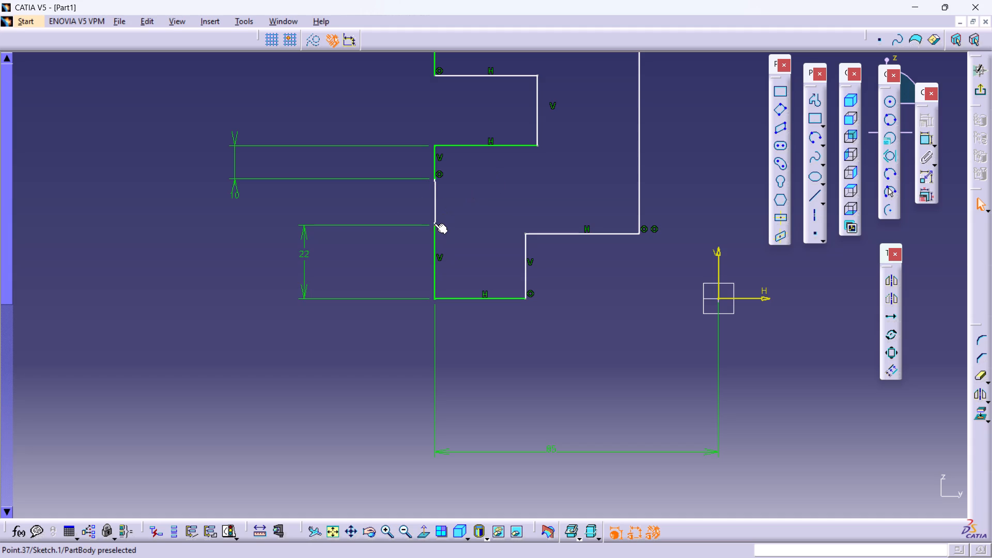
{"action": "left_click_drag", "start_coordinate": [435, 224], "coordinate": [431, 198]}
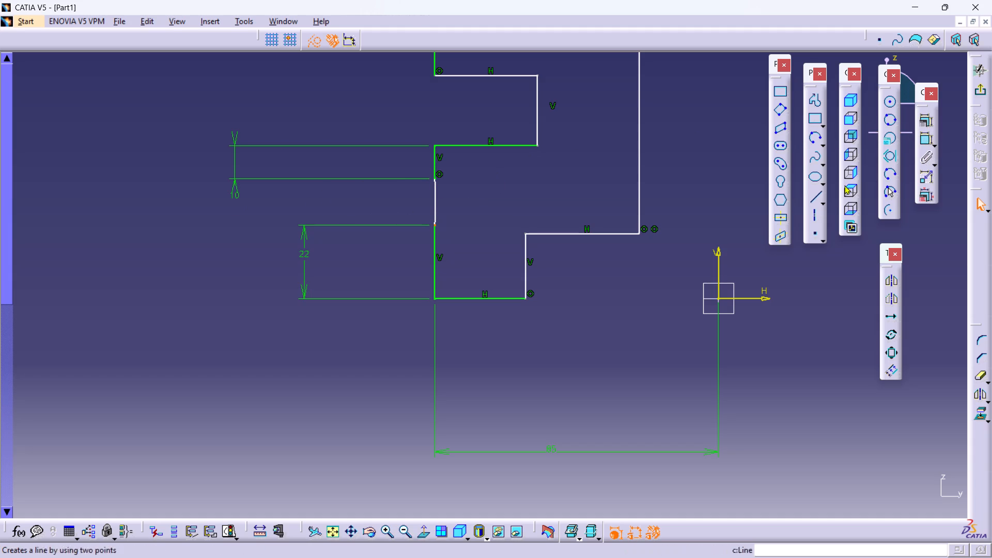
Add a radius dimension to the recess arc, placing it just inside the outer wall.
{"action": "left_click", "coordinate": [923, 139]}
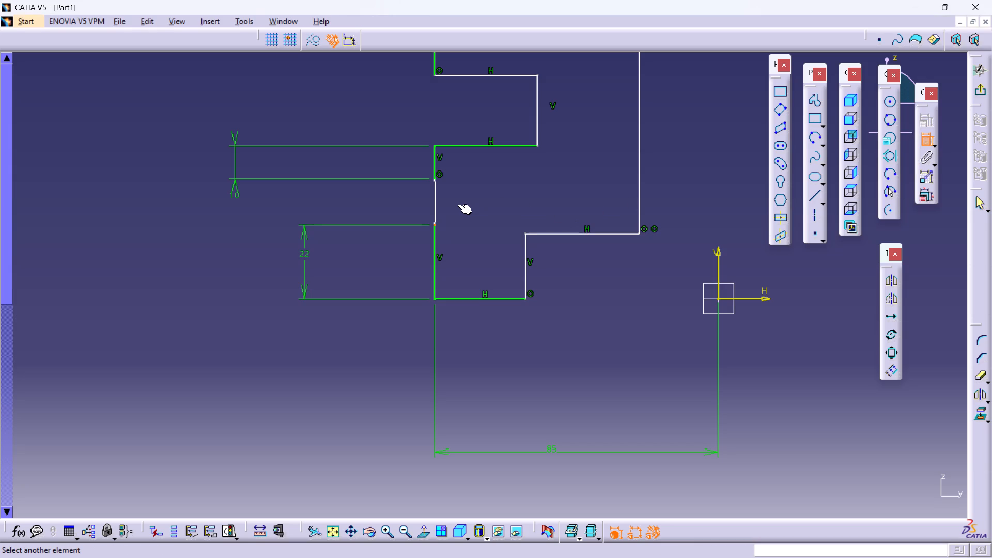
{"action": "left_click", "coordinate": [433, 204]}
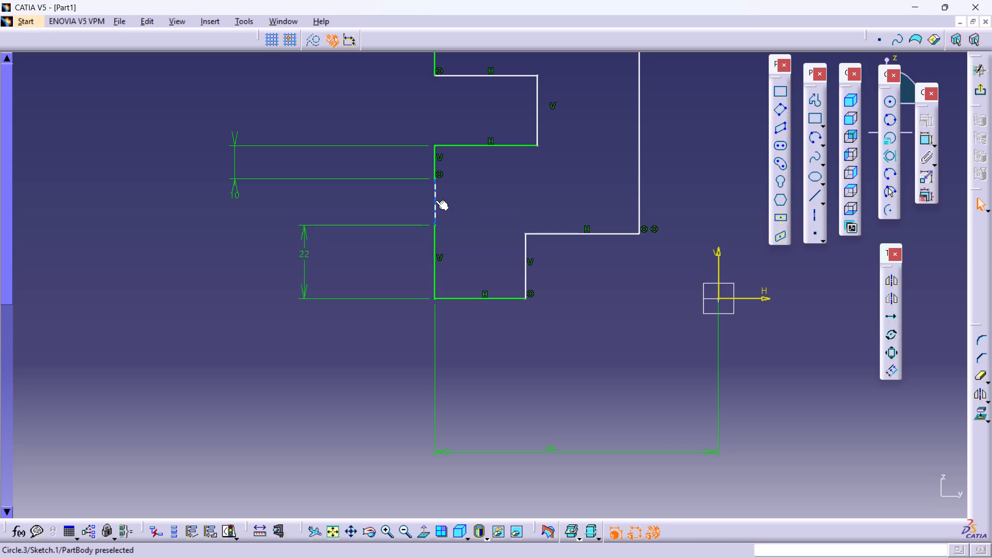
{"action": "left_click", "coordinate": [922, 136]}
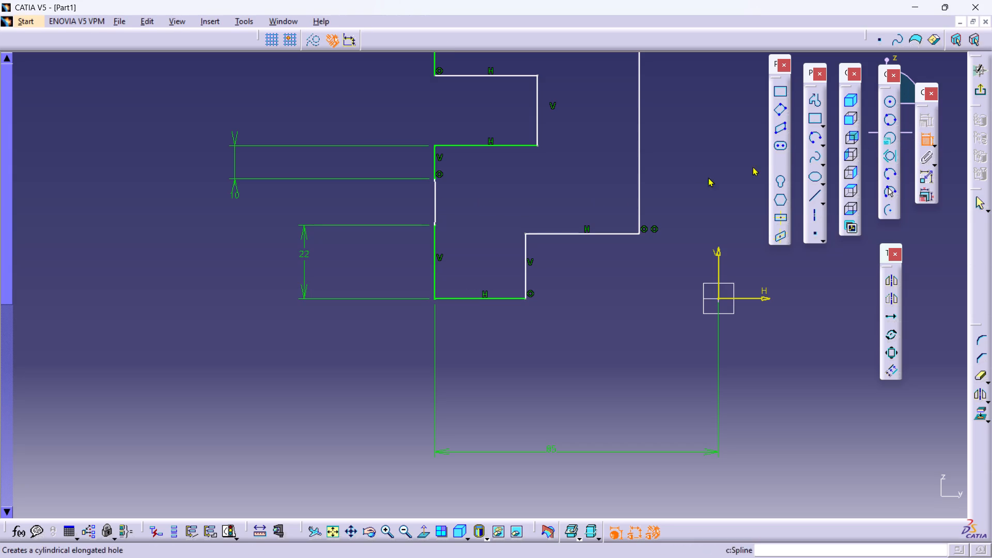
{"action": "left_click", "coordinate": [434, 206]}
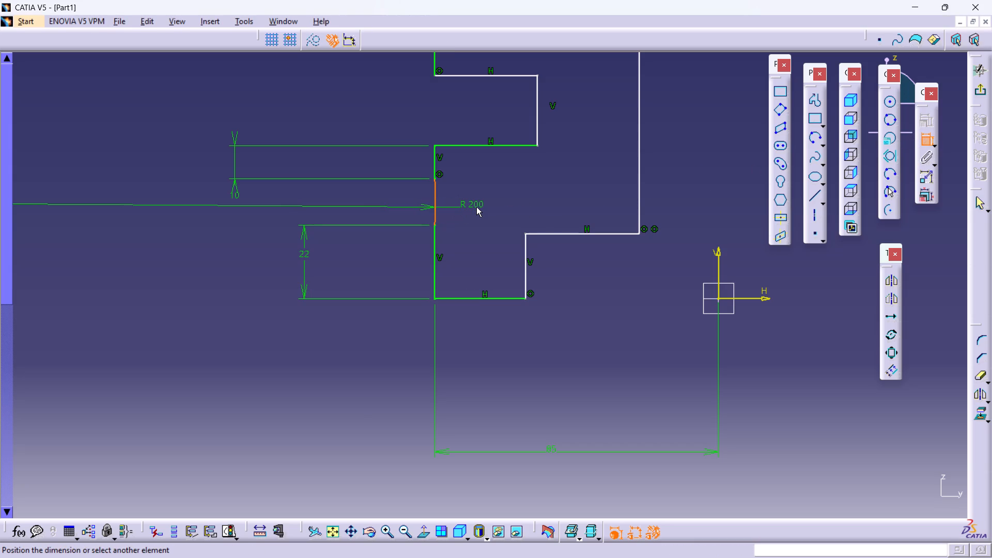
{"action": "left_click", "coordinate": [476, 207]}
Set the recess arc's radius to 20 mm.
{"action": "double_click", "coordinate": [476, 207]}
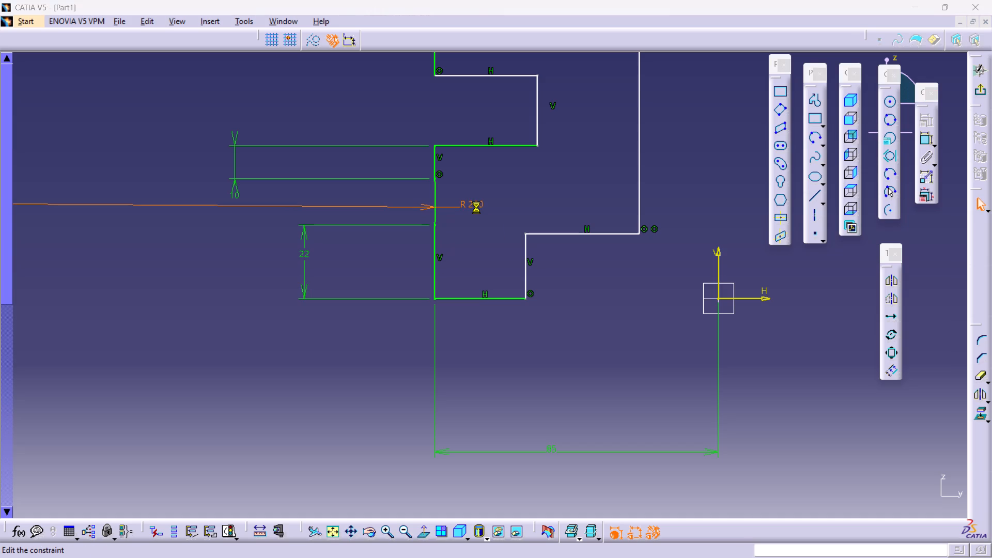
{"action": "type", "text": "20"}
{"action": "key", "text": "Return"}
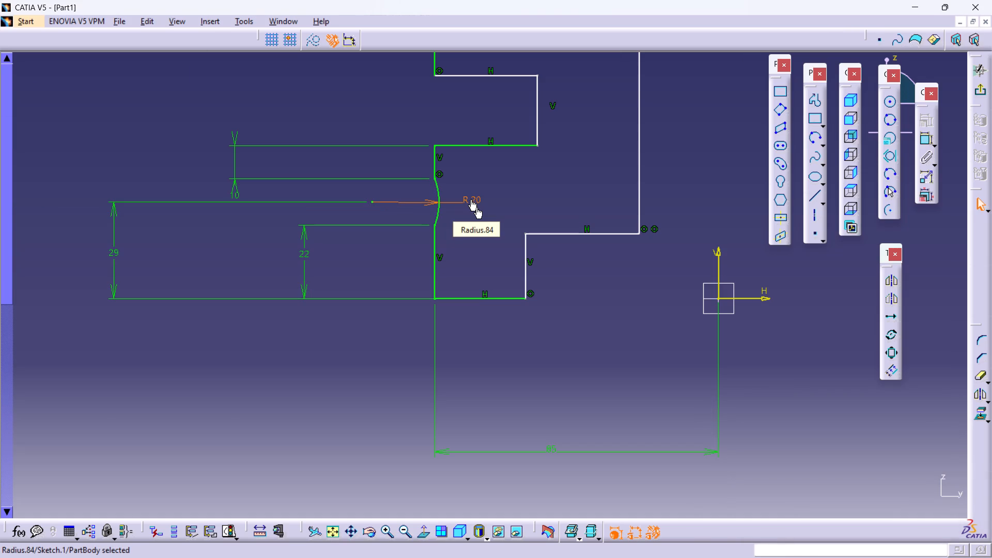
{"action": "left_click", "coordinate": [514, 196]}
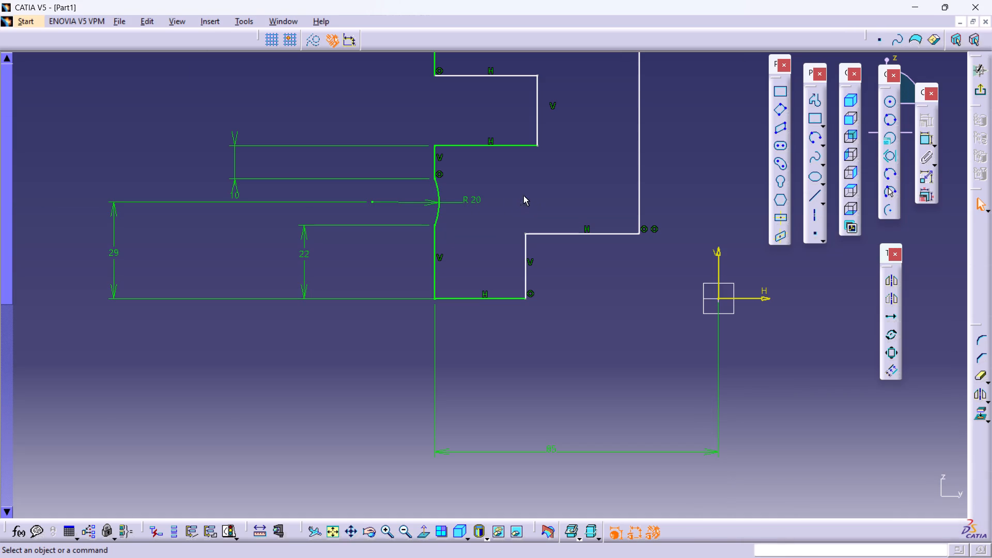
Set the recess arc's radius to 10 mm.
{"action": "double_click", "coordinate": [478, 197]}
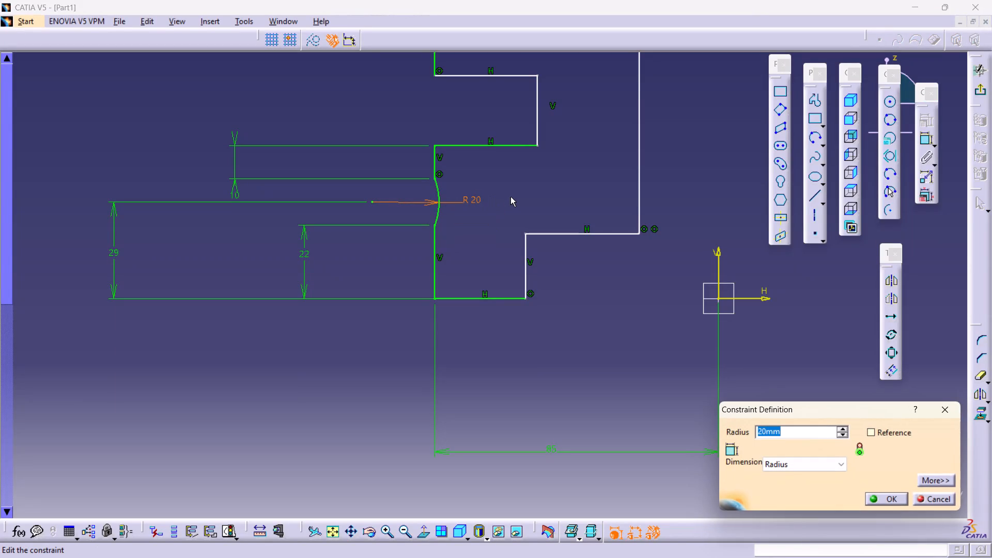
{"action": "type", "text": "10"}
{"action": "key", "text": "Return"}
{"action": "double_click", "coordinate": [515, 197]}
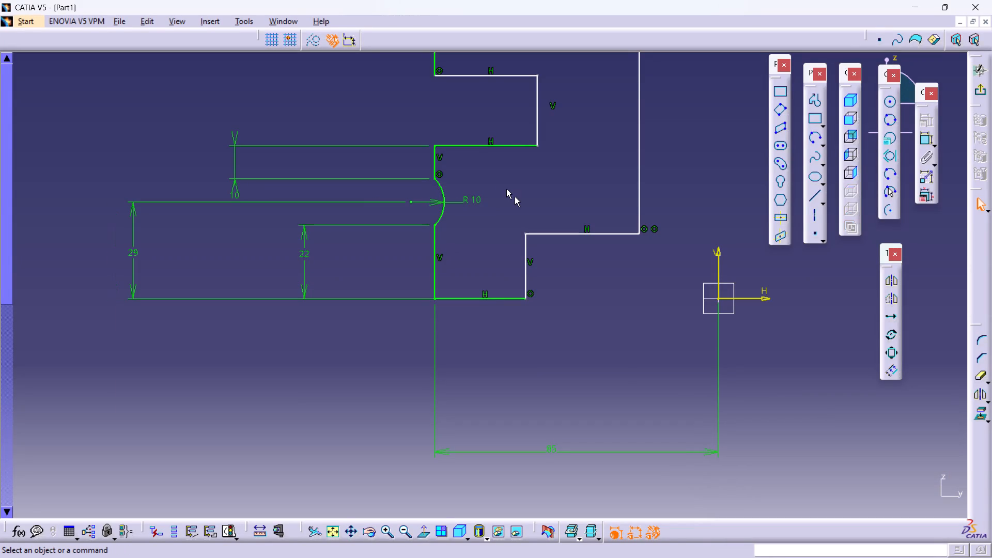
Set the recess arc's radius to 15 mm.
{"action": "double_click", "coordinate": [476, 199]}
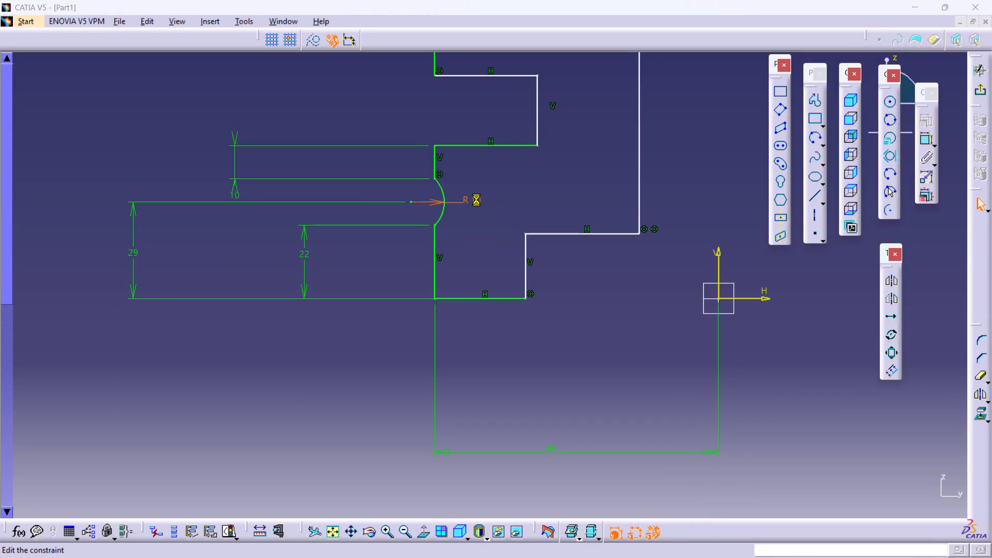
{"action": "type", "text": "15"}
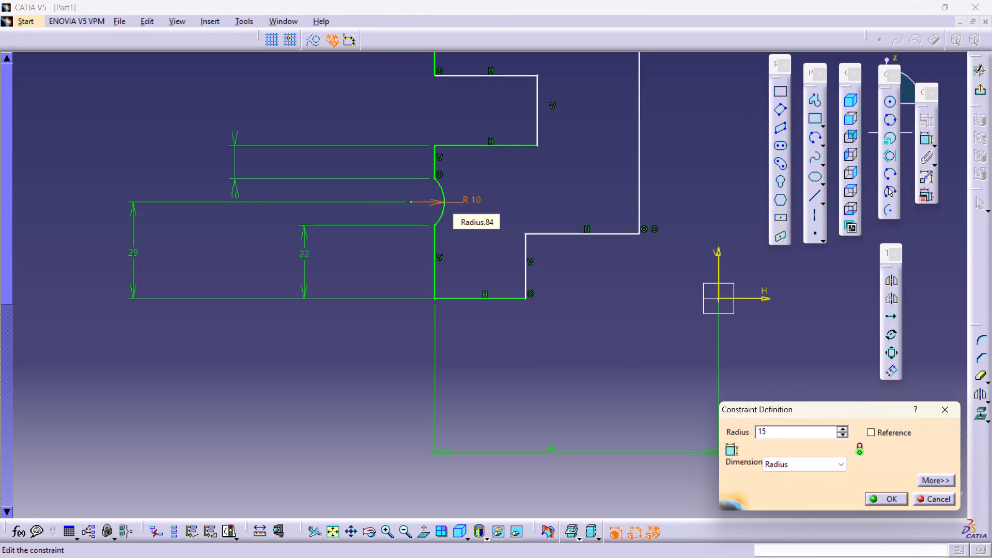
{"action": "key", "text": "Return"}
{"action": "double_click", "coordinate": [595, 193]}
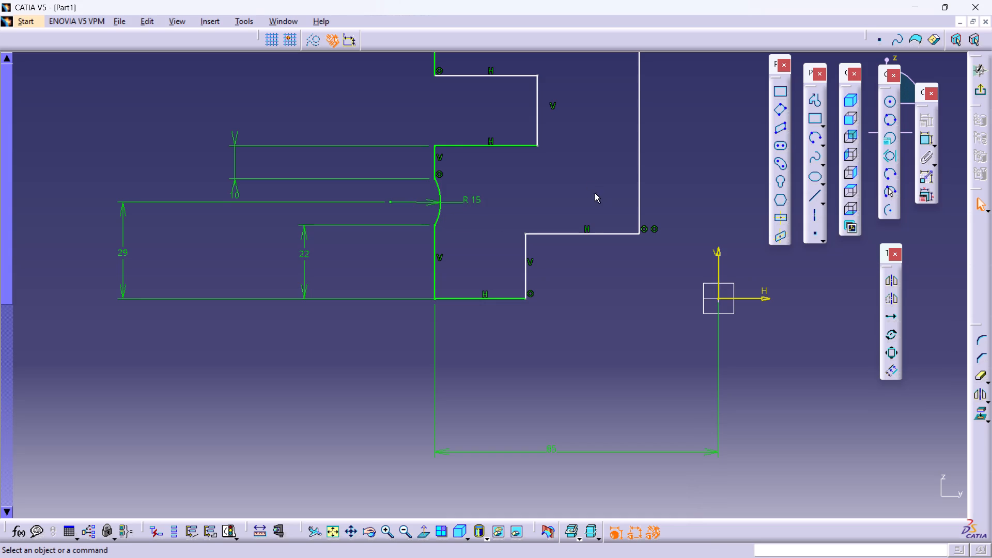
Dimension the inner vertical wall from the sketch's vertical axis and set the distance to 30 mm.
{"action": "middle_click_drag", "start_coordinate": [540, 222], "coordinate": [507, 365]}
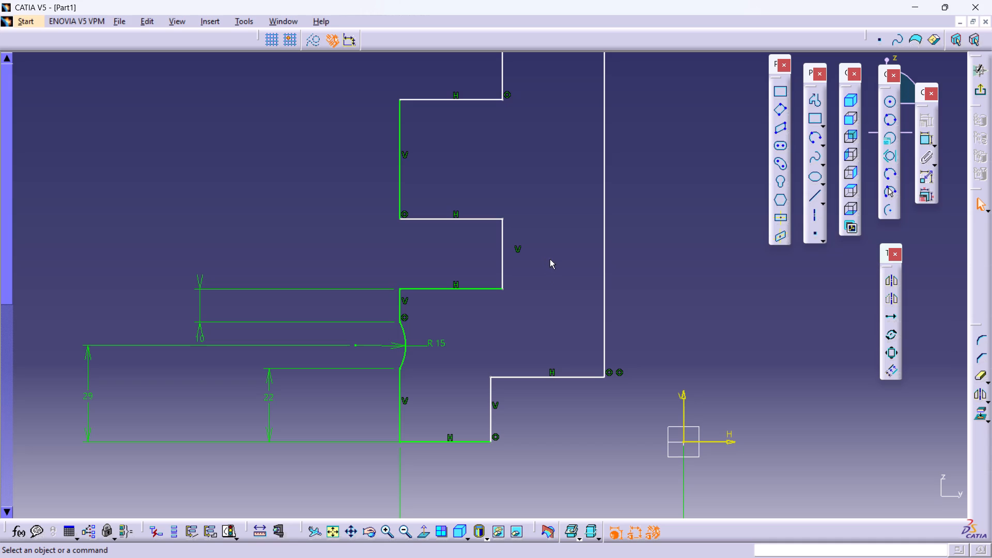
{"action": "middle_click_drag", "start_coordinate": [622, 342], "coordinate": [504, 251]}
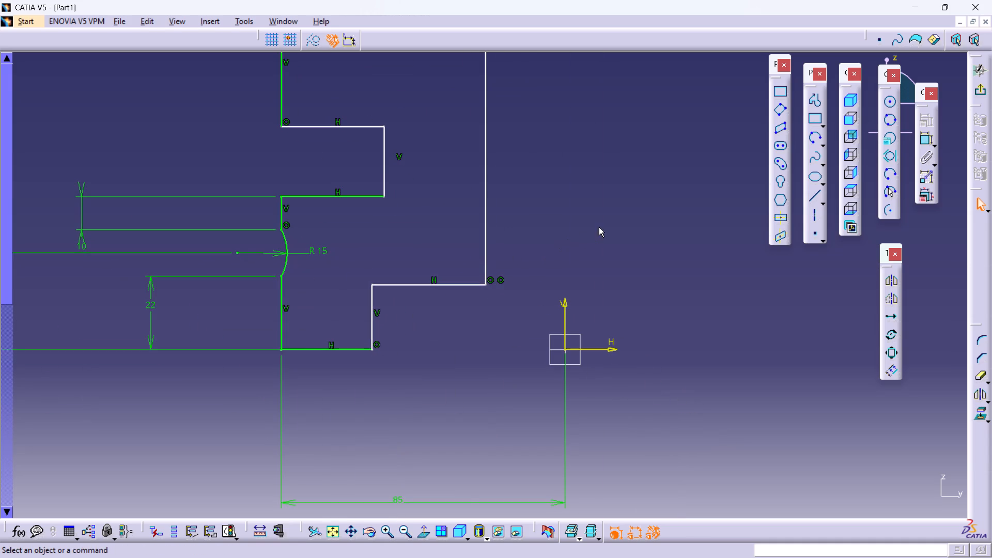
{"action": "left_click", "coordinate": [419, 529]}
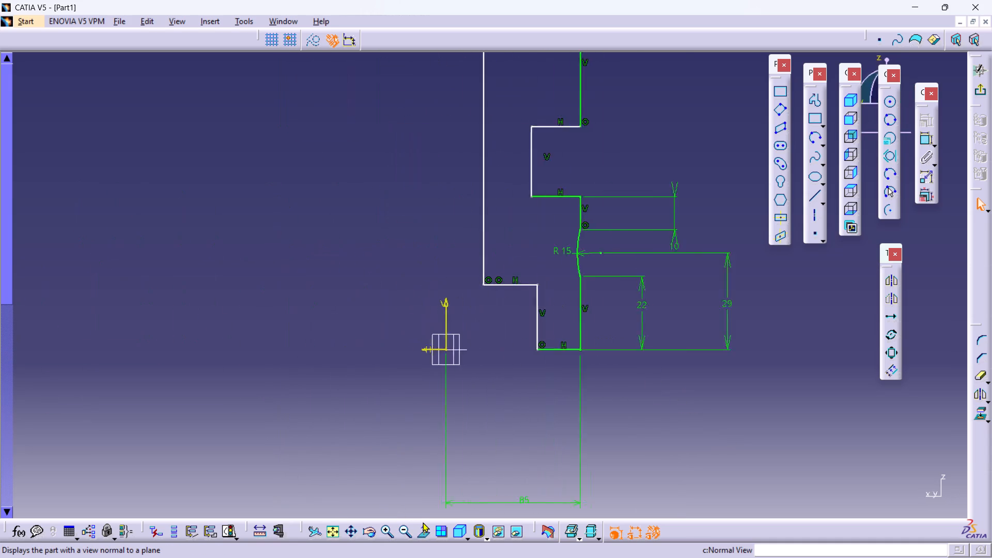
{"action": "left_click", "coordinate": [422, 522]}
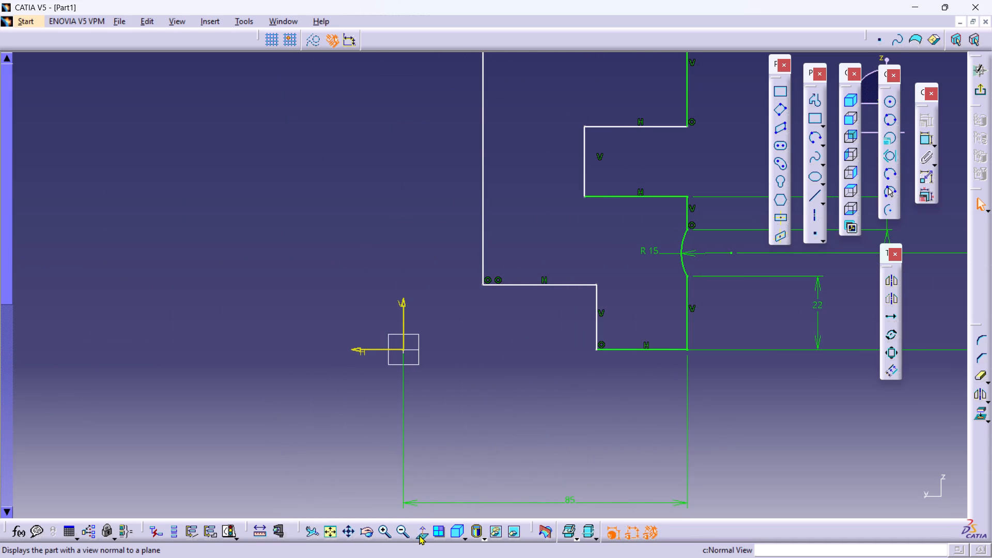
{"action": "left_click", "coordinate": [419, 535]}
{"action": "double_click", "coordinate": [542, 239]}
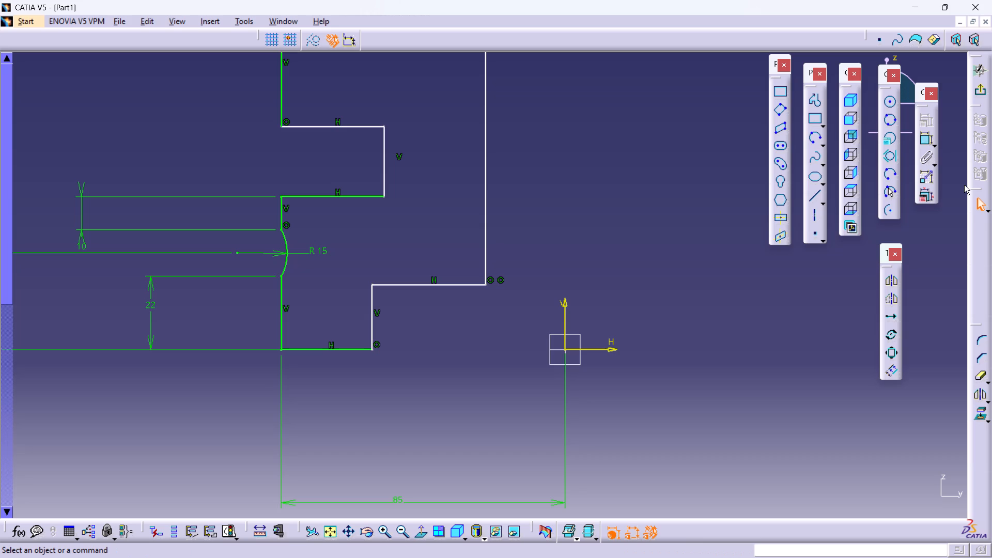
{"action": "left_click", "coordinate": [923, 141]}
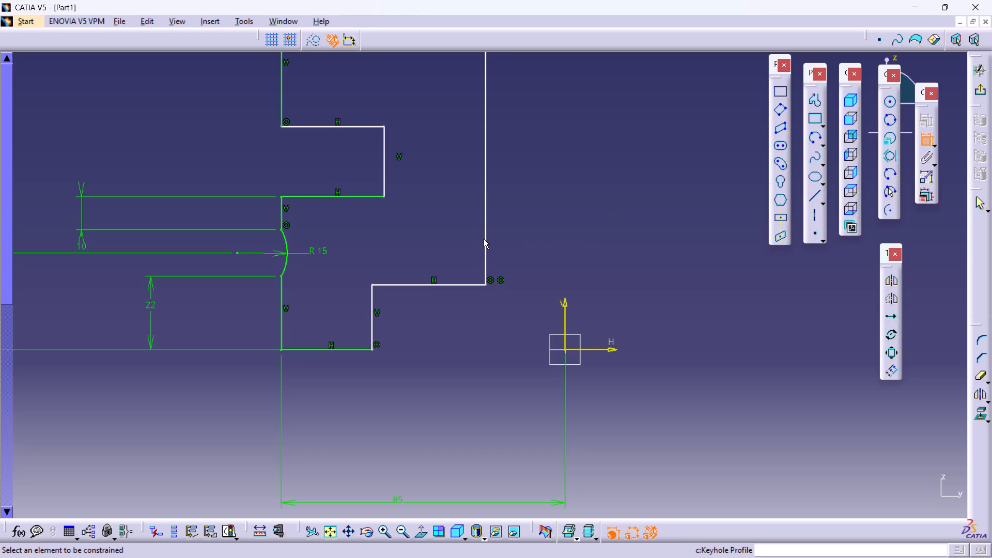
{"action": "left_click", "coordinate": [487, 241]}
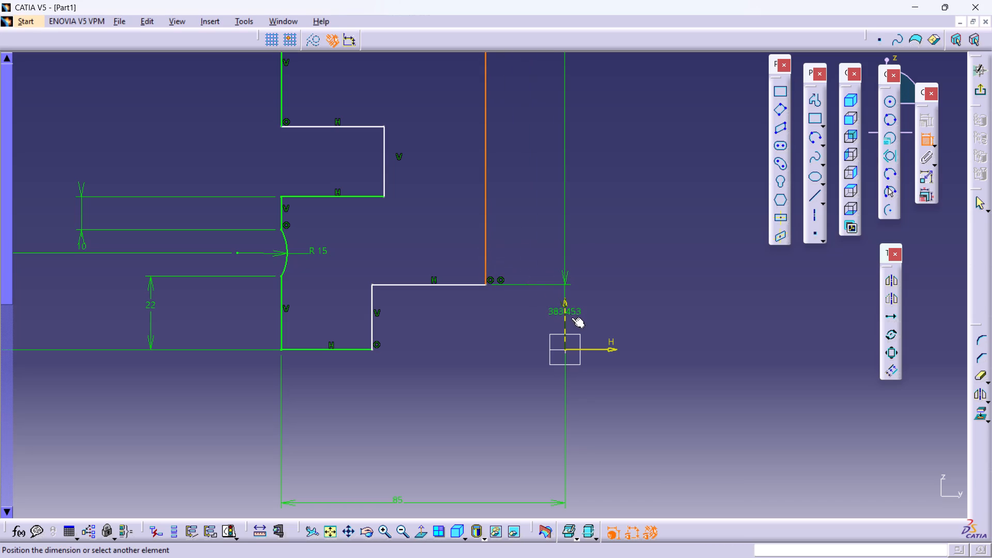
{"action": "left_click", "coordinate": [565, 313]}
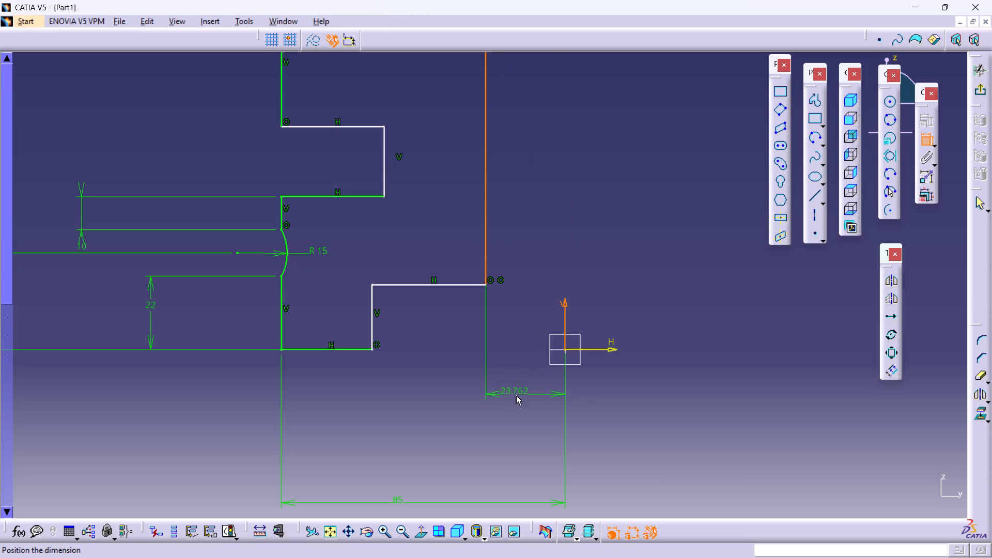
{"action": "left_click", "coordinate": [523, 401]}
{"action": "double_click", "coordinate": [523, 401]}
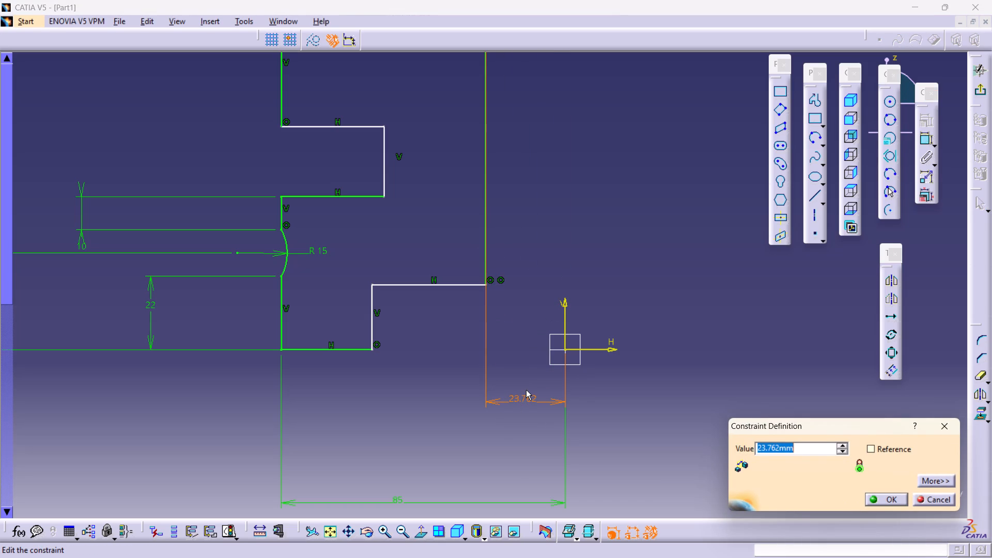
{"action": "type", "text": "30"}
{"action": "key", "text": "Return"}
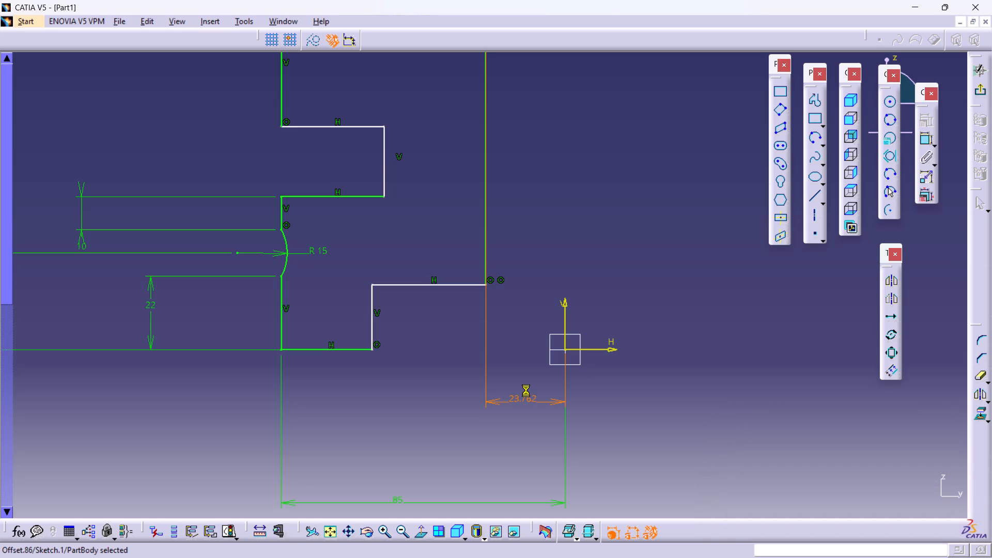
{"action": "left_click", "coordinate": [613, 245]}
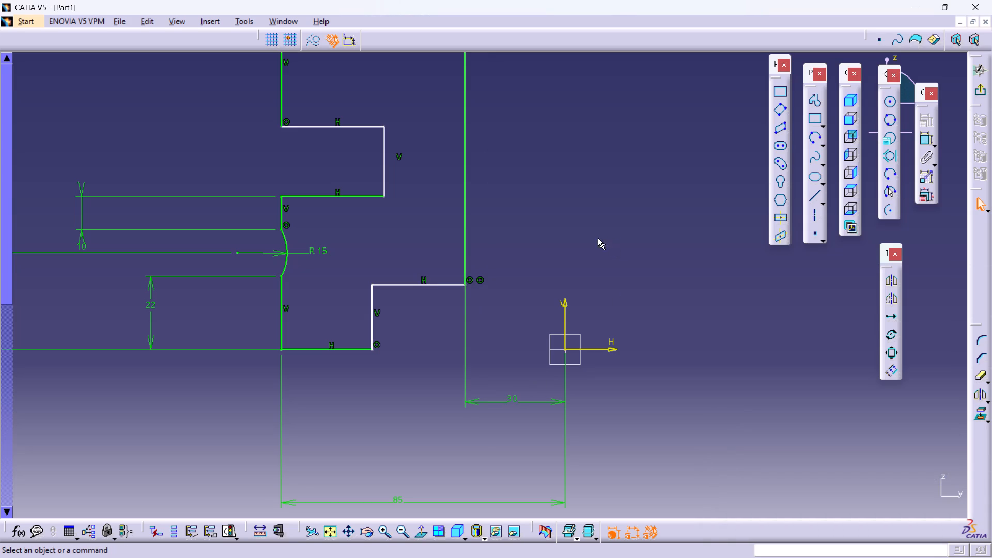
Move the lower edge of the thin upper land down, shortening the long recess beneath it to a small groove.
{"action": "right_click", "coordinate": [597, 238]}
{"action": "middle_click_drag", "start_coordinate": [568, 216], "coordinate": [593, 293]}
{"action": "right_click", "coordinate": [543, 209]}
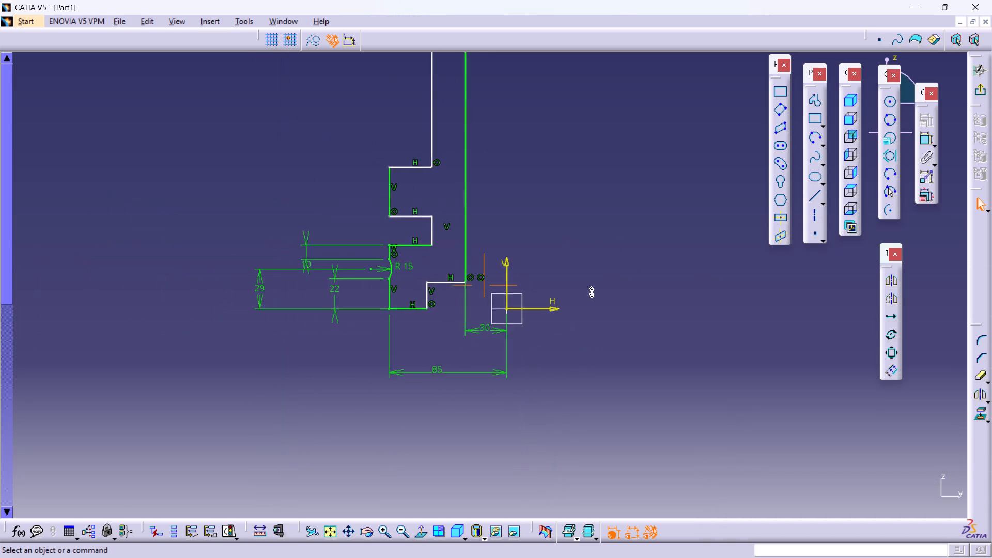
{"action": "middle_click_drag", "start_coordinate": [593, 293], "coordinate": [598, 297]}
{"action": "middle_click_drag", "start_coordinate": [587, 249], "coordinate": [616, 369]}
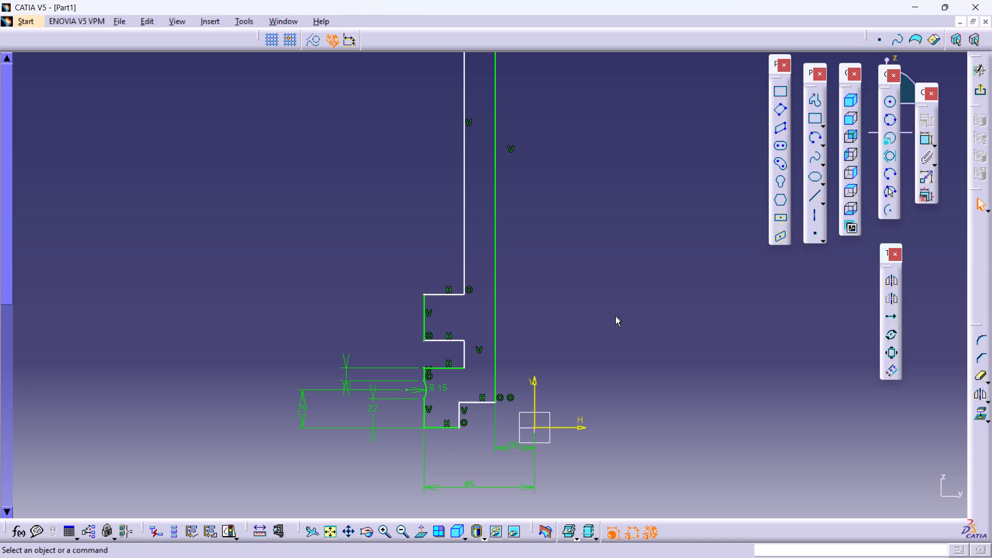
{"action": "middle_click", "coordinate": [558, 256]}
{"action": "right_click", "coordinate": [558, 256]}
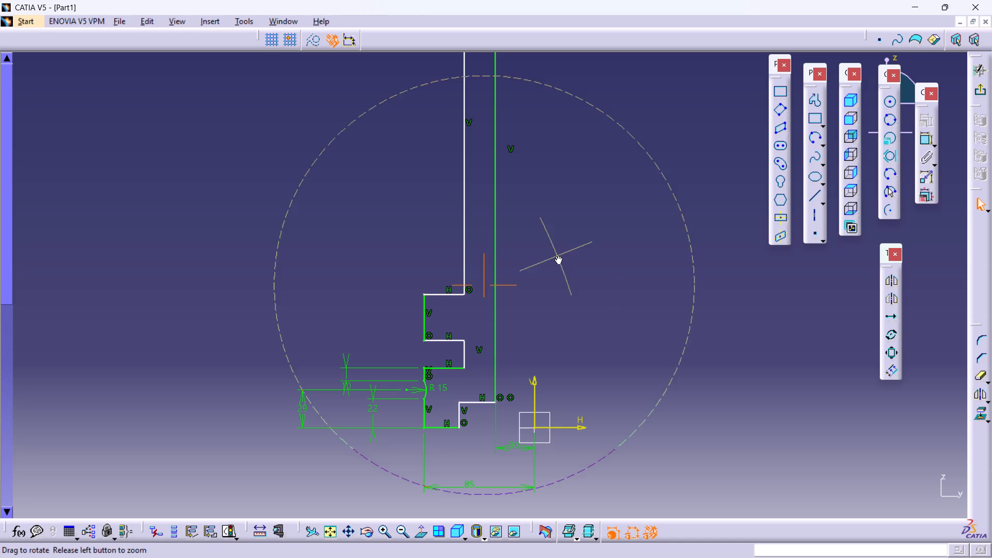
{"action": "middle_click_drag", "start_coordinate": [630, 306], "coordinate": [629, 327]}
{"action": "right_click", "coordinate": [562, 282]}
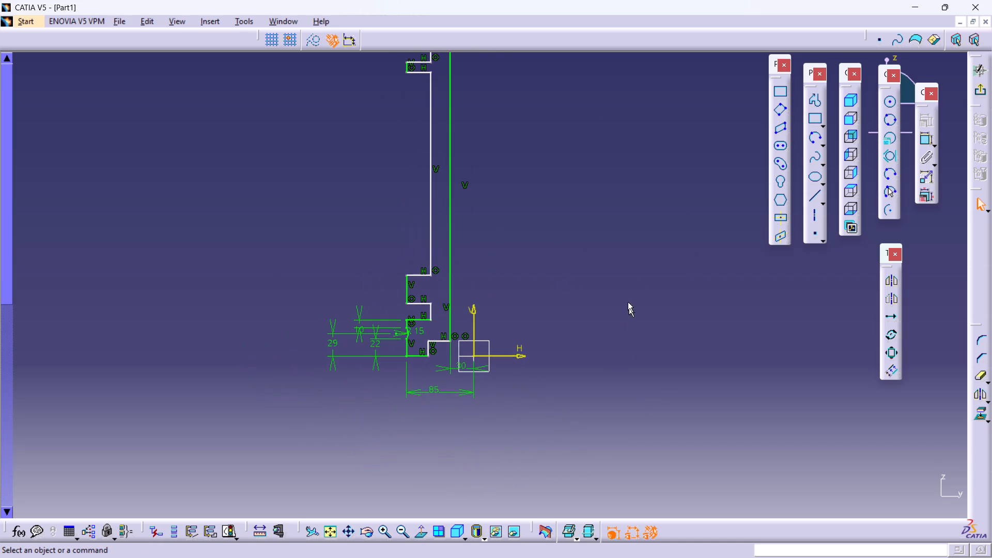
{"action": "middle_click_drag", "start_coordinate": [616, 277], "coordinate": [629, 379]}
{"action": "middle_click_drag", "start_coordinate": [608, 300], "coordinate": [630, 419]}
{"action": "double_click", "coordinate": [616, 337]}
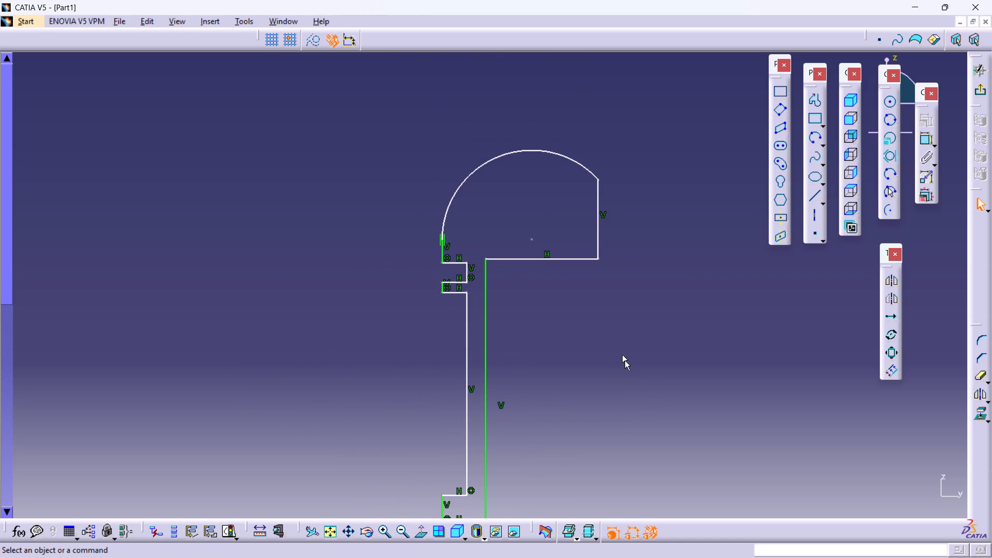
{"action": "middle_click", "coordinate": [613, 287]}
{"action": "middle_click_drag", "start_coordinate": [551, 353], "coordinate": [581, 248]}
{"action": "double_click", "coordinate": [590, 263]}
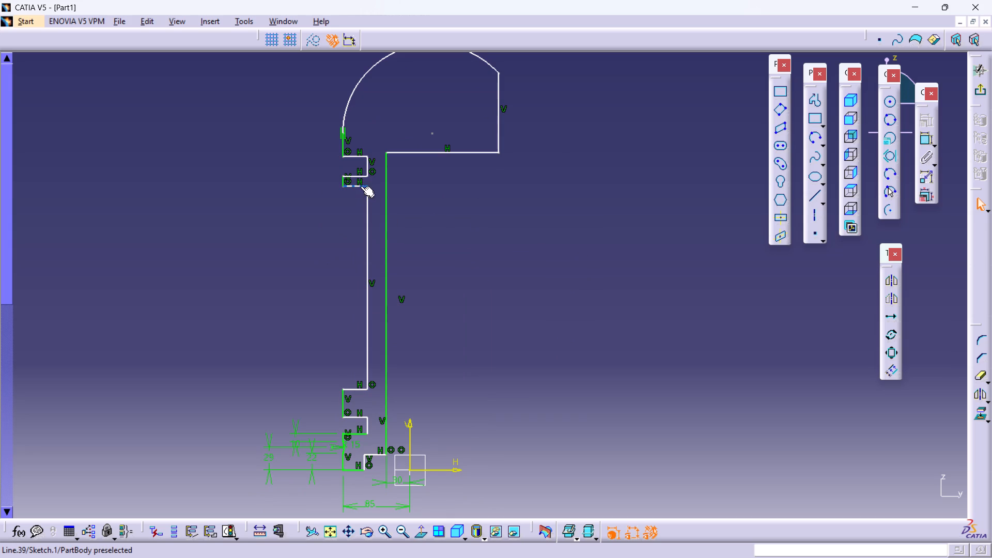
{"action": "left_click_drag", "start_coordinate": [359, 184], "coordinate": [359, 354]}
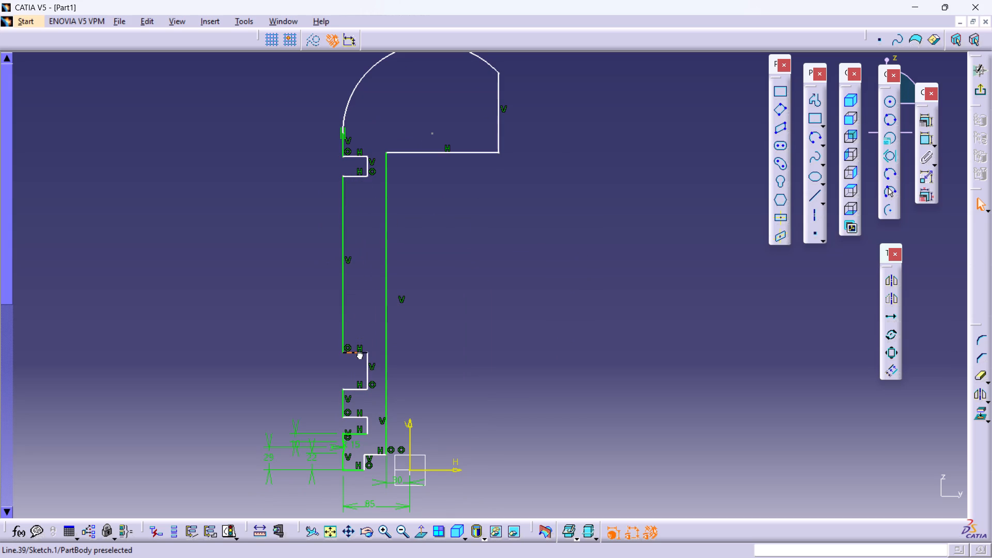
{"action": "left_click_drag", "start_coordinate": [359, 354], "coordinate": [367, 358]}
{"action": "left_click", "coordinate": [361, 207]}
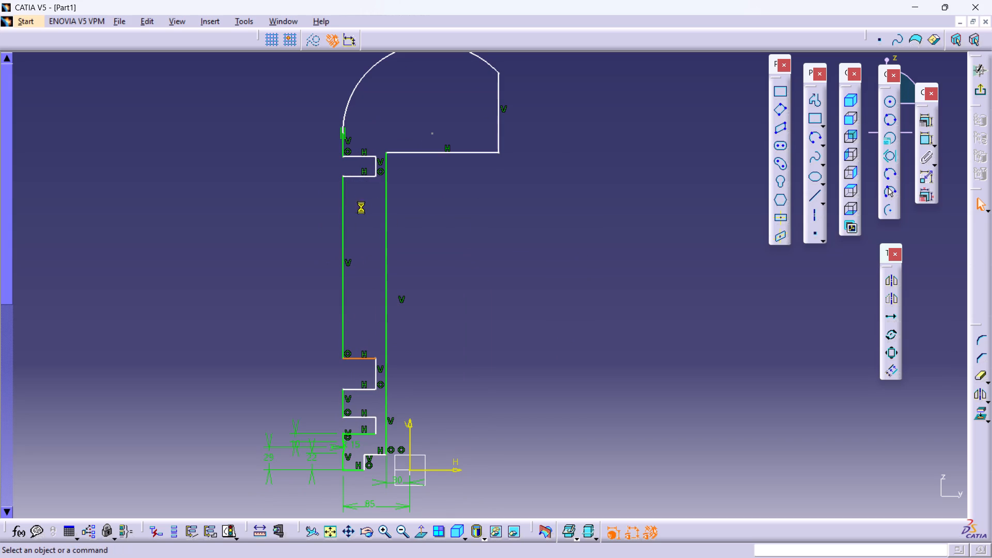
Move the upper edge of the same land down close to its lower edge, leaving a short land above the small groove.
{"action": "left_click_drag", "start_coordinate": [361, 176], "coordinate": [361, 324]}
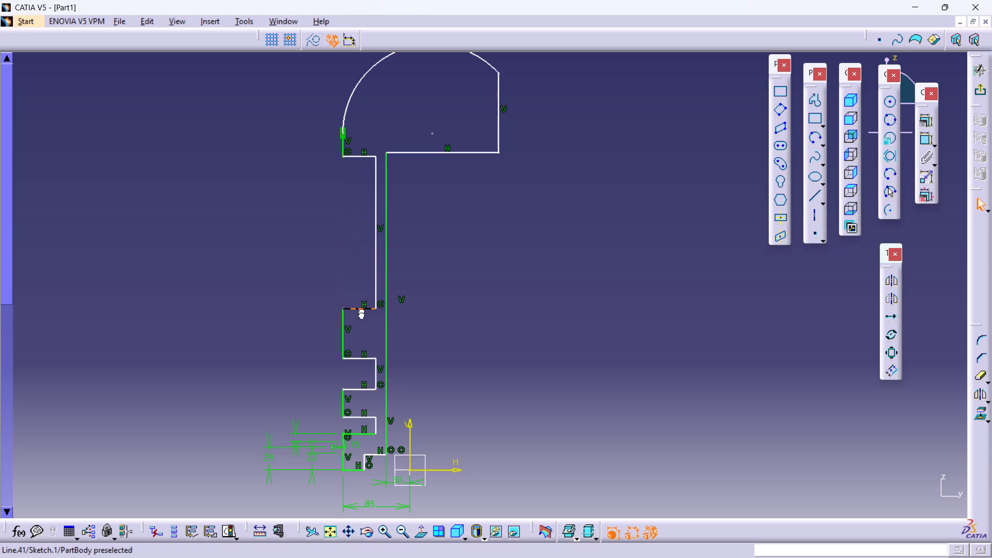
{"action": "left_click_drag", "start_coordinate": [361, 324], "coordinate": [354, 334]}
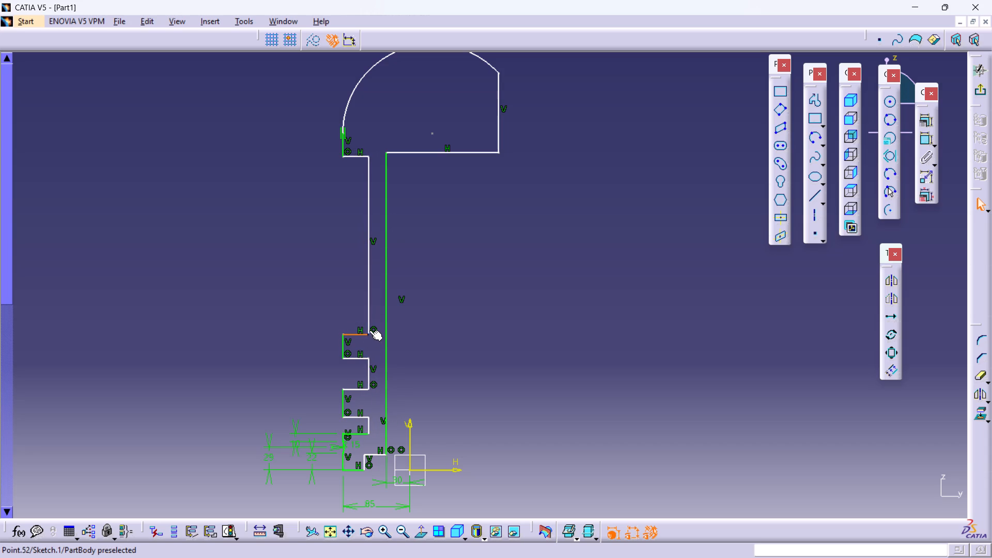
{"action": "double_click", "coordinate": [571, 310]}
Start a dimensional constraint on the lower land-and-groove section of the profile.
{"action": "middle_click_drag", "start_coordinate": [493, 380], "coordinate": [525, 297]}
{"action": "right_click_drag", "start_coordinate": [534, 302], "coordinate": [527, 297]}
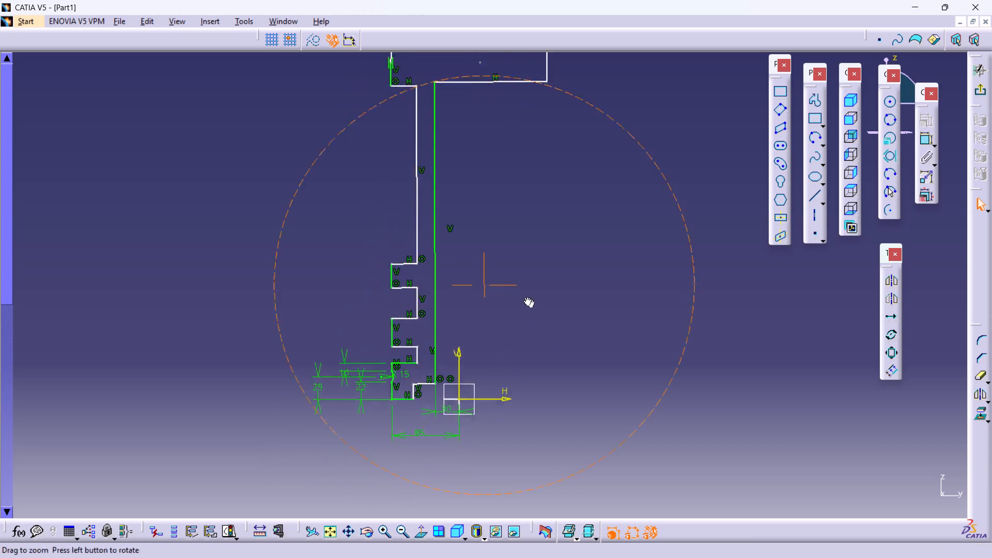
{"action": "middle_click_drag", "start_coordinate": [525, 297], "coordinate": [520, 229]}
{"action": "middle_click_drag", "start_coordinate": [542, 278], "coordinate": [574, 191]}
{"action": "double_click", "coordinate": [562, 211]}
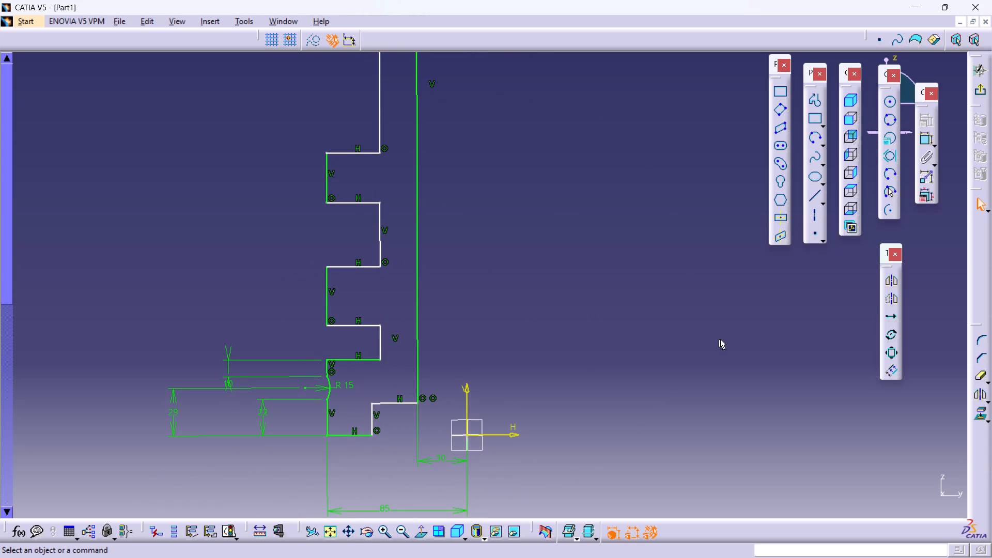
{"action": "double_click", "coordinate": [928, 137]}
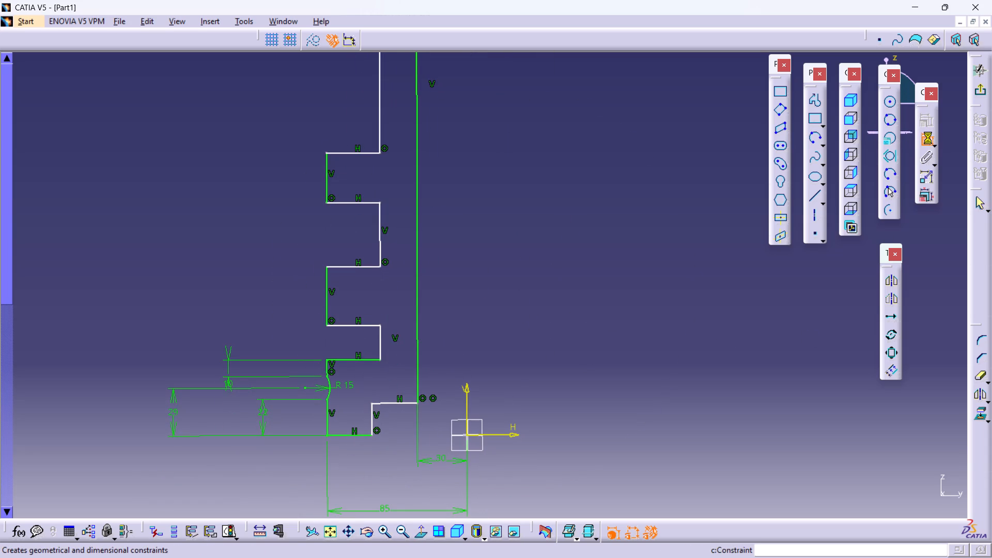
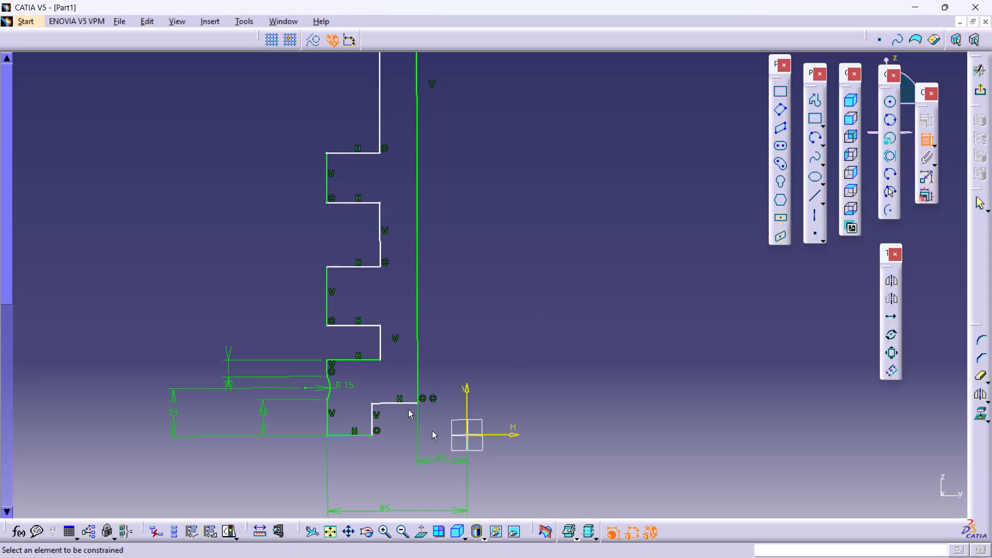
Dimension the vertical inner wall of the lowest ring groove and set the groove height to 9 mm.
{"action": "left_click", "coordinate": [420, 537]}
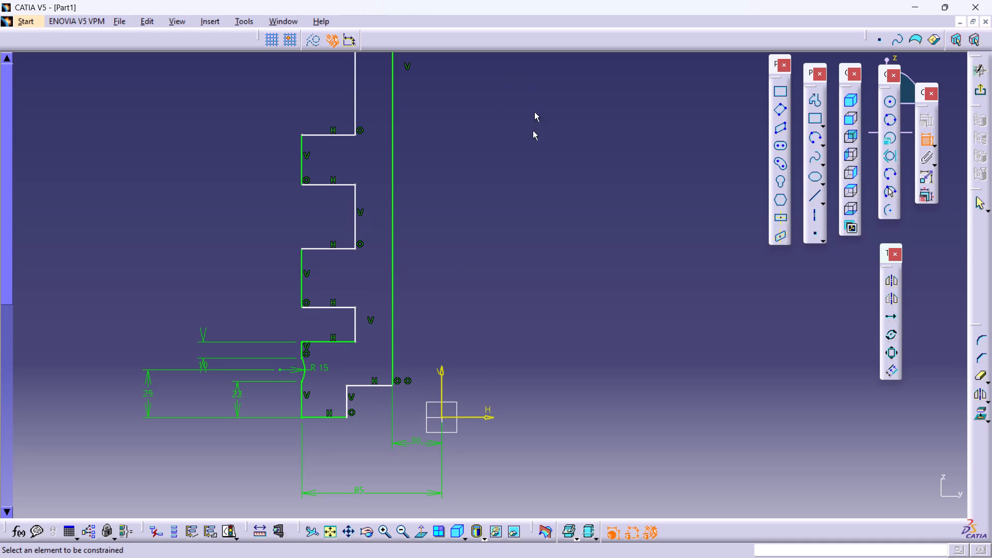
{"action": "middle_click", "coordinate": [516, 255]}
{"action": "middle_click_drag", "start_coordinate": [495, 247], "coordinate": [512, 257]}
{"action": "right_click", "coordinate": [495, 247]}
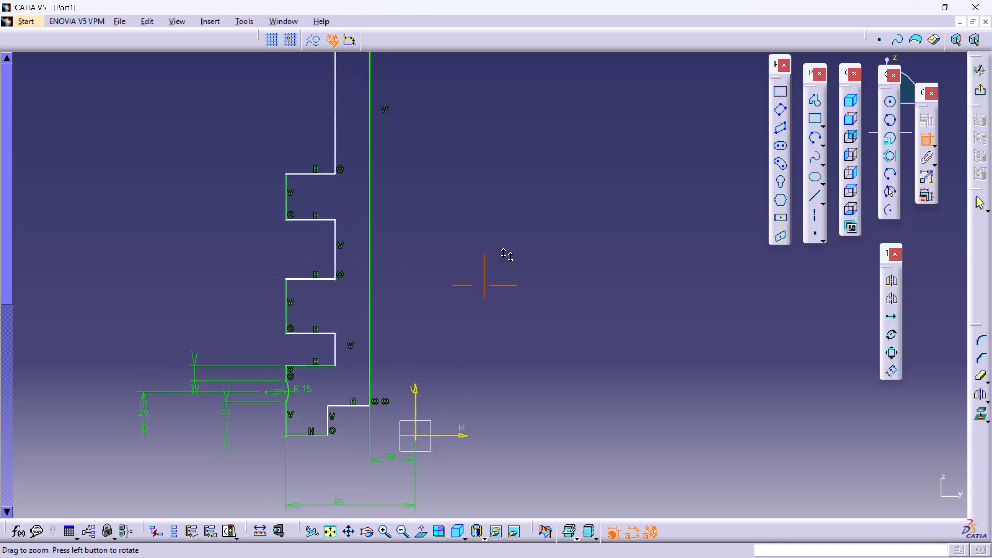
{"action": "middle_click_drag", "start_coordinate": [512, 257], "coordinate": [572, 290]}
{"action": "right_click", "coordinate": [439, 236]}
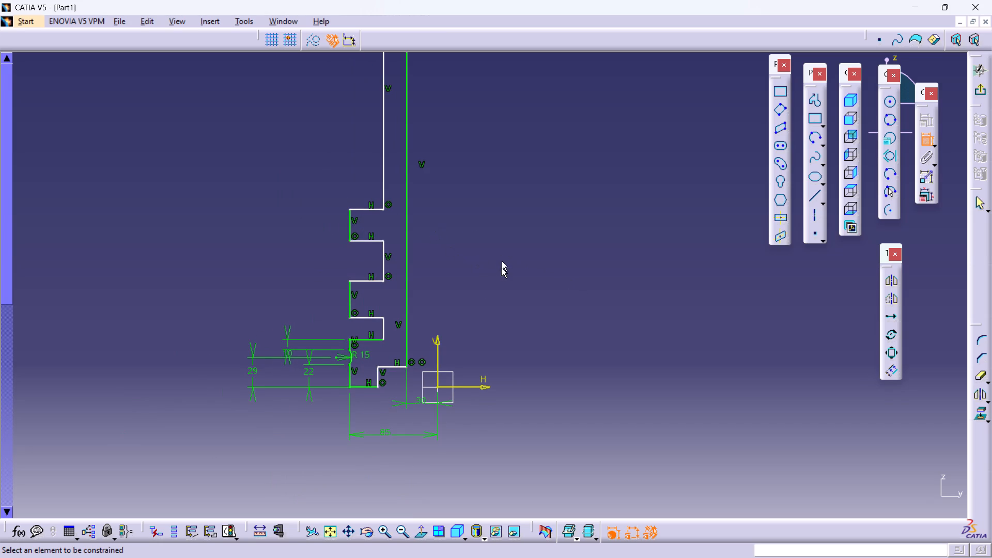
{"action": "middle_click_drag", "start_coordinate": [486, 249], "coordinate": [554, 305]}
{"action": "right_click", "coordinate": [478, 244]}
{"action": "middle_click", "coordinate": [556, 307]}
{"action": "middle_click_drag", "start_coordinate": [548, 235], "coordinate": [584, 367]}
{"action": "middle_click_drag", "start_coordinate": [579, 338], "coordinate": [578, 323]}
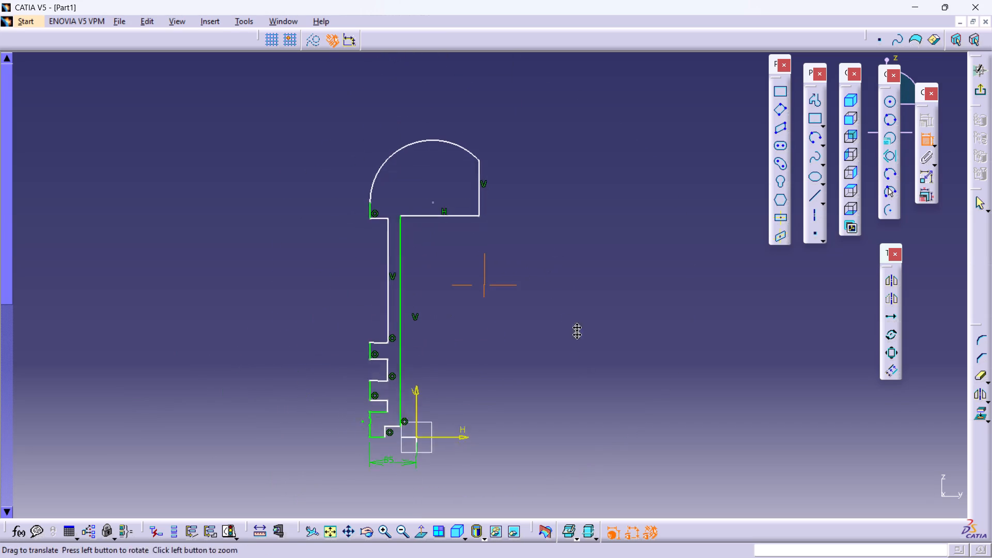
{"action": "middle_click_drag", "start_coordinate": [578, 323], "coordinate": [614, 238]}
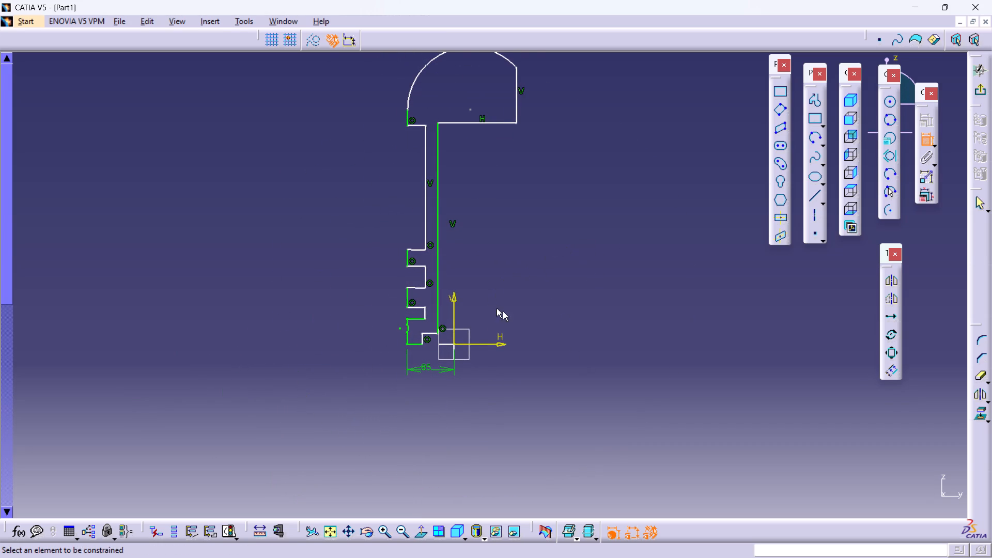
{"action": "middle_click_drag", "start_coordinate": [530, 325], "coordinate": [552, 237]}
{"action": "right_click", "coordinate": [559, 315]}
{"action": "scroll", "coordinate": [507, 266], "scroll_direction": "up", "scroll_amount": 1}
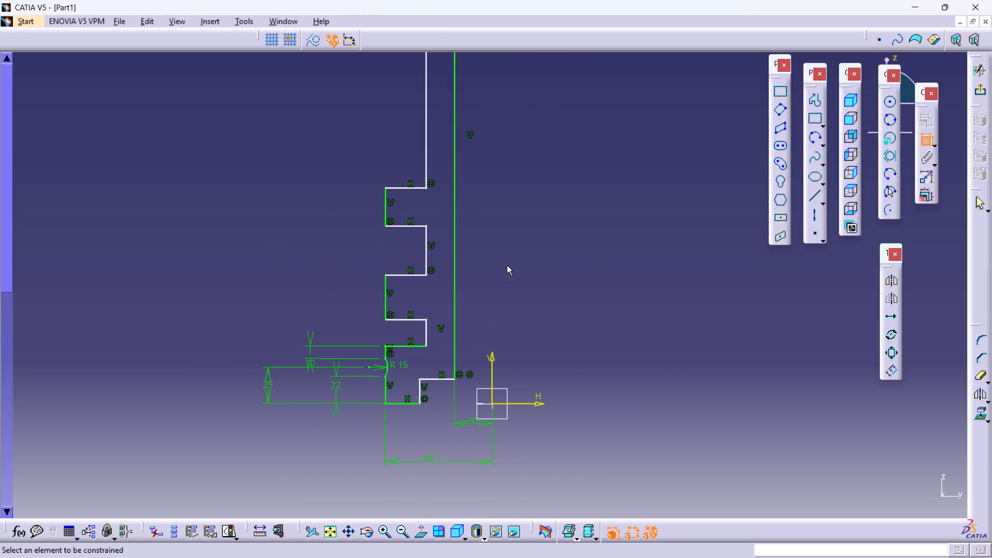
{"action": "left_click", "coordinate": [427, 330]}
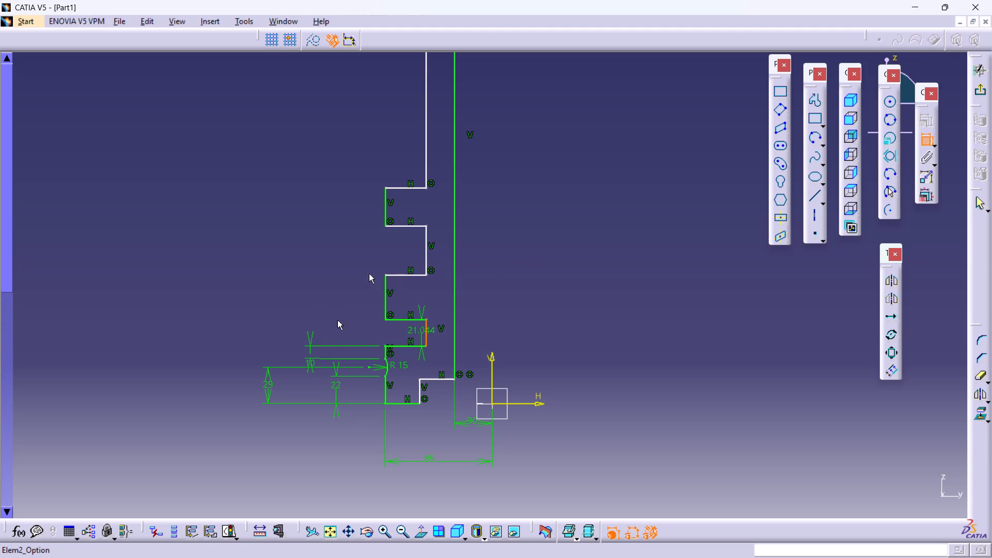
{"action": "right_click", "coordinate": [552, 228]}
{"action": "middle_click_drag", "start_coordinate": [552, 228], "coordinate": [552, 227]}
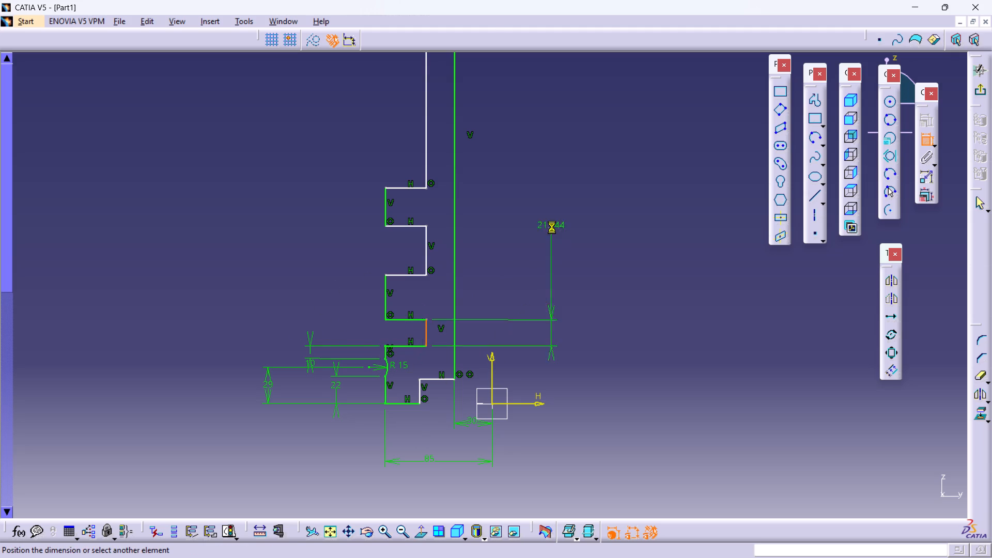
{"action": "middle_click_drag", "start_coordinate": [552, 227], "coordinate": [576, 147]}
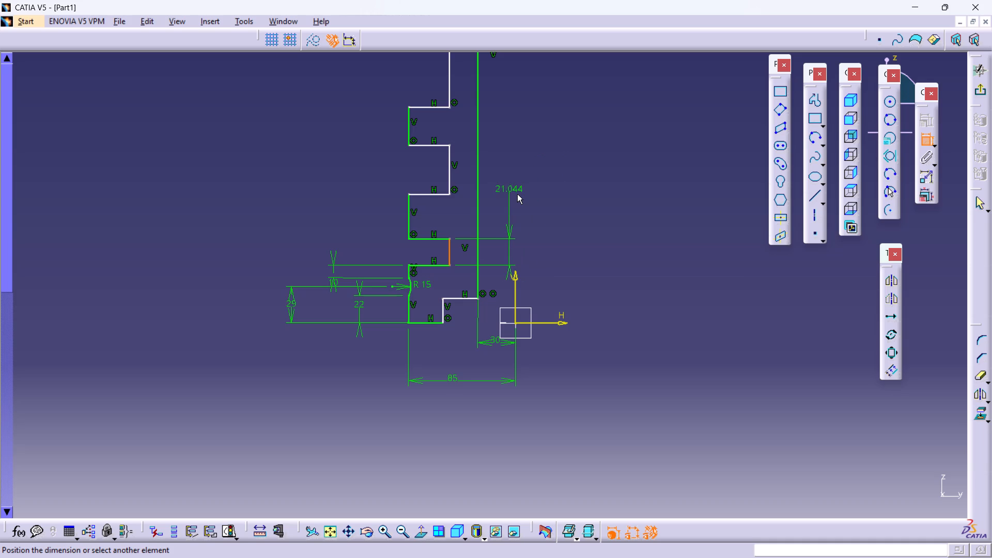
{"action": "left_click", "coordinate": [544, 214]}
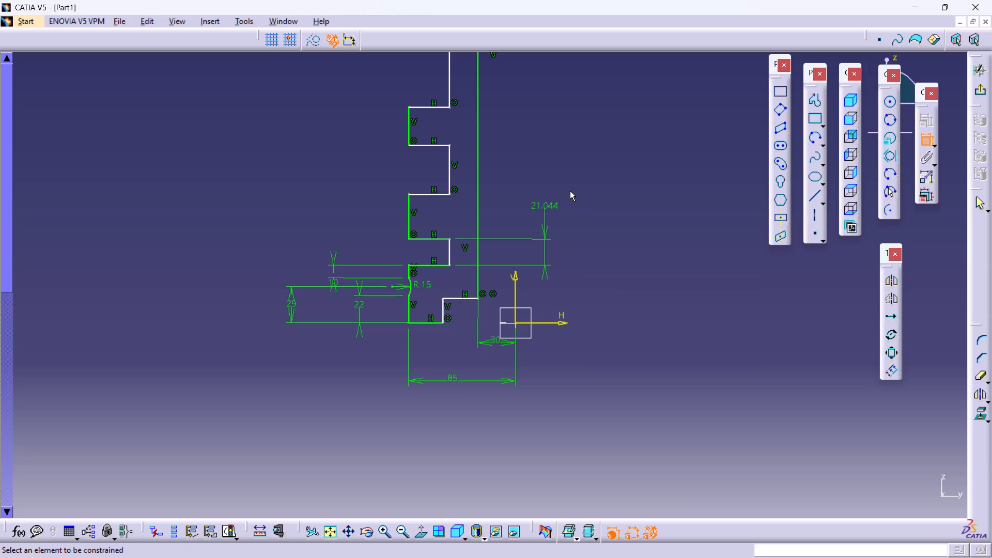
{"action": "double_click", "coordinate": [547, 206]}
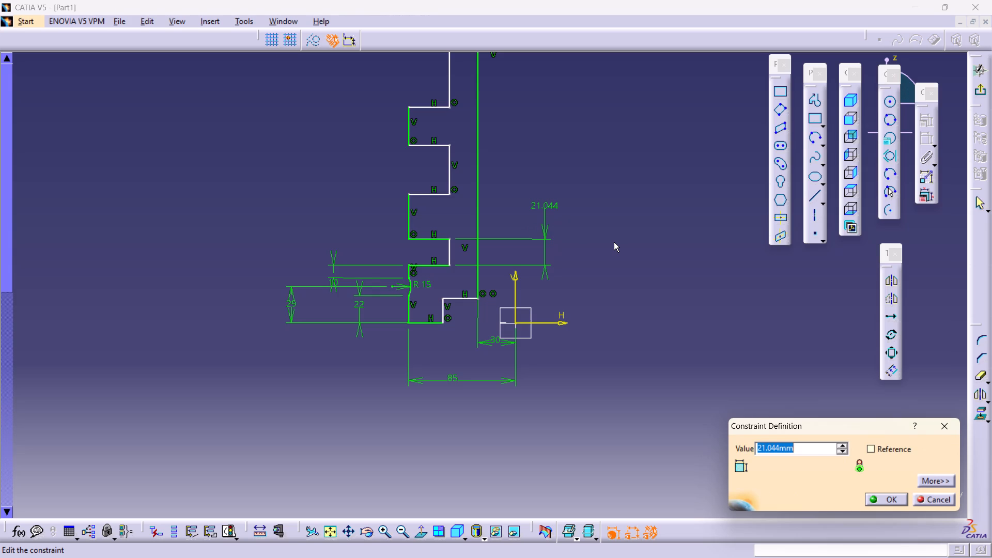
{"action": "key", "text": "9"}
{"action": "key", "text": "Return"}
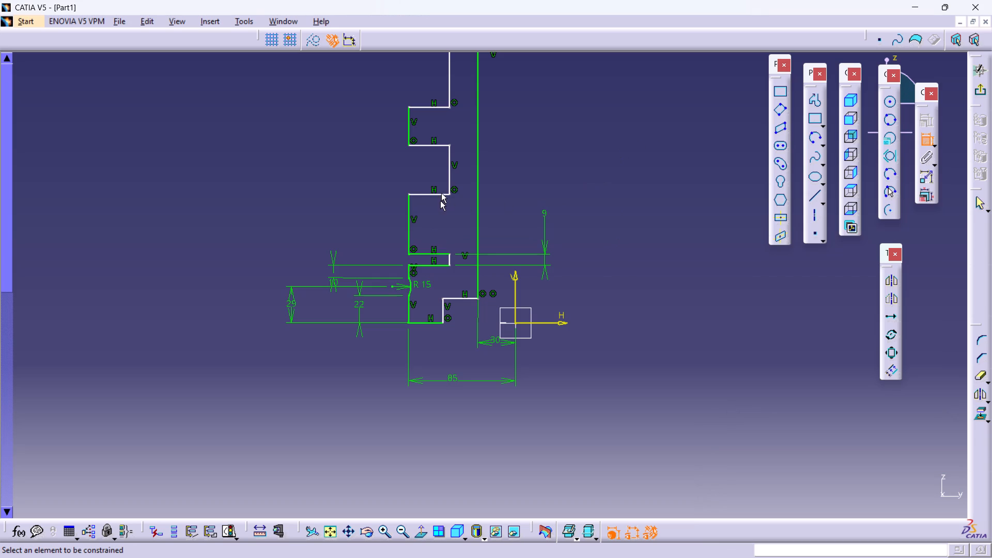
Dimension the outer vertical edge of the land directly above the lowest groove and set its height to 9 mm.
{"action": "left_click", "coordinate": [409, 215]}
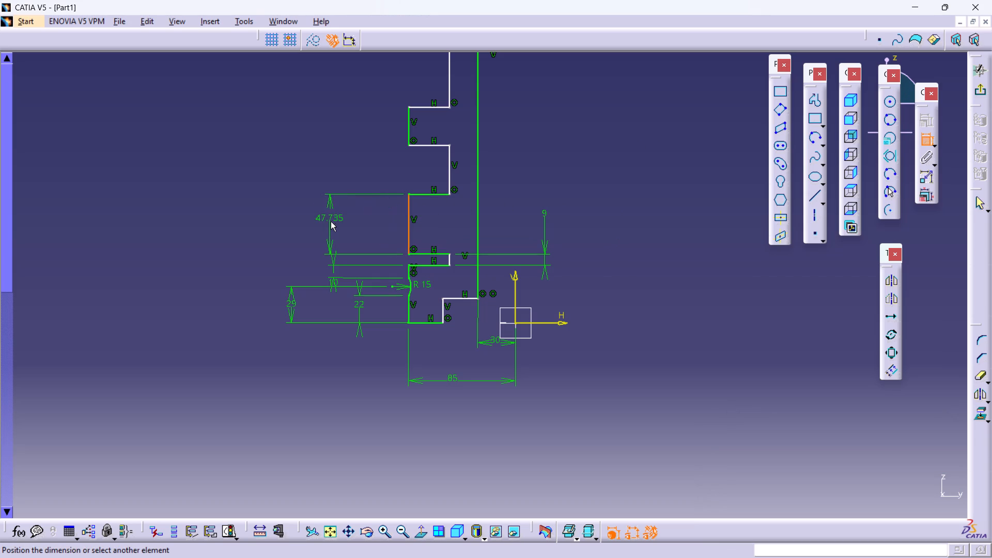
{"action": "left_click", "coordinate": [331, 222]}
{"action": "double_click", "coordinate": [331, 222]}
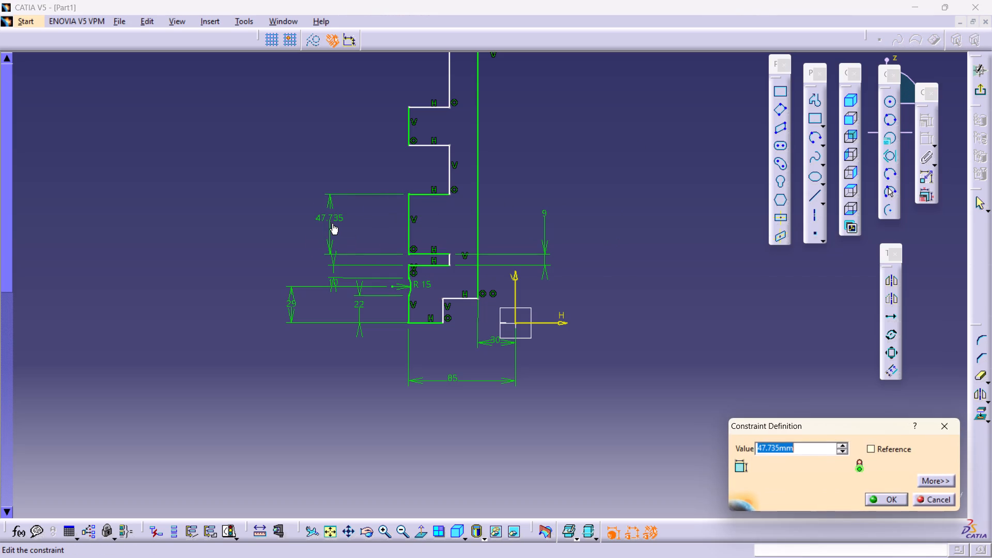
{"action": "key", "text": "9"}
{"action": "key", "text": "Return"}
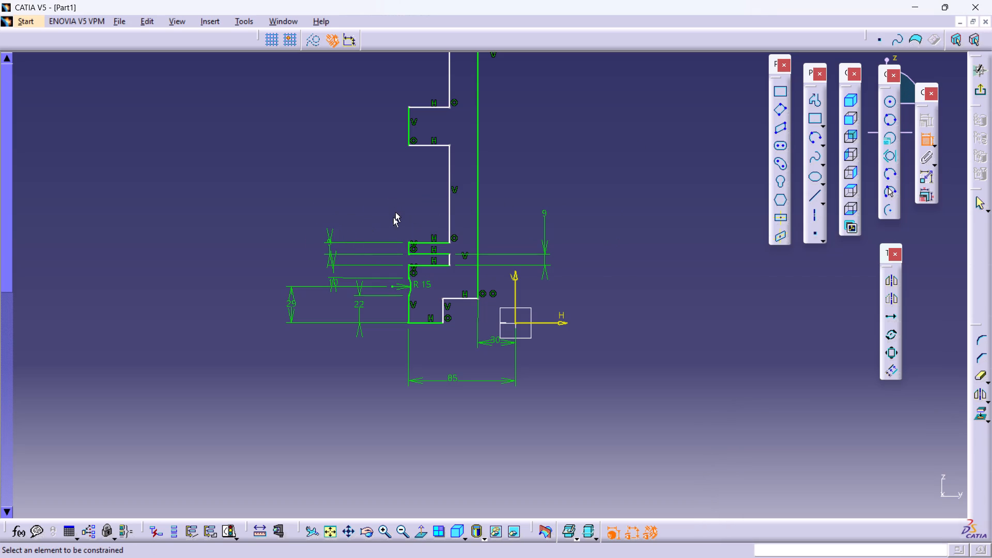
Dimension the inner vertical wall of the second ring groove and set the groove height to 9 mm.
{"action": "left_click", "coordinate": [450, 208]}
{"action": "left_click", "coordinate": [362, 209]}
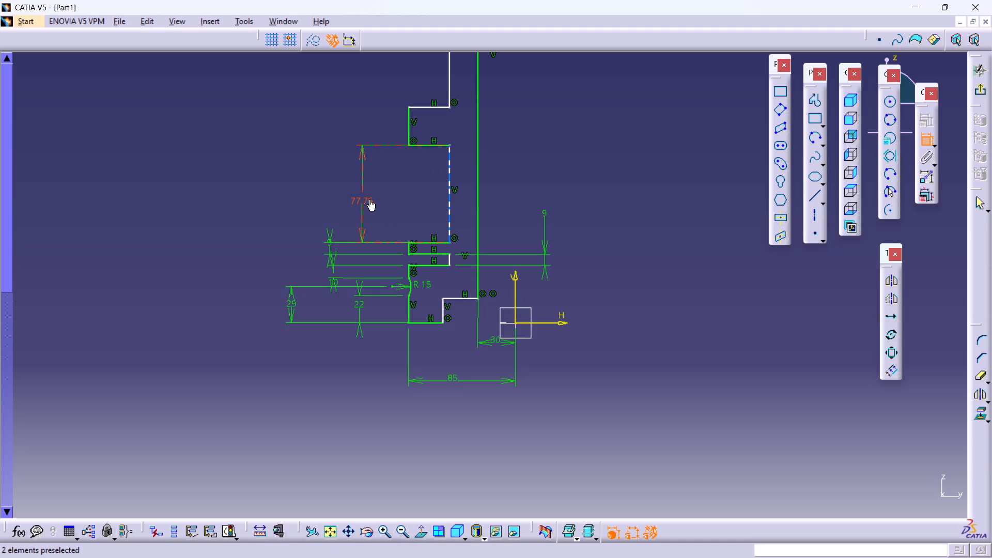
{"action": "double_click", "coordinate": [369, 199]}
{"action": "key", "text": "9"}
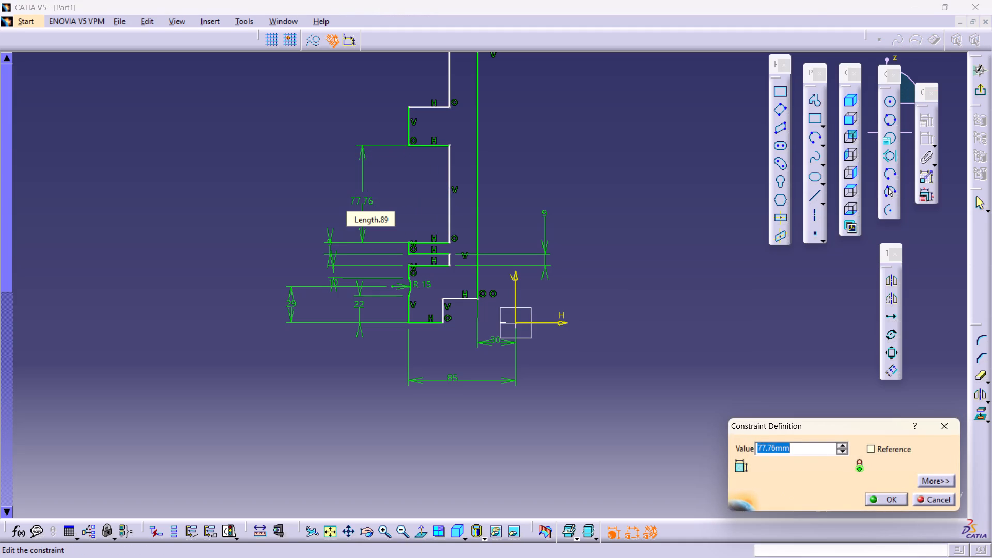
{"action": "key", "text": "Return"}
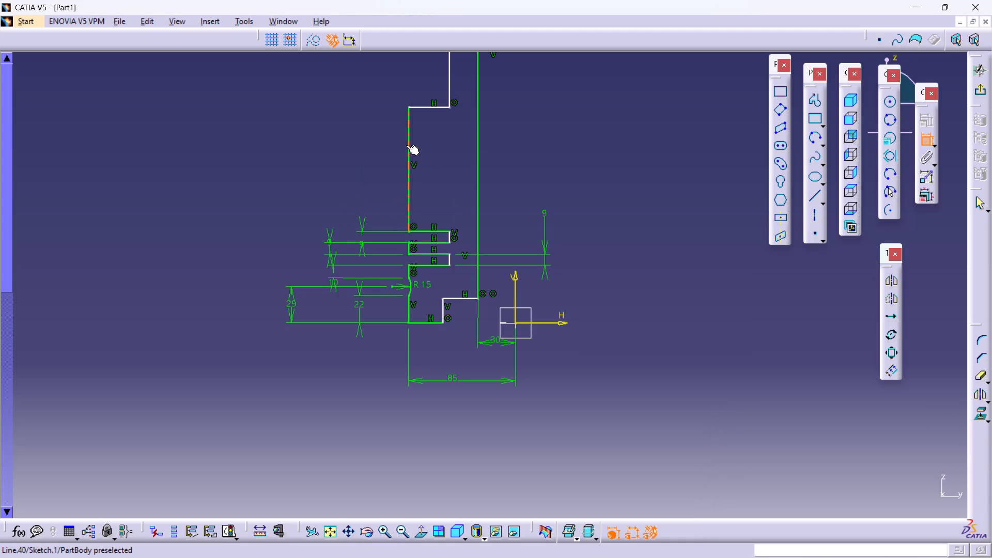
Dimension the outer vertical edge of the land above the second groove and set its height to 9 mm.
{"action": "left_click", "coordinate": [406, 145]}
{"action": "left_click", "coordinate": [355, 139]}
{"action": "double_click", "coordinate": [355, 139]}
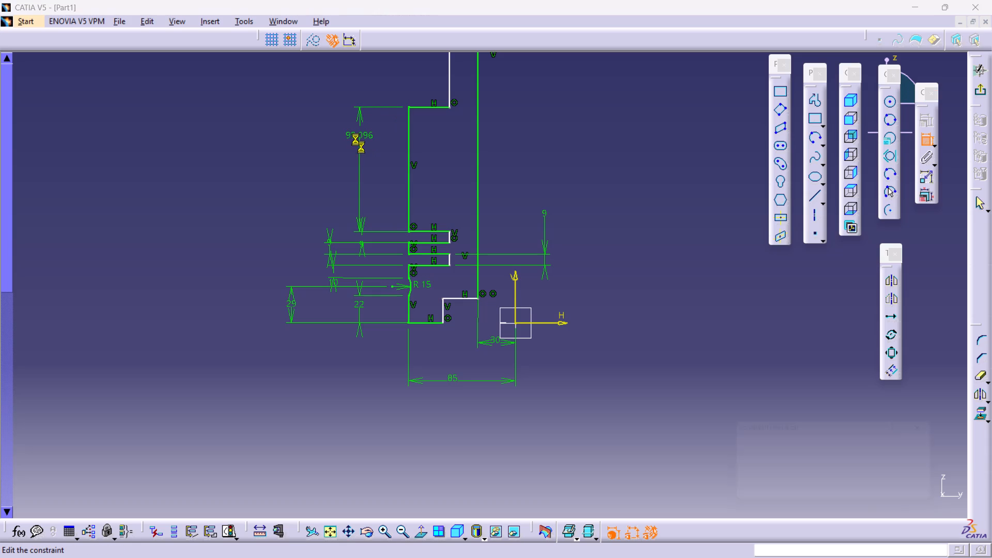
{"action": "key", "text": "9"}
{"action": "key", "text": "Return"}
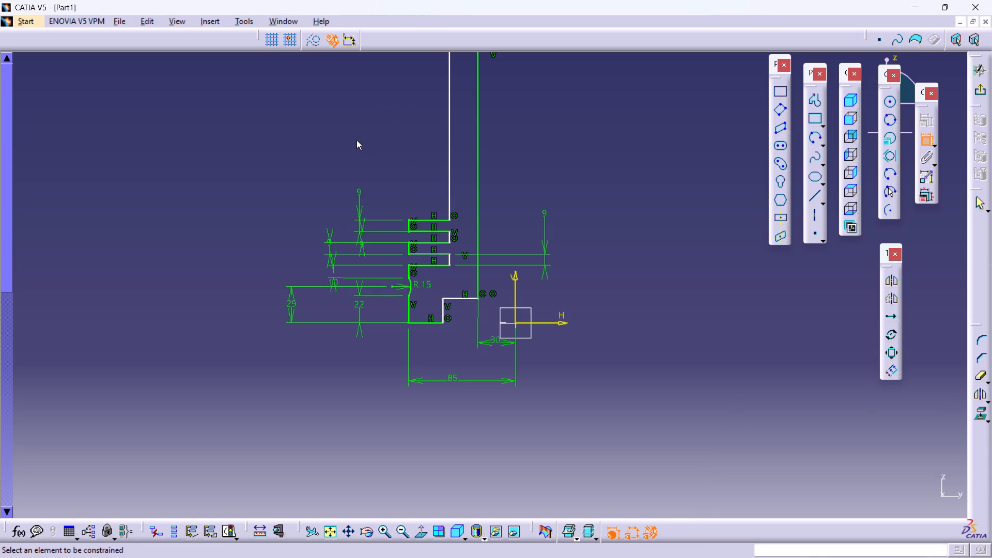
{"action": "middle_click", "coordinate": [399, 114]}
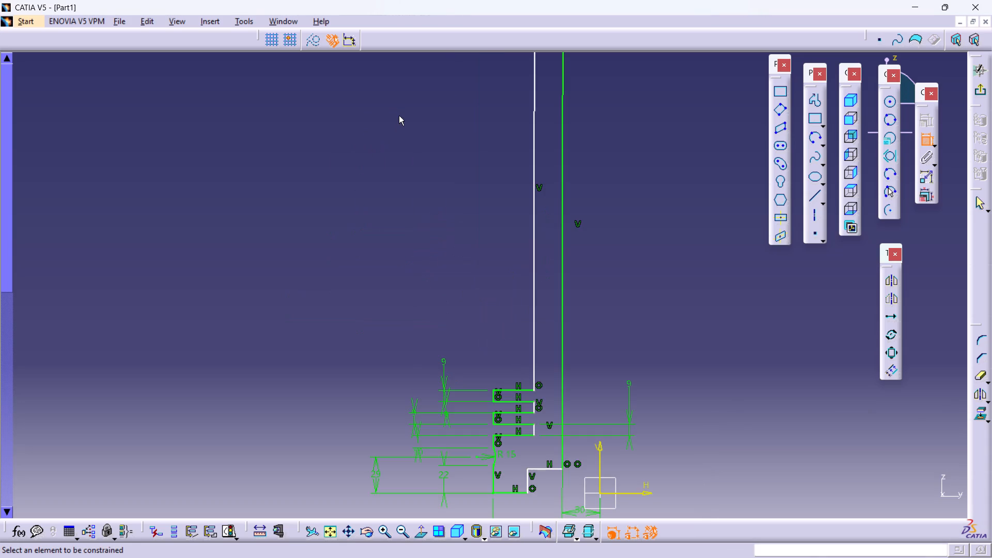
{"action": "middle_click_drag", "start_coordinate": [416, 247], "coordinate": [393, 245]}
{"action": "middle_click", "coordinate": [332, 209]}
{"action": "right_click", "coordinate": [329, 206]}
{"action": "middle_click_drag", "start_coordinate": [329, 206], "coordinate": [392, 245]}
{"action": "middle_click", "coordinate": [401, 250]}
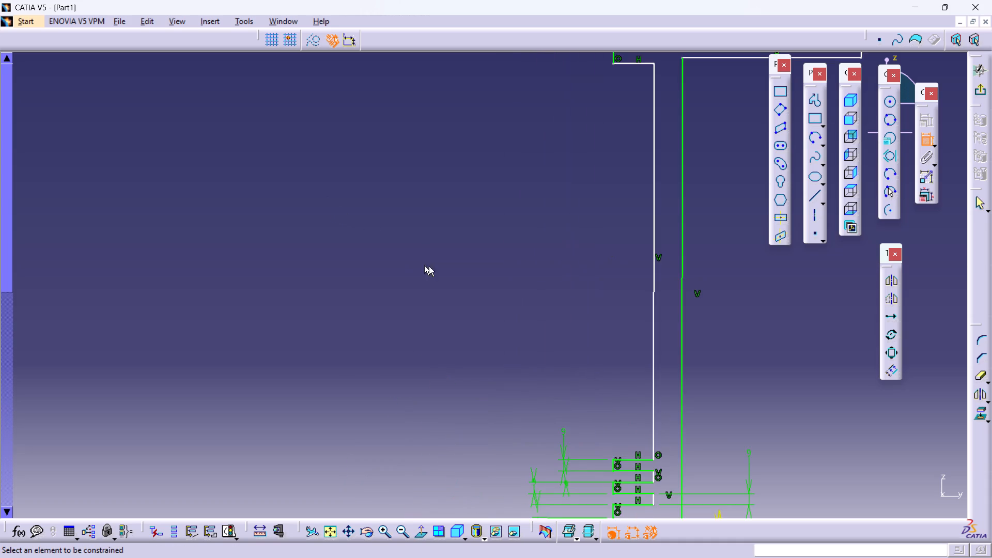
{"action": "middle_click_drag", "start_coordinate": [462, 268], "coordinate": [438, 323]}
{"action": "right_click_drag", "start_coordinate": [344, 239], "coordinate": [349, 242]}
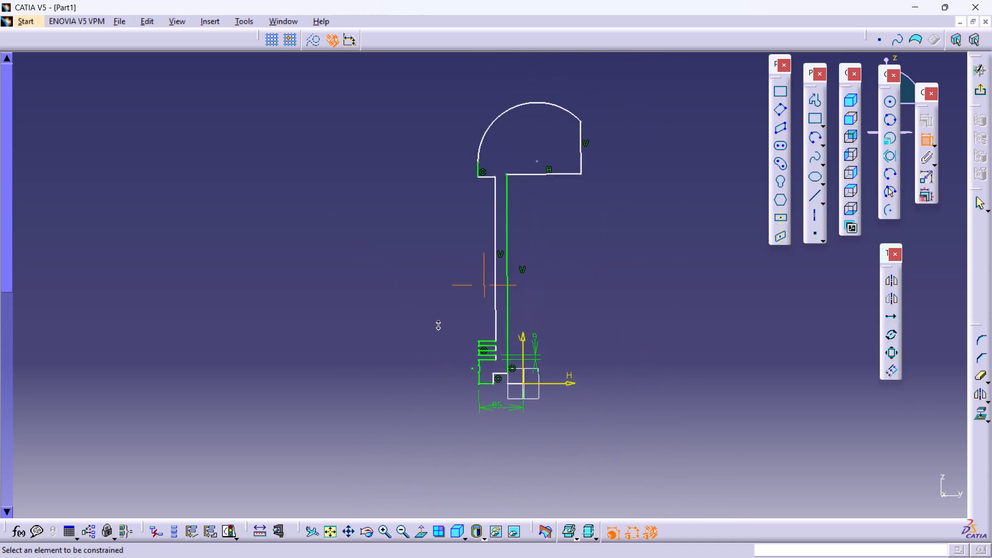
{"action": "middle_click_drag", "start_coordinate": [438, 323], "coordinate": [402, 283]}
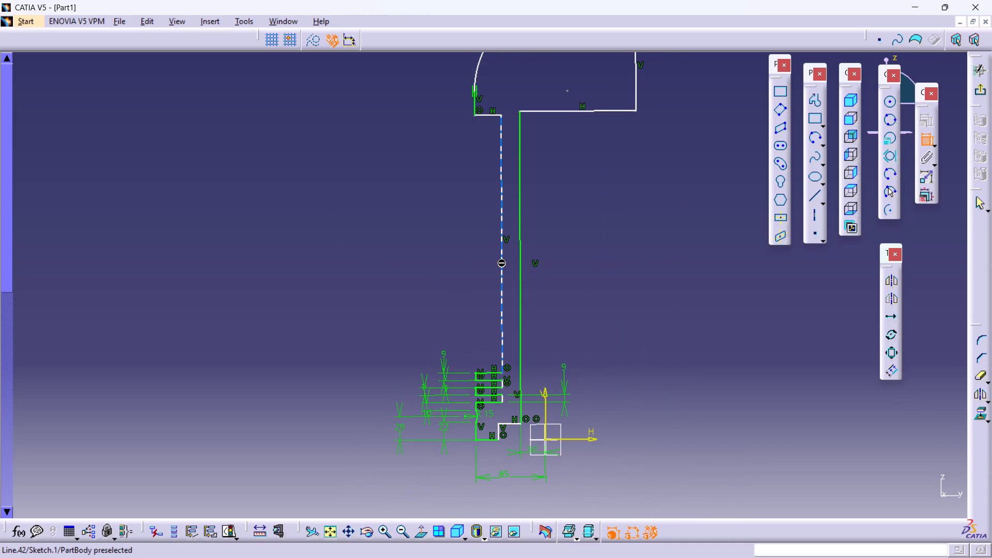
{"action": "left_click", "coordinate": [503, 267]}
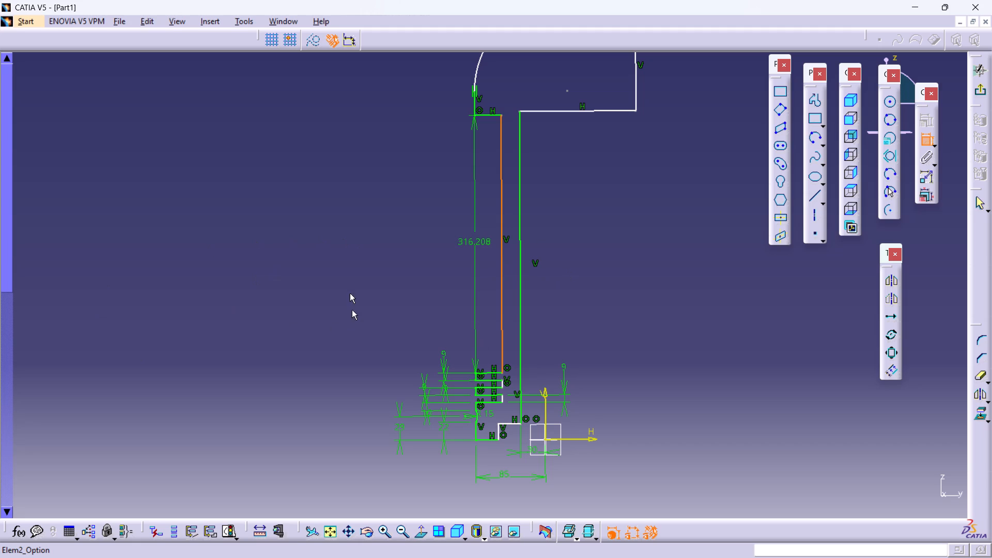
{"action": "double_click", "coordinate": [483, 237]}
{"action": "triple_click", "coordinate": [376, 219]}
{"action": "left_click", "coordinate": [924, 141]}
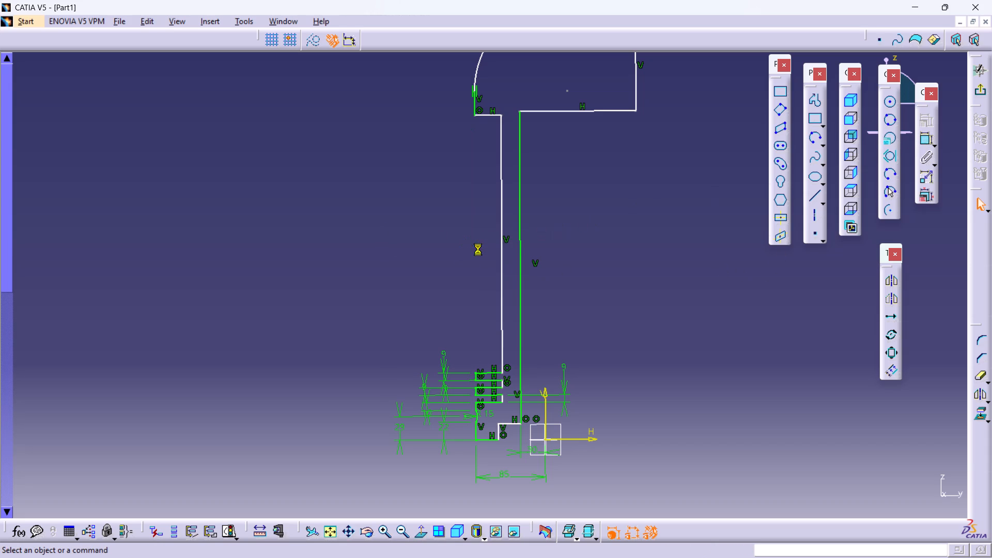
Dimension the long vertical inner wall of the uppermost recess and set its height to 4.2 mm, making it a narrow groove.
{"action": "left_click", "coordinate": [924, 144]}
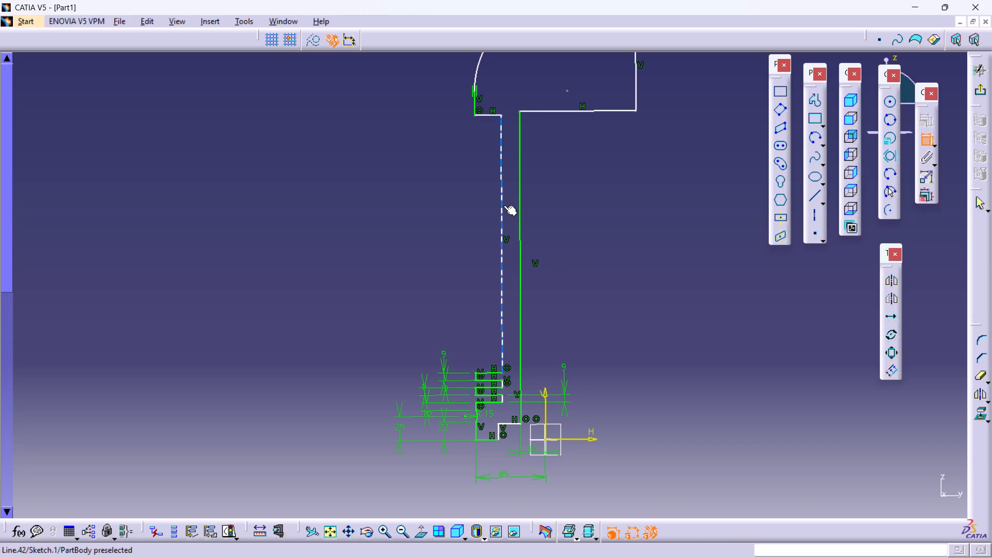
{"action": "left_click", "coordinate": [501, 218]}
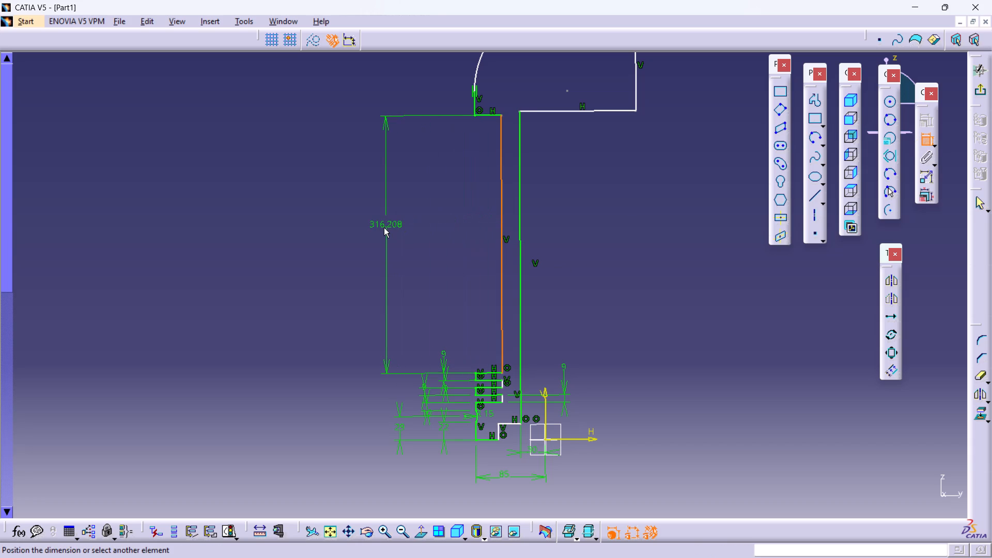
{"action": "left_click", "coordinate": [384, 228]}
{"action": "double_click", "coordinate": [384, 228]}
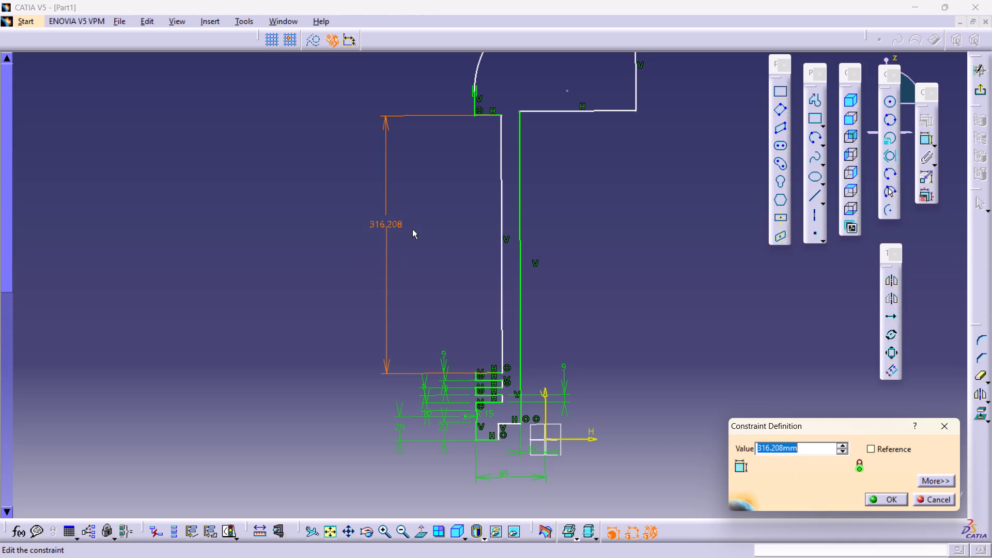
{"action": "type", "text": "4.2"}
{"action": "key", "text": "Return"}
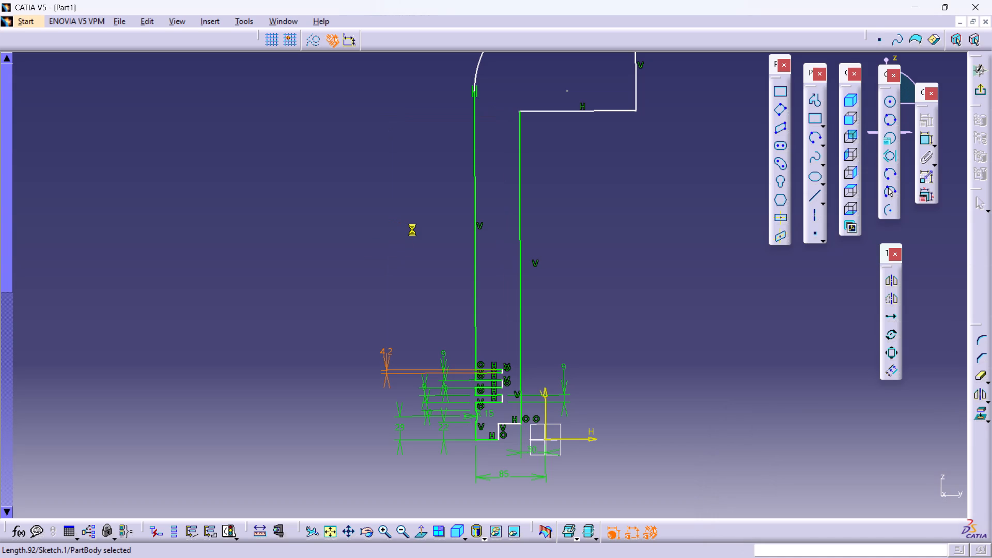
{"action": "middle_click_drag", "start_coordinate": [570, 312], "coordinate": [566, 290]}
{"action": "right_click", "coordinate": [569, 302]}
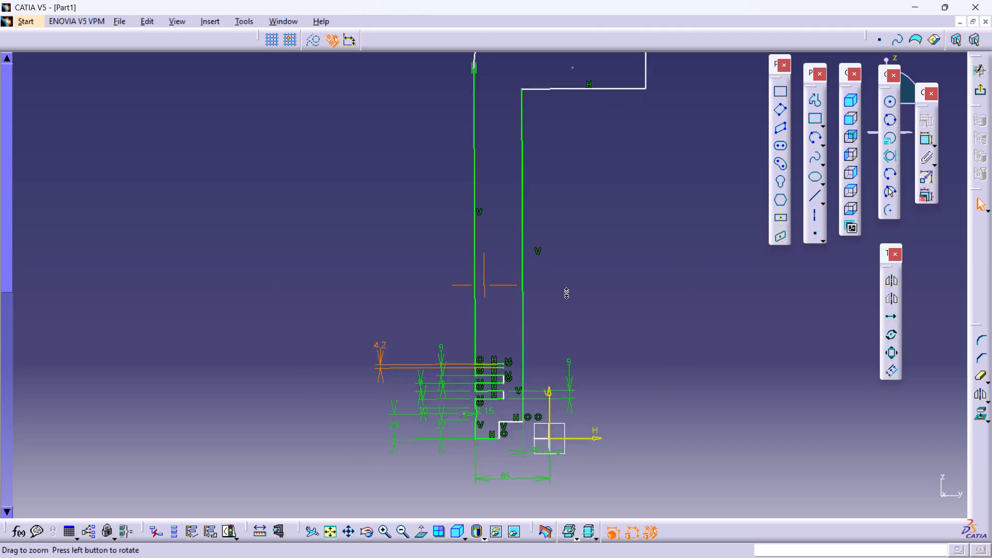
{"action": "middle_click_drag", "start_coordinate": [566, 290], "coordinate": [561, 244]}
{"action": "middle_click_drag", "start_coordinate": [599, 316], "coordinate": [586, 194]}
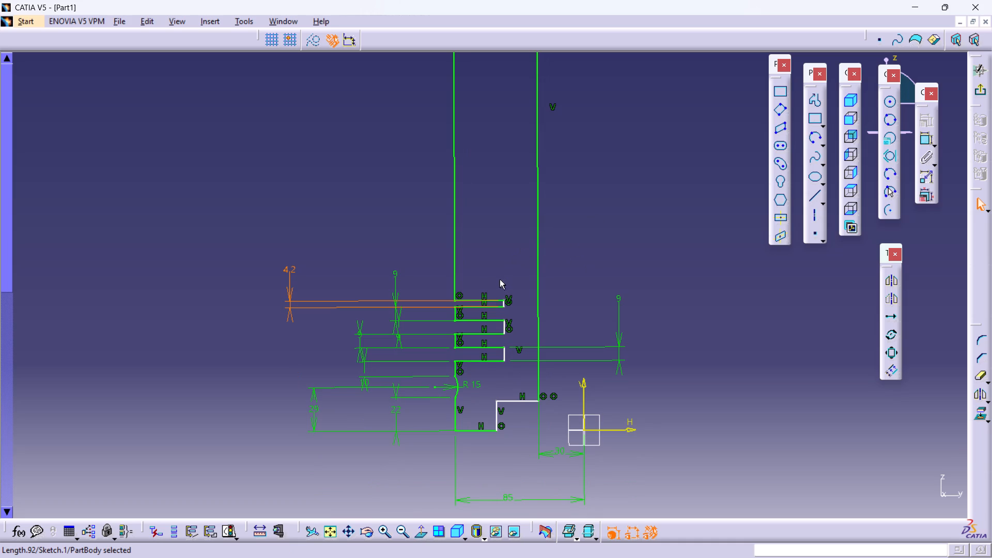
{"action": "key", "text": "Escape"}
{"action": "key", "text": "Escape"}
{"action": "key", "text": "Escape"}
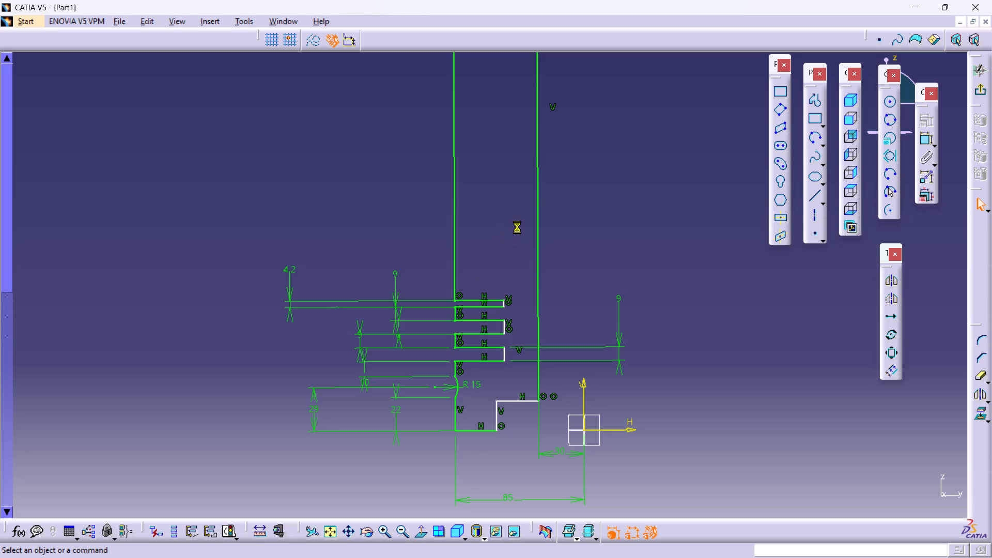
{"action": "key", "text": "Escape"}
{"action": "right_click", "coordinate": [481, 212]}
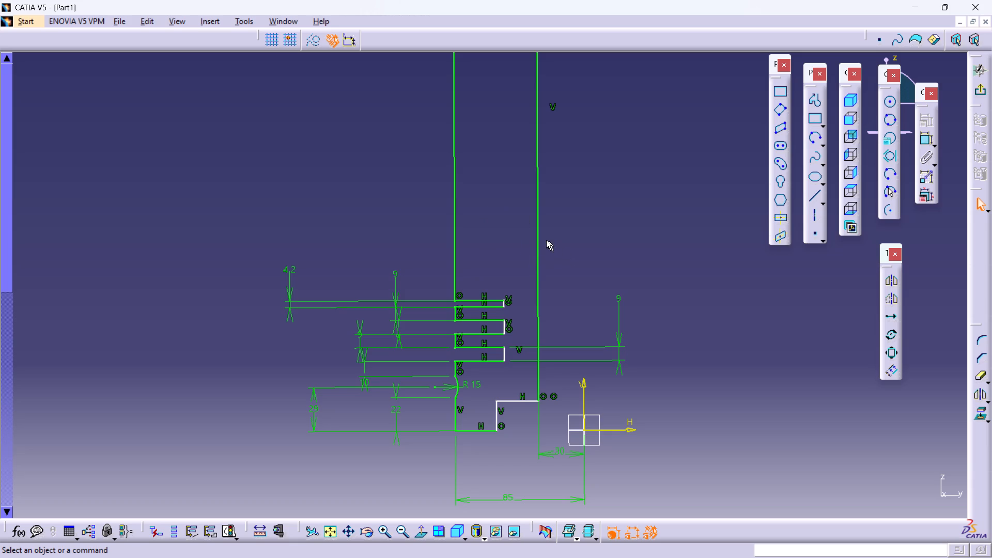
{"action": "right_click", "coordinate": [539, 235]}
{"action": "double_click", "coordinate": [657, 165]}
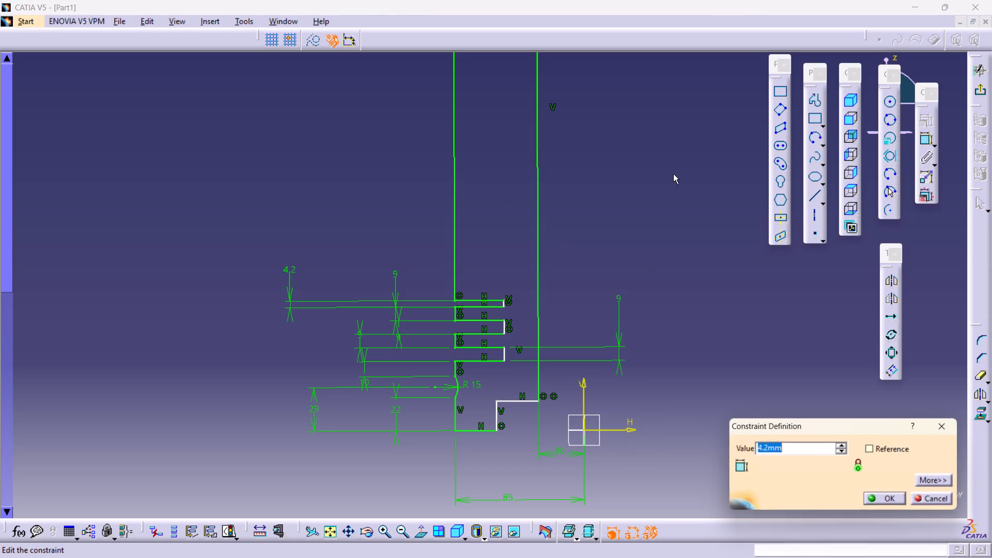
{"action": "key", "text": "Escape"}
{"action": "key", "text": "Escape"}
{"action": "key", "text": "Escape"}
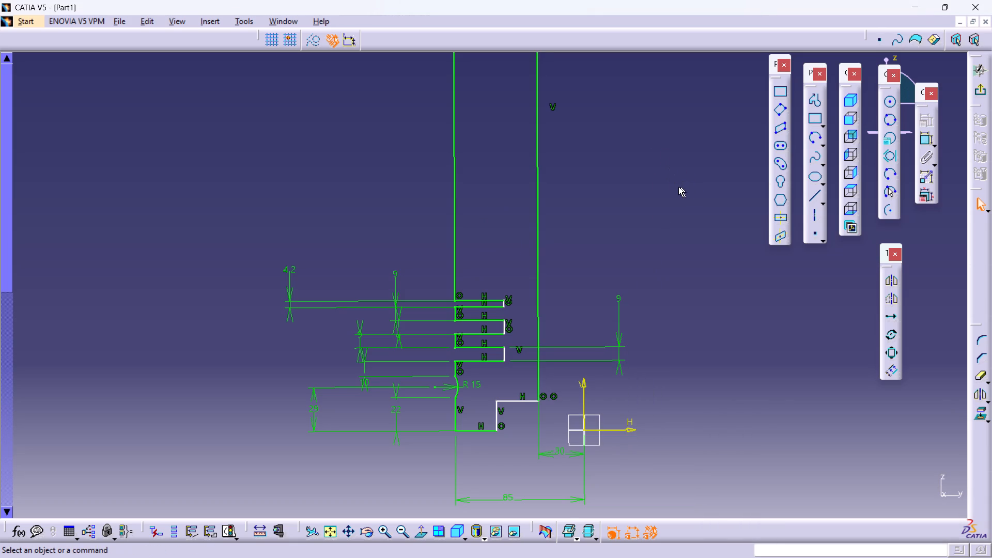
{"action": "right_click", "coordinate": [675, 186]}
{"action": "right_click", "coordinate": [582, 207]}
Pull the large top arc of the half-profile downward to shorten the long outer vertical wall.
{"action": "left_click_drag", "start_coordinate": [587, 221], "coordinate": [607, 183]}
{"action": "middle_click", "coordinate": [587, 213]}
{"action": "middle_click_drag", "start_coordinate": [584, 211], "coordinate": [605, 184]}
{"action": "middle_click", "coordinate": [613, 183]}
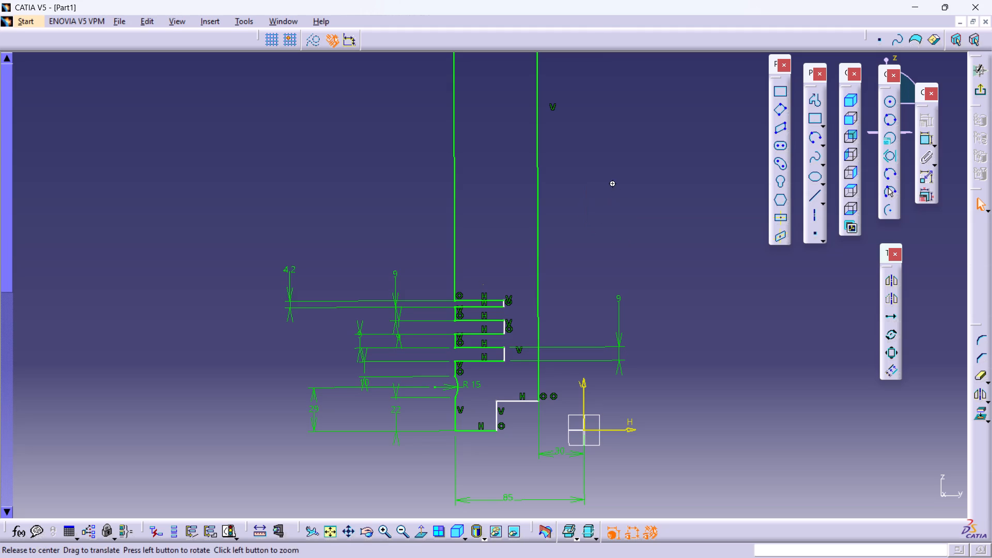
{"action": "right_click", "coordinate": [611, 182]}
{"action": "middle_click_drag", "start_coordinate": [632, 212], "coordinate": [650, 236]}
{"action": "middle_click_drag", "start_coordinate": [600, 246], "coordinate": [598, 247]}
{"action": "right_click", "coordinate": [571, 229]}
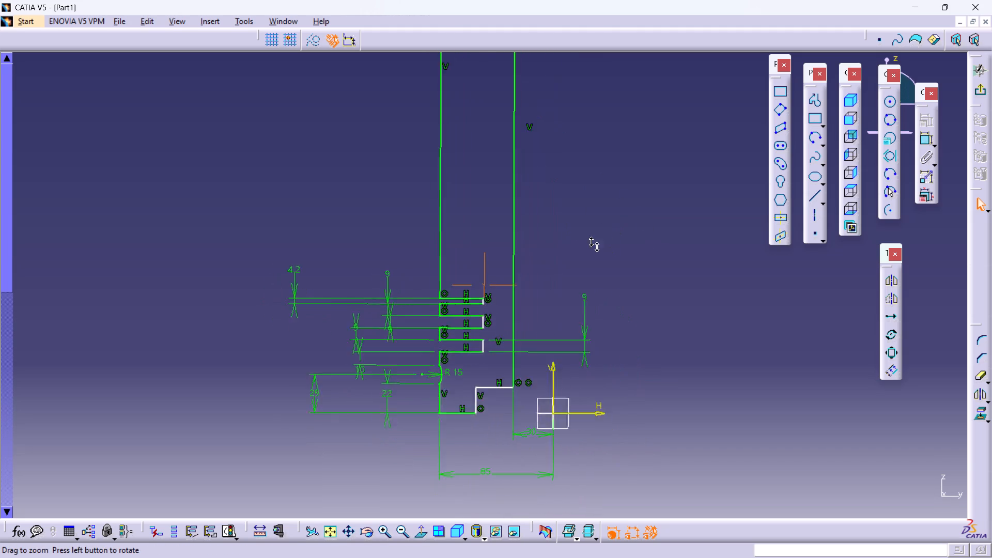
{"action": "middle_click_drag", "start_coordinate": [598, 247], "coordinate": [623, 283]}
{"action": "middle_click_drag", "start_coordinate": [601, 202], "coordinate": [640, 231]}
{"action": "right_click_drag", "start_coordinate": [604, 205], "coordinate": [612, 209]}
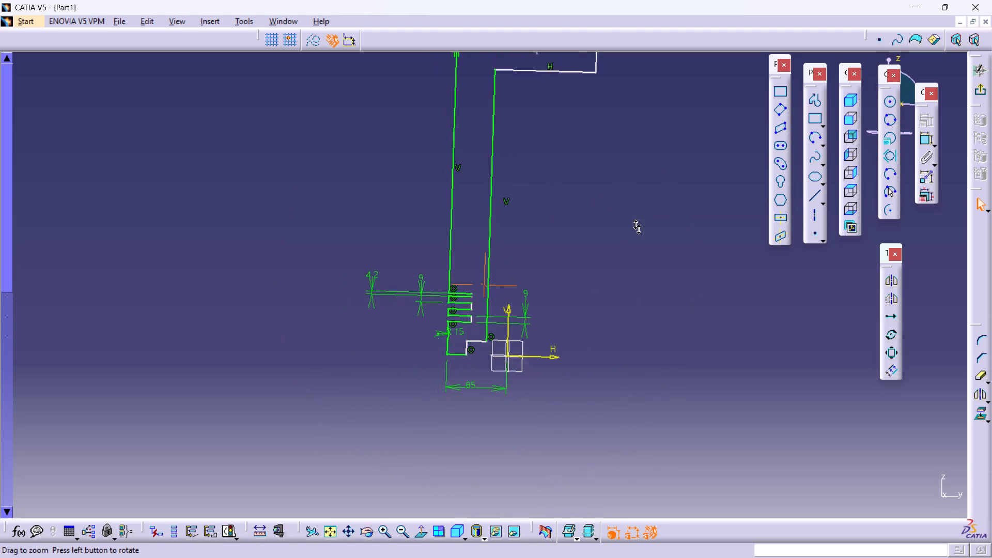
{"action": "middle_click_drag", "start_coordinate": [640, 231], "coordinate": [656, 252]}
{"action": "left_click", "coordinate": [422, 534]}
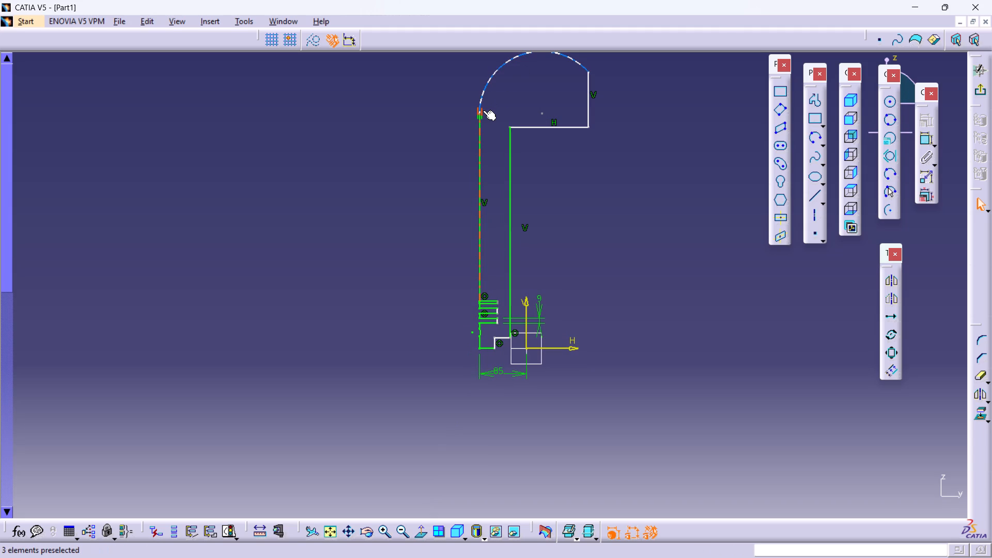
{"action": "left_click_drag", "start_coordinate": [483, 111], "coordinate": [538, 291]}
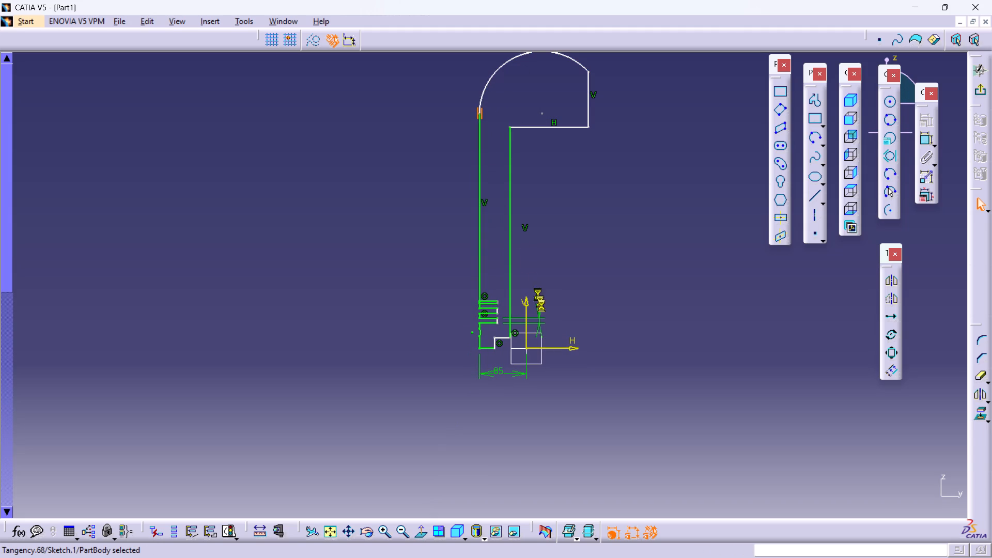
{"action": "triple_click", "coordinate": [671, 291]}
{"action": "left_click", "coordinate": [668, 291]}
{"action": "key", "text": "Escape"}
{"action": "key", "text": "Escape"}
{"action": "key", "text": "Escape"}
{"action": "key", "text": "Escape"}
{"action": "key", "text": "Escape"}
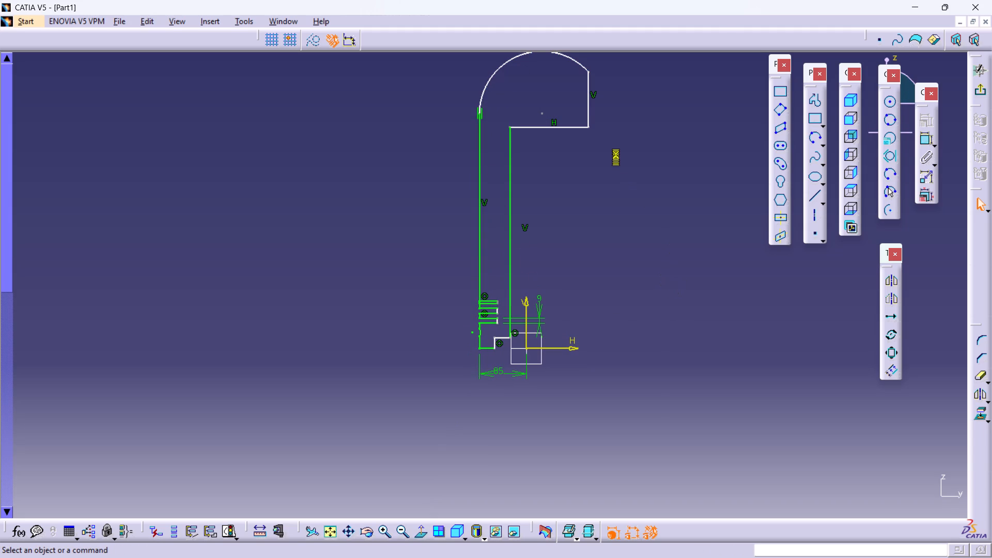
{"action": "key", "text": "Escape"}
{"action": "key", "text": "Escape"}
{"action": "left_click_drag", "start_coordinate": [579, 61], "coordinate": [577, 122]}
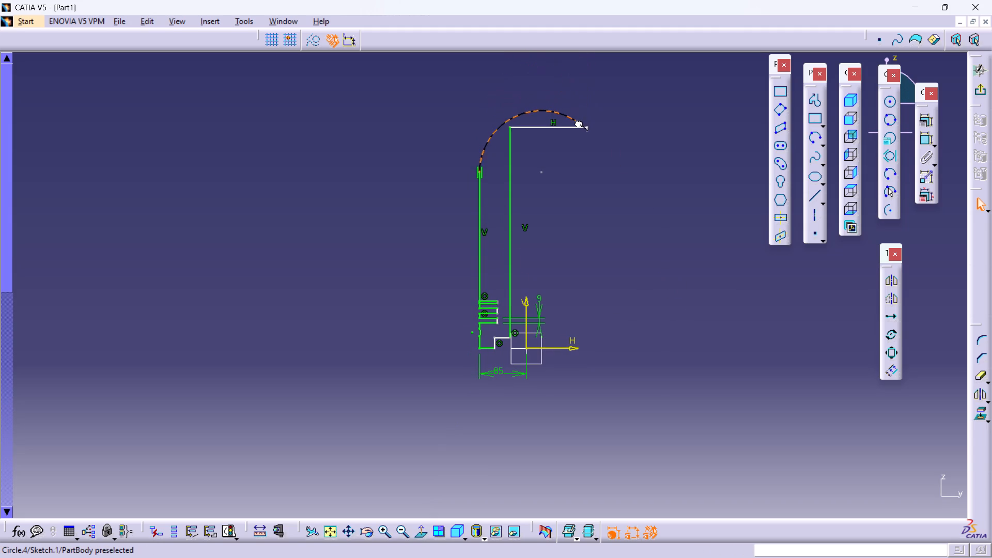
{"action": "left_click_drag", "start_coordinate": [577, 122], "coordinate": [567, 116]}
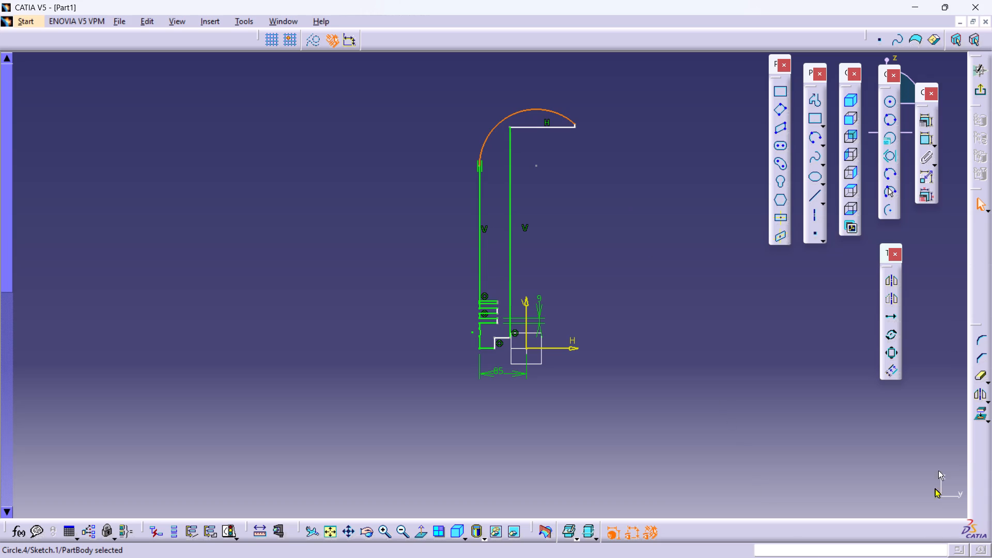
{"action": "key", "text": "j"}
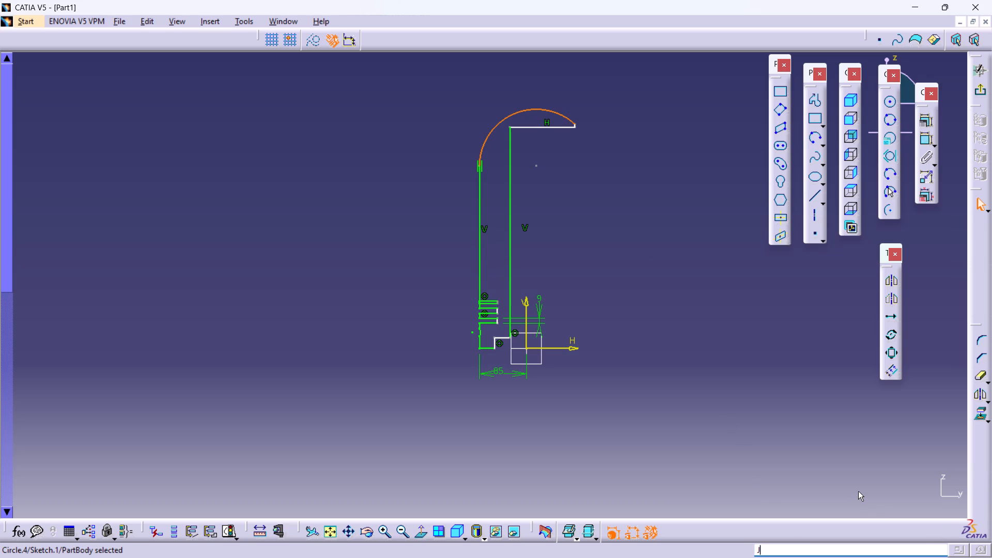
Pull the upper end of the long inner vertical wall down, lowering the horizontal ledge well below the arc.
{"action": "left_click_drag", "start_coordinate": [649, 283], "coordinate": [641, 258]}
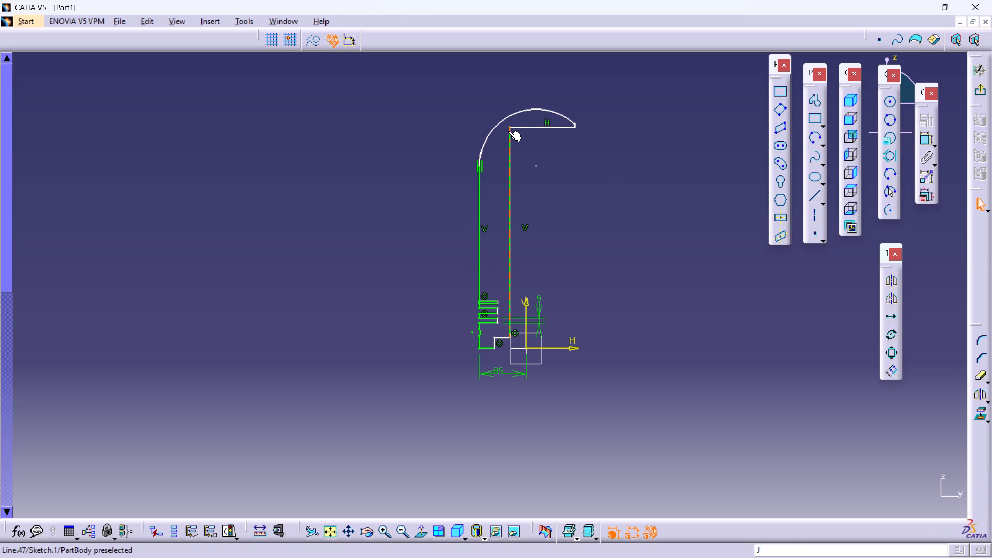
{"action": "left_click_drag", "start_coordinate": [508, 129], "coordinate": [533, 254]}
{"action": "left_click", "coordinate": [641, 162]}
{"action": "left_click_drag", "start_coordinate": [641, 162], "coordinate": [619, 144]}
Lower the top arc further so it sits closer above the inner horizontal ledge.
{"action": "left_click_drag", "start_coordinate": [539, 111], "coordinate": [543, 153]}
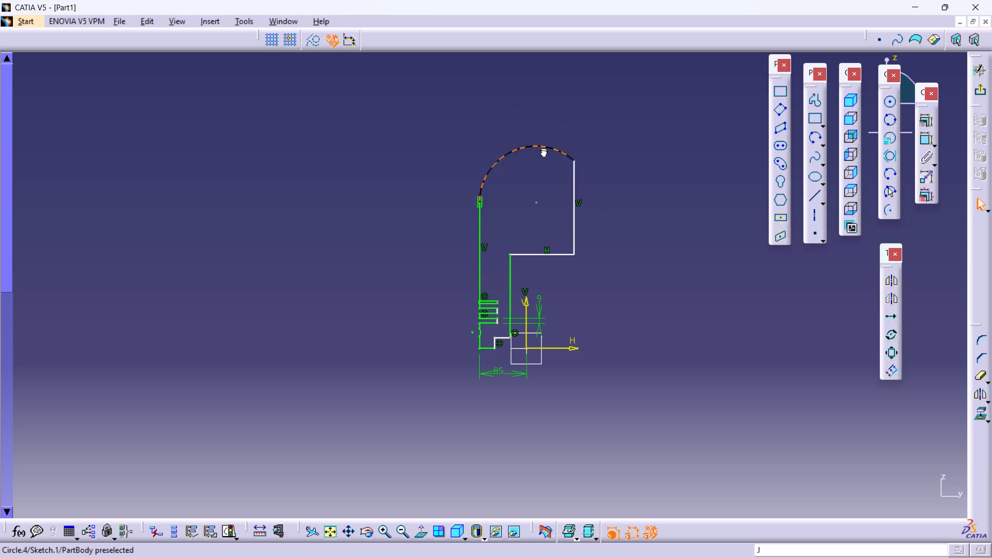
{"action": "left_click_drag", "start_coordinate": [543, 153], "coordinate": [539, 174]}
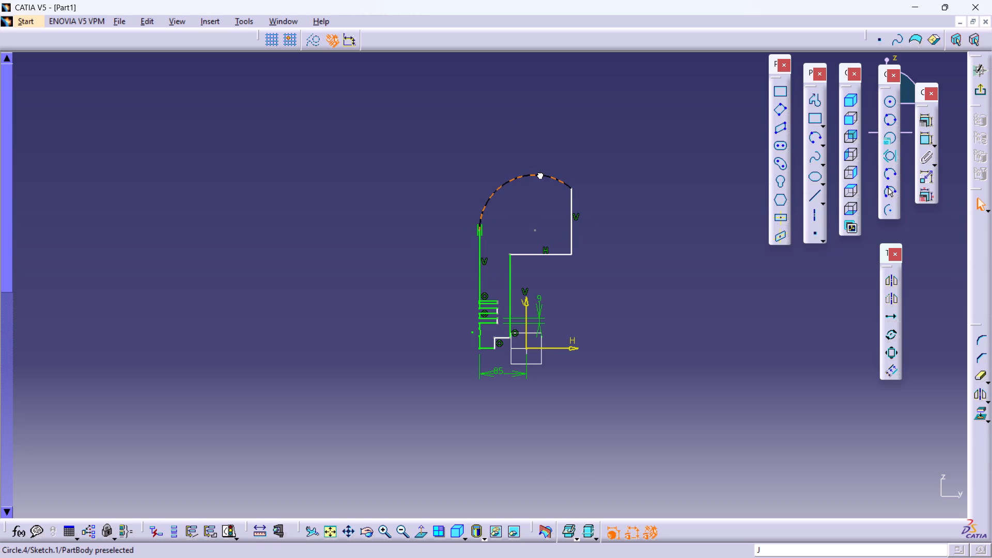
{"action": "left_click_drag", "start_coordinate": [539, 174], "coordinate": [544, 173]}
{"action": "double_click", "coordinate": [645, 282]}
Dimension the lowest ring groove's inner wall from the vertical axis and set the distance to 79/2 (39.5 mm).
{"action": "middle_click_drag", "start_coordinate": [613, 247], "coordinate": [607, 228]}
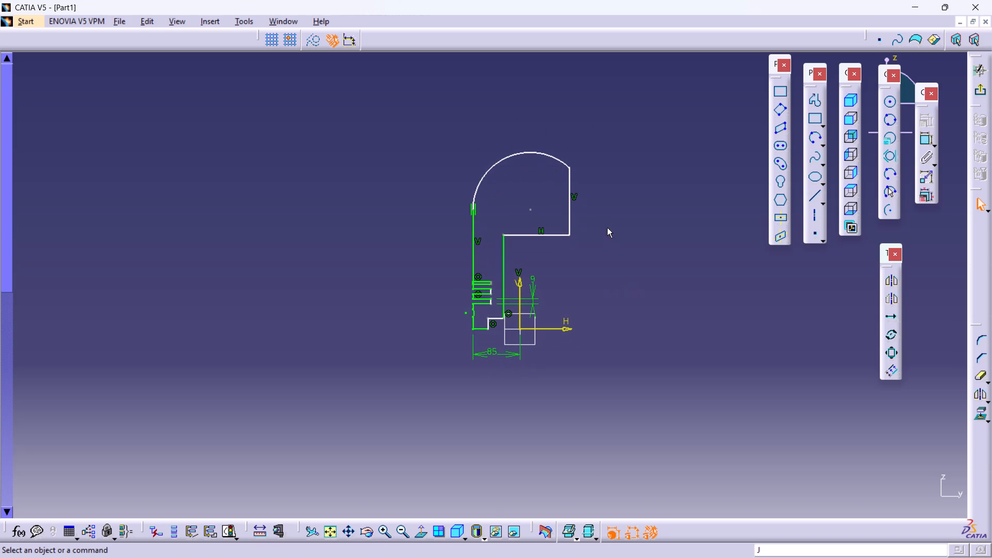
{"action": "right_click", "coordinate": [626, 203]}
{"action": "middle_click_drag", "start_coordinate": [626, 198], "coordinate": [627, 78]}
{"action": "middle_click_drag", "start_coordinate": [567, 246], "coordinate": [585, 176]}
{"action": "right_click", "coordinate": [567, 246]}
{"action": "middle_click_drag", "start_coordinate": [592, 119], "coordinate": [613, 342]}
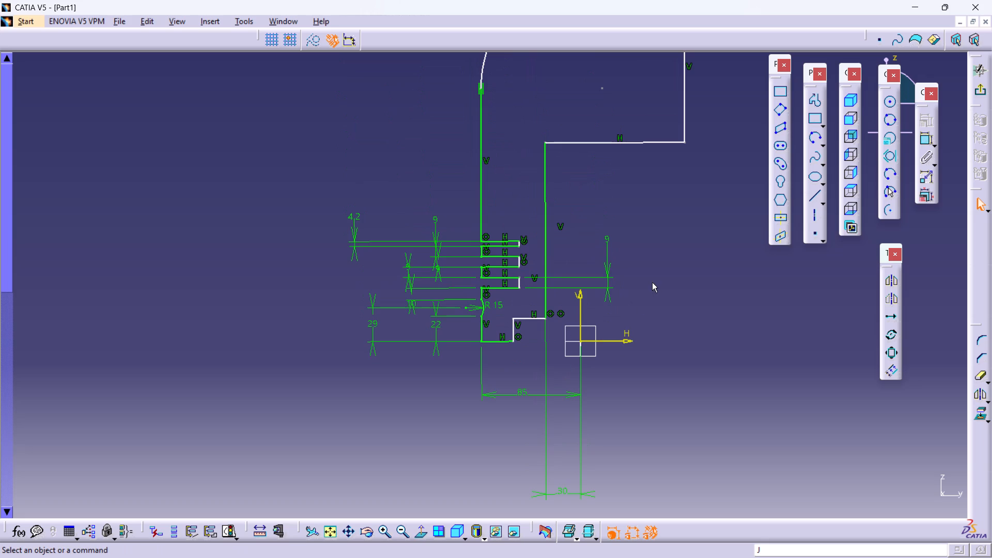
{"action": "middle_click_drag", "start_coordinate": [646, 267], "coordinate": [650, 258]}
{"action": "right_click", "coordinate": [650, 258]}
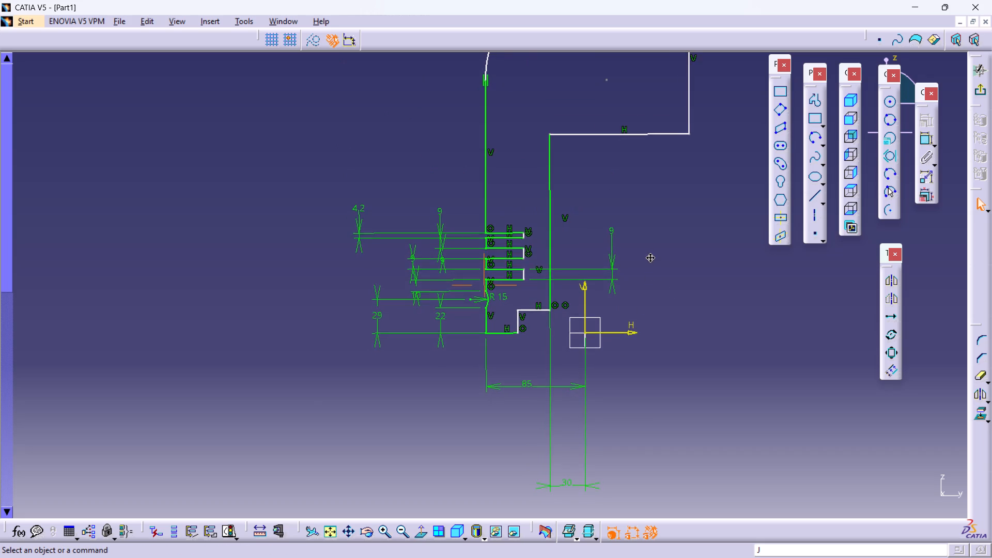
{"action": "middle_click_drag", "start_coordinate": [650, 258], "coordinate": [657, 180]}
{"action": "middle_click_drag", "start_coordinate": [669, 216], "coordinate": [565, 150]}
{"action": "middle_click_drag", "start_coordinate": [593, 141], "coordinate": [598, 191]}
{"action": "left_click", "coordinate": [601, 193]}
{"action": "left_click_drag", "start_coordinate": [601, 193], "coordinate": [601, 182]}
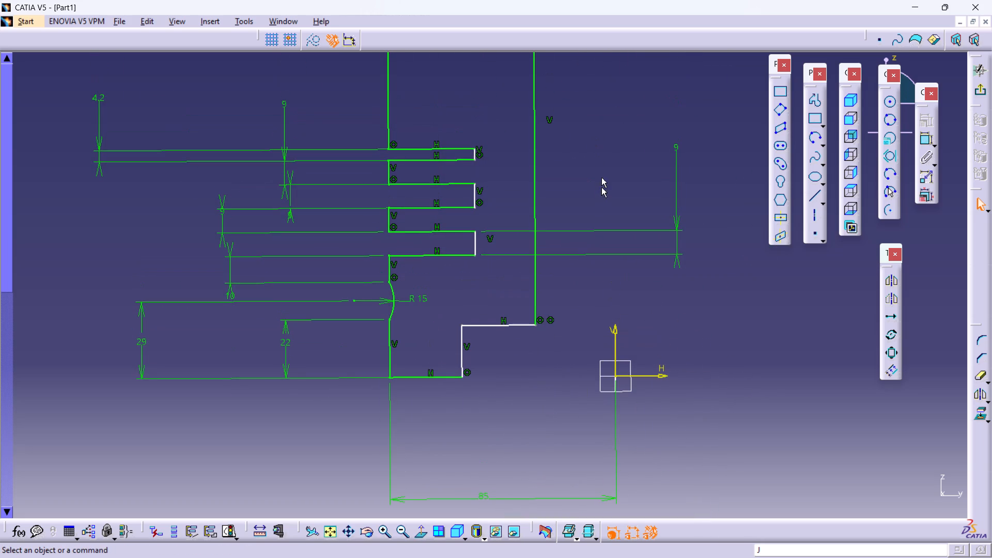
{"action": "left_click", "coordinate": [422, 533]}
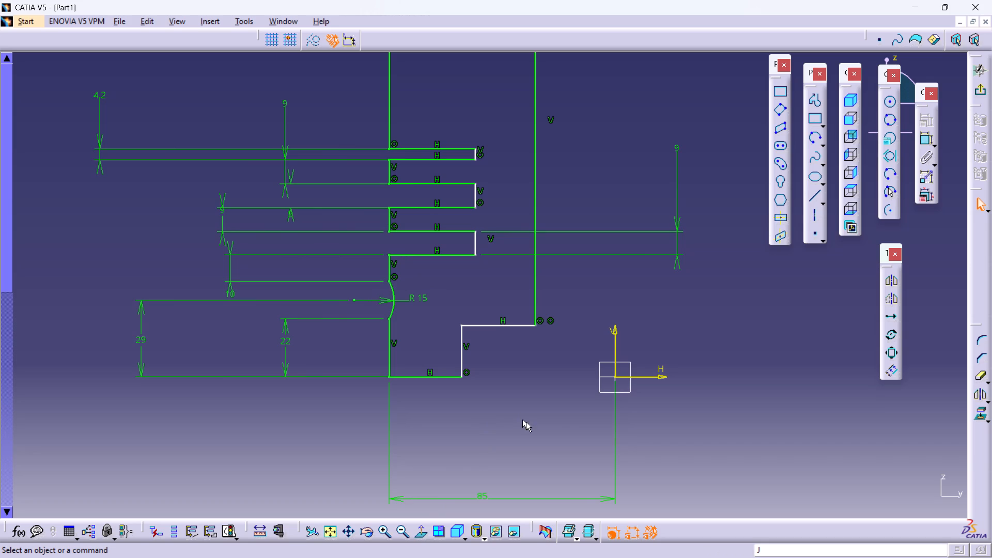
{"action": "double_click", "coordinate": [564, 391]}
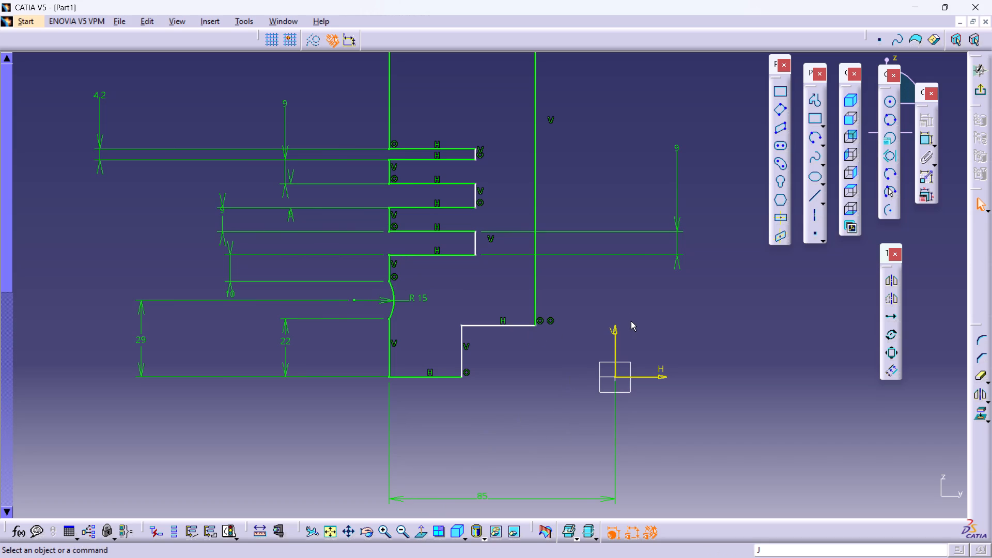
{"action": "double_click", "coordinate": [631, 309]}
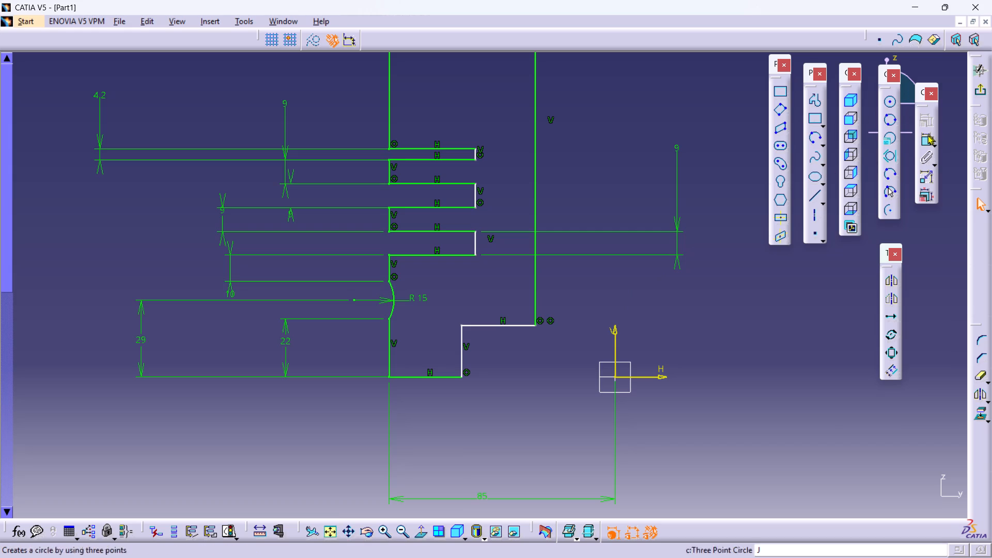
{"action": "double_click", "coordinate": [927, 135]}
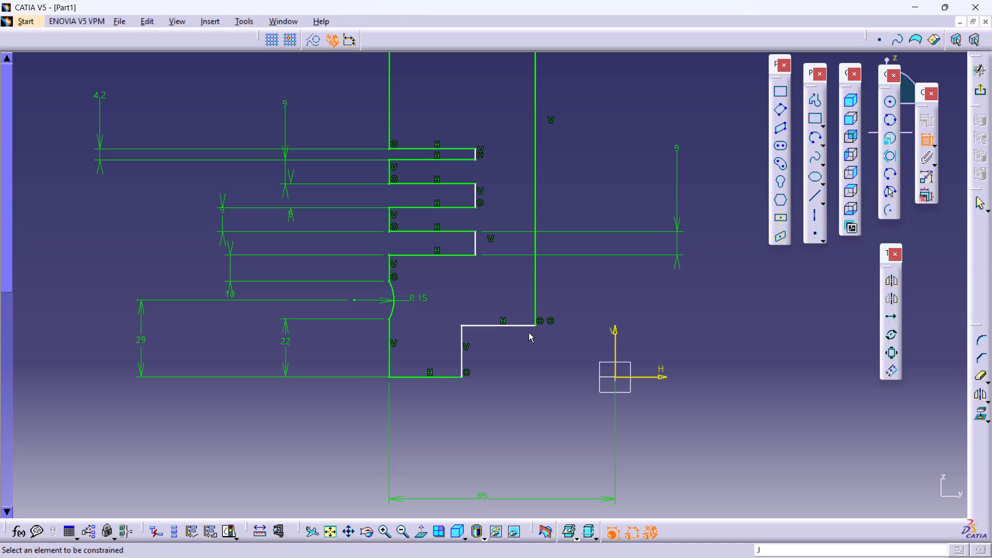
{"action": "left_click", "coordinate": [475, 241]}
{"action": "left_click", "coordinate": [614, 344]}
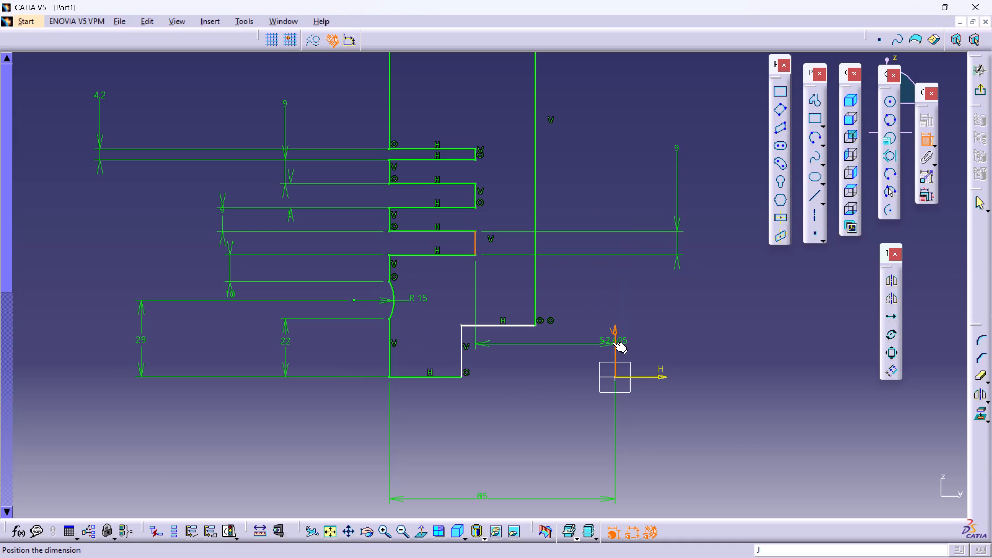
{"action": "left_click", "coordinate": [578, 290]}
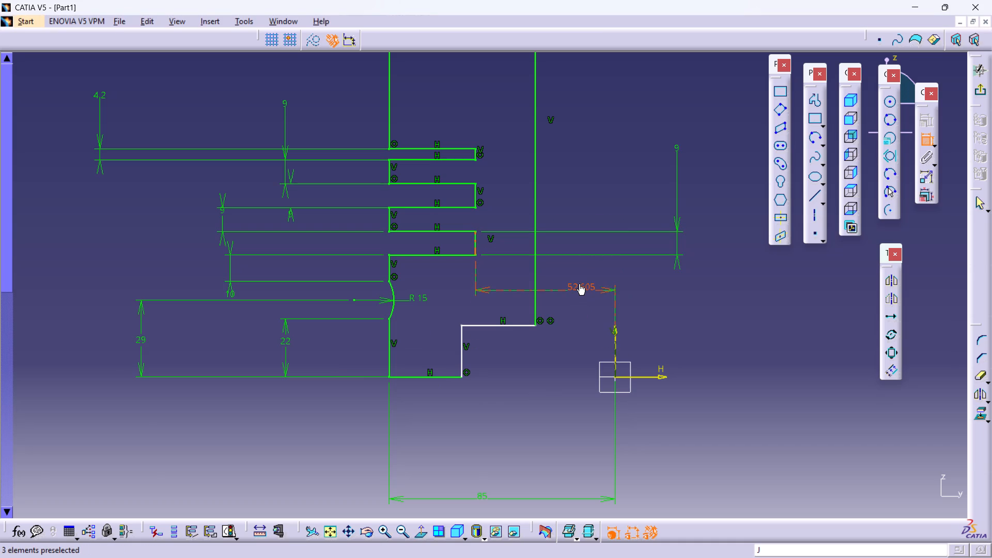
{"action": "double_click", "coordinate": [578, 281]}
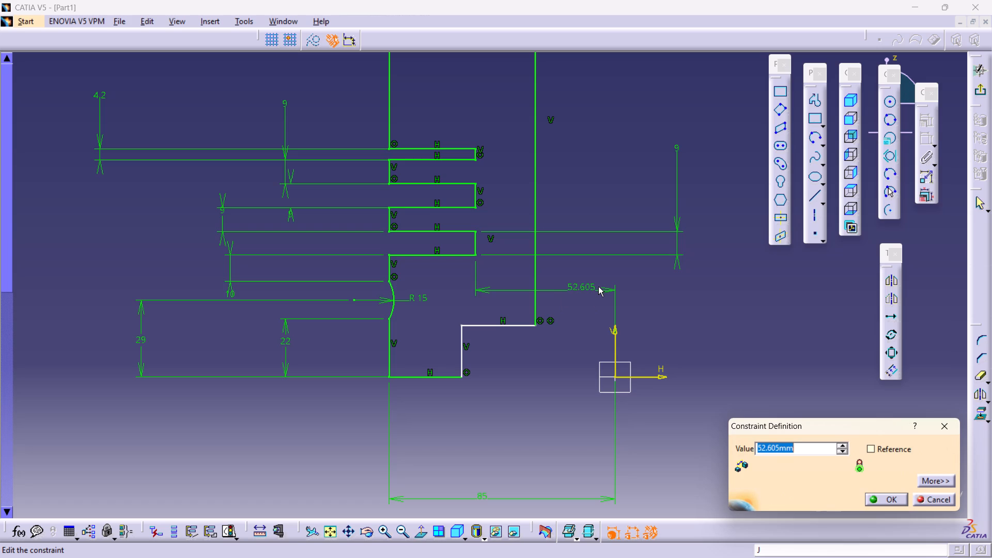
{"action": "type", "text": "79/2"}
{"action": "key", "text": "Return"}
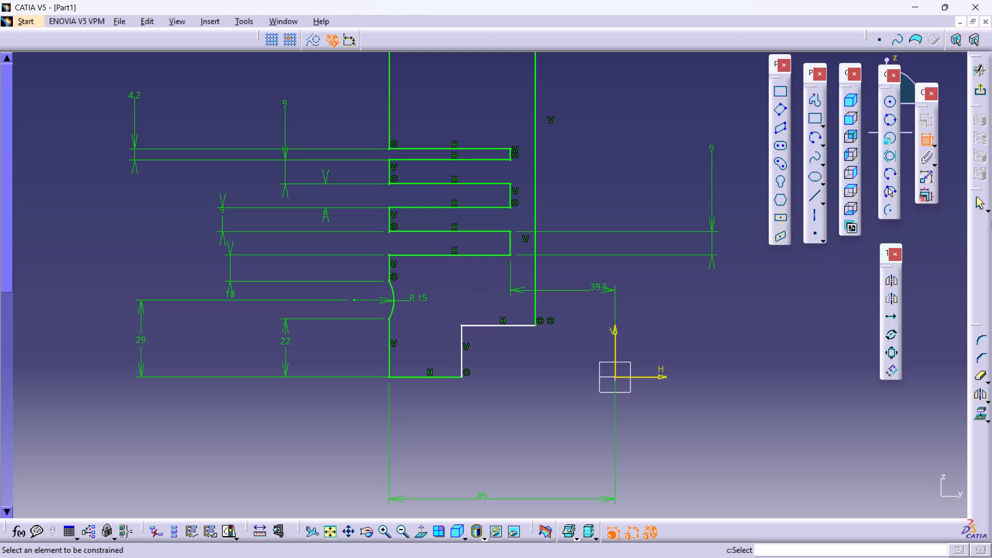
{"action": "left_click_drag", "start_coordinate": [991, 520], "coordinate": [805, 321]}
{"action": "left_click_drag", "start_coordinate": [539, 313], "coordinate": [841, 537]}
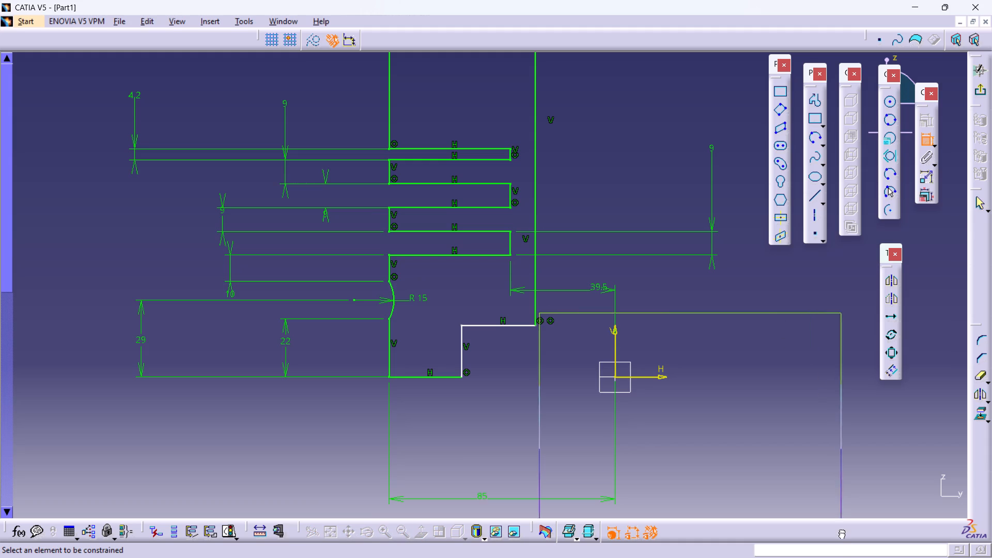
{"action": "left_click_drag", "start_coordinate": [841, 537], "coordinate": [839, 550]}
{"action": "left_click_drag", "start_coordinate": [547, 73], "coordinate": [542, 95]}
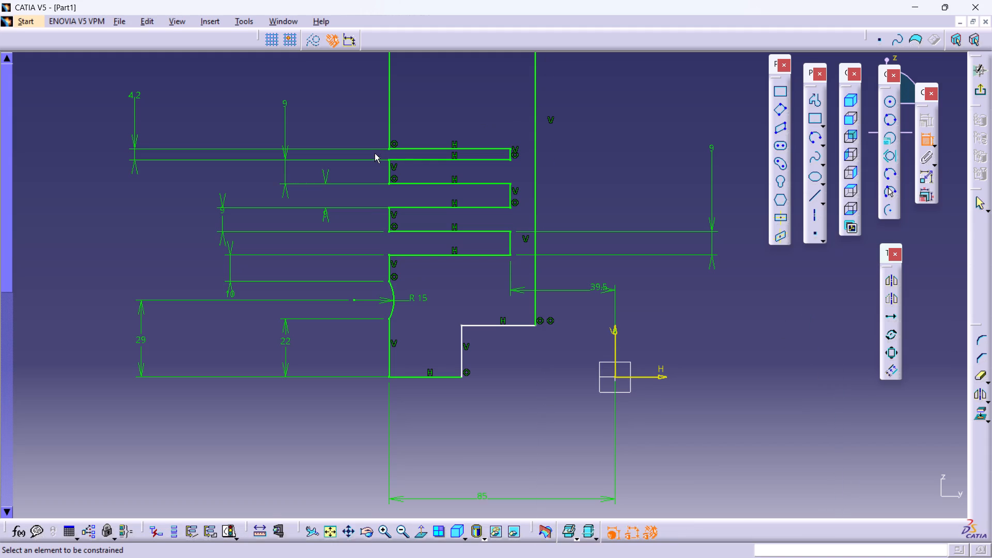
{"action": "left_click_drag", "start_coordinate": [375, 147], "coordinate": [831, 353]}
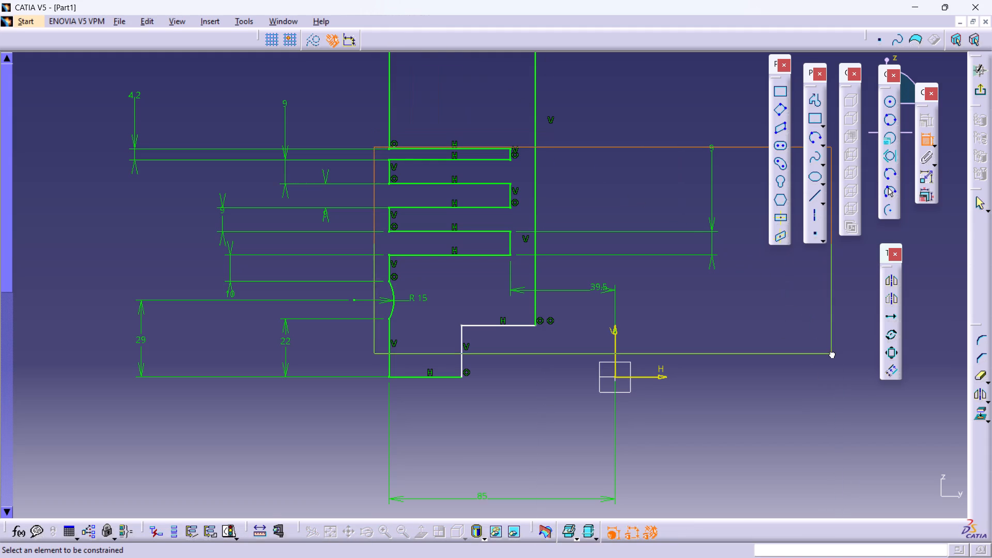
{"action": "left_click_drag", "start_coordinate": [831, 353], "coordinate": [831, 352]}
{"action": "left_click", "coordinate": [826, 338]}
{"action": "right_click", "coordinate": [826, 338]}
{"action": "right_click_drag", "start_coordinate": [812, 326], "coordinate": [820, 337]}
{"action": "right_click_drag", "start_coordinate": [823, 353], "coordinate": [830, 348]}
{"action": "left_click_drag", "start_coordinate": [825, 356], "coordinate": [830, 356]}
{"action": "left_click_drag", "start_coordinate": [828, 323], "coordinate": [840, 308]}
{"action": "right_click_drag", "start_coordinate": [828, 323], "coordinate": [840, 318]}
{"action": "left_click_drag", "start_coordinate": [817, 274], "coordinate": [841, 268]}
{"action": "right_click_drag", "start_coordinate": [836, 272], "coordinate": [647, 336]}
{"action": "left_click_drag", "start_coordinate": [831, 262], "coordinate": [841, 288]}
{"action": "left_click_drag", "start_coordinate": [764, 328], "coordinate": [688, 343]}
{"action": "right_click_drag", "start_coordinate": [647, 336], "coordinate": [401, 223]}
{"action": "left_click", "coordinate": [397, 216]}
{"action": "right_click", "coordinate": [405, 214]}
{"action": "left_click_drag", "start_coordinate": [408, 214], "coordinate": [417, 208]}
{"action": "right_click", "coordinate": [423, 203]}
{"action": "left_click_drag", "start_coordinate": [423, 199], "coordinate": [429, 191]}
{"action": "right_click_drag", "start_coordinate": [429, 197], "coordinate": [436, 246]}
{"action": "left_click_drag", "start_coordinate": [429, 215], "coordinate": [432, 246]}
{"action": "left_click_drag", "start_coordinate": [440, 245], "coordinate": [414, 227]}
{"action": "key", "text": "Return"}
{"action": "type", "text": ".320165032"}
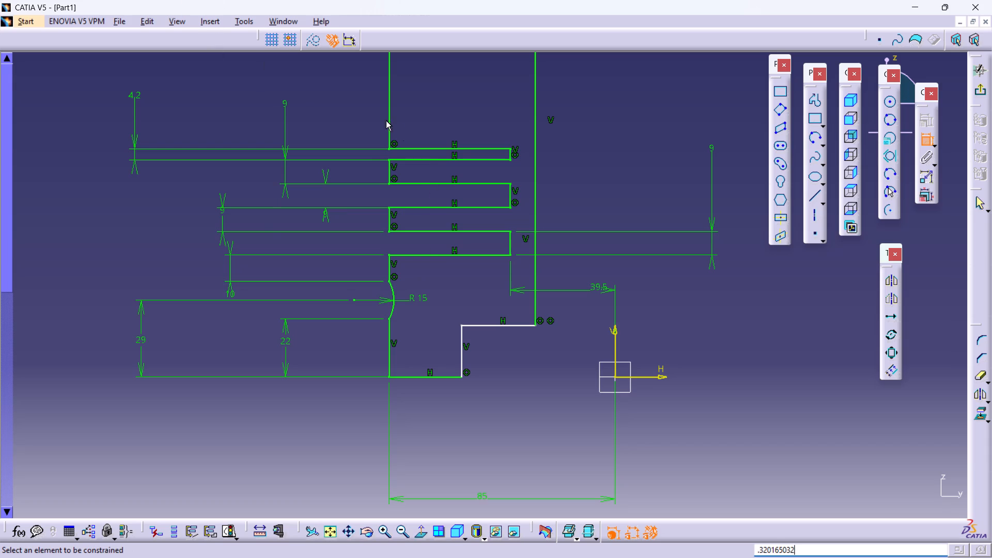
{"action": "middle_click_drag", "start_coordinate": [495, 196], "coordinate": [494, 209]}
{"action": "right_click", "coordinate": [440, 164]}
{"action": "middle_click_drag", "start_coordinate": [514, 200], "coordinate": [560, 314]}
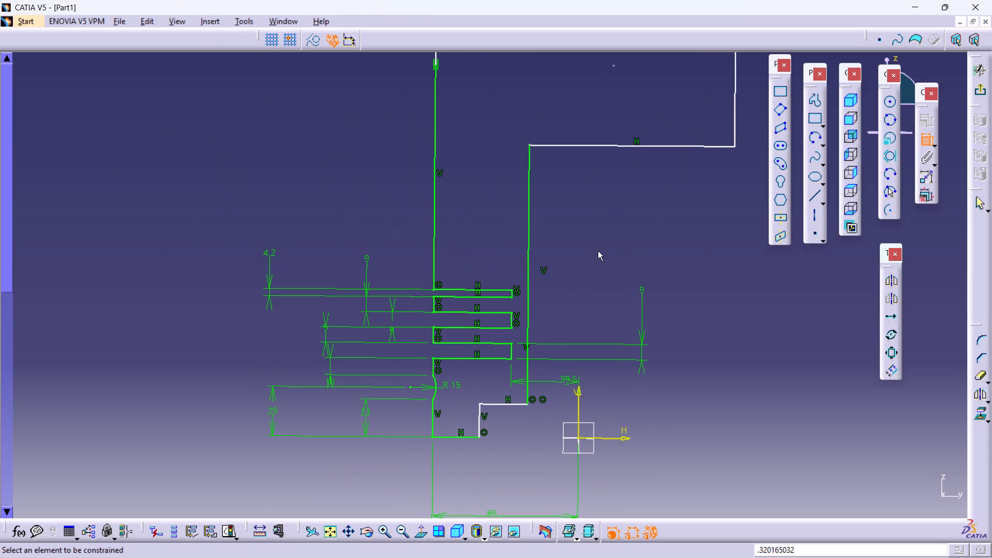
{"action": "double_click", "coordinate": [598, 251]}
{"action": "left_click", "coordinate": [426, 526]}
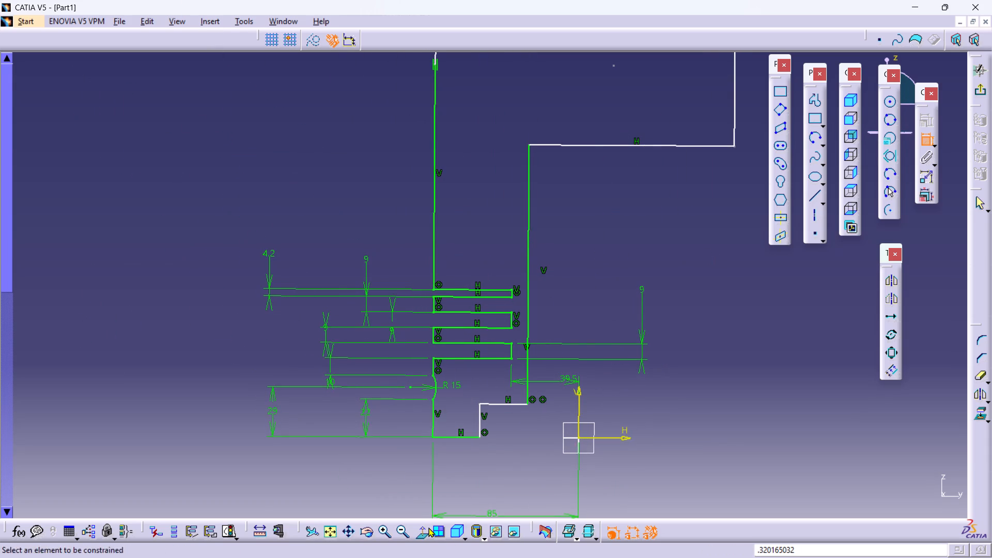
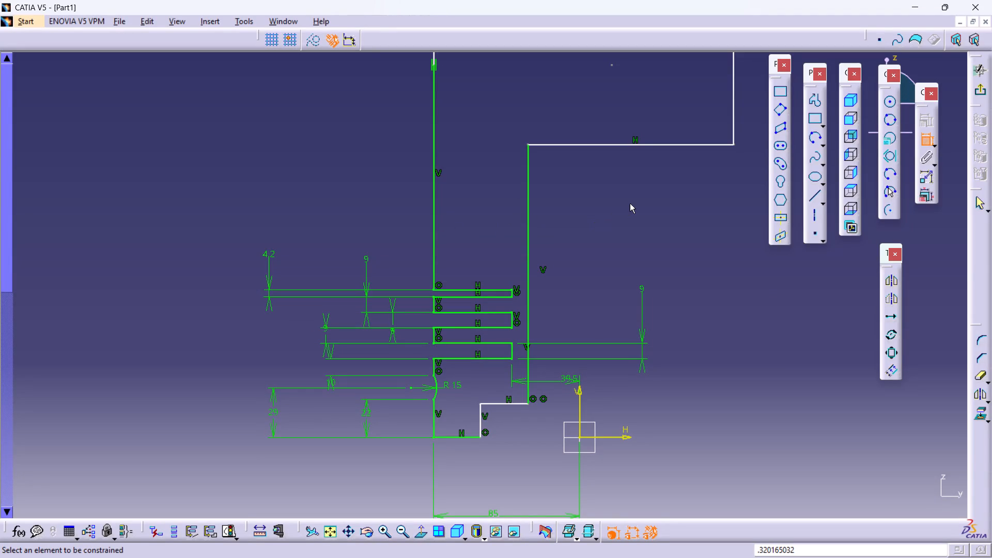
Delete the horizontal distance dimension between the lowest ring groove's inner wall and the vertical axis.
{"action": "middle_click_drag", "start_coordinate": [653, 261], "coordinate": [609, 306]}
{"action": "right_click", "coordinate": [571, 260]}
{"action": "middle_click_drag", "start_coordinate": [606, 290], "coordinate": [627, 358]}
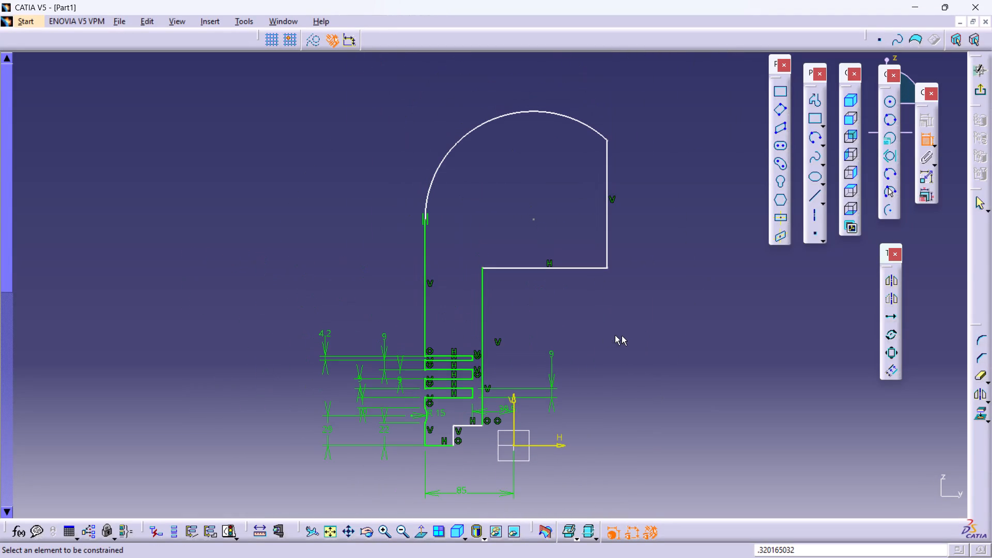
{"action": "middle_click_drag", "start_coordinate": [554, 326], "coordinate": [583, 216]}
{"action": "right_click", "coordinate": [595, 302]}
{"action": "middle_click_drag", "start_coordinate": [588, 314], "coordinate": [545, 156]}
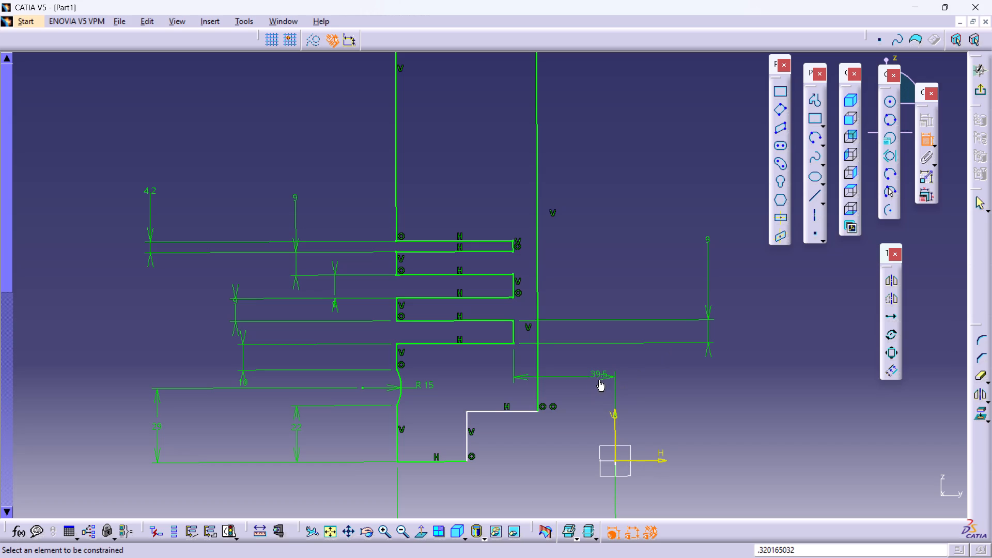
{"action": "left_click", "coordinate": [599, 369]}
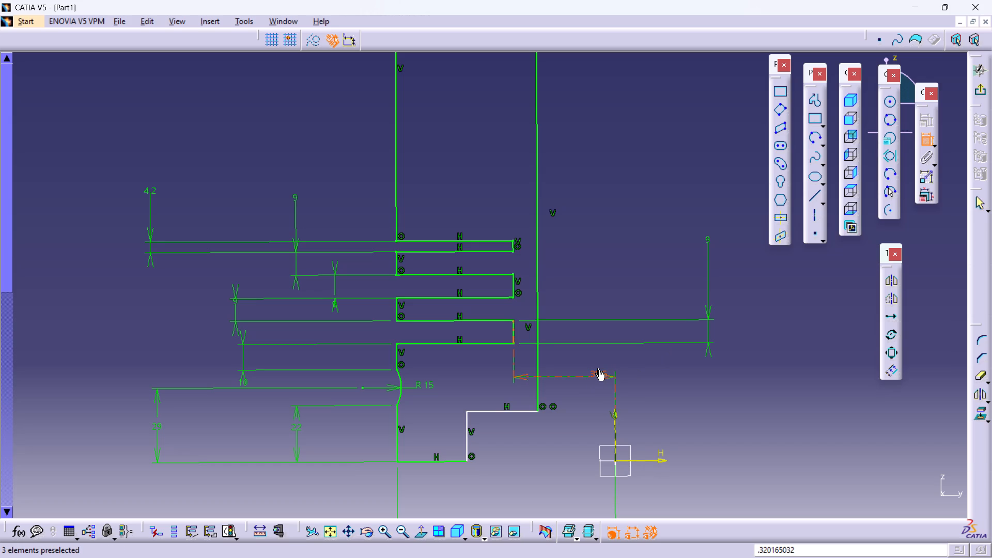
{"action": "key", "text": "Delete"}
{"action": "left_click", "coordinate": [603, 377]}
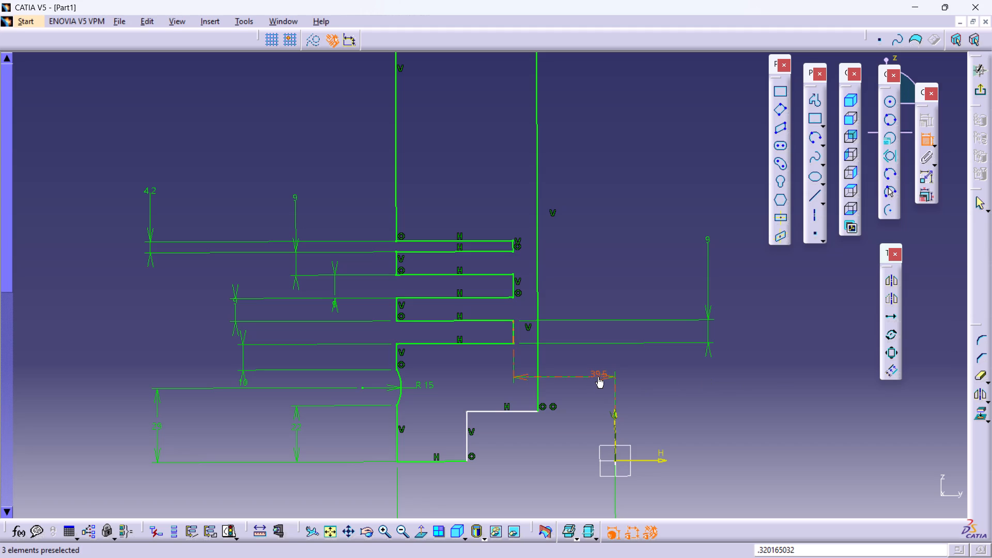
{"action": "left_click", "coordinate": [598, 377]}
{"action": "key", "text": "Delete"}
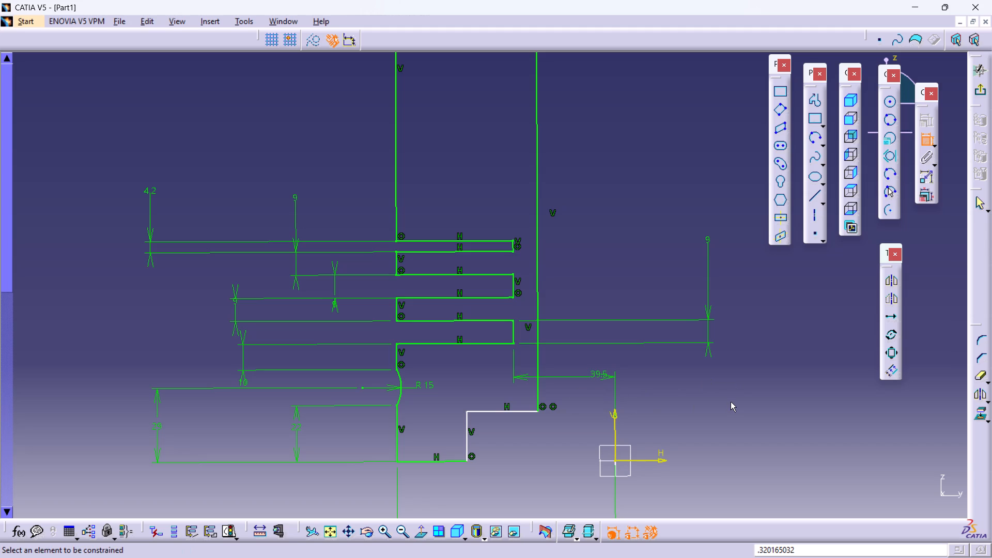
{"action": "left_click", "coordinate": [924, 137]}
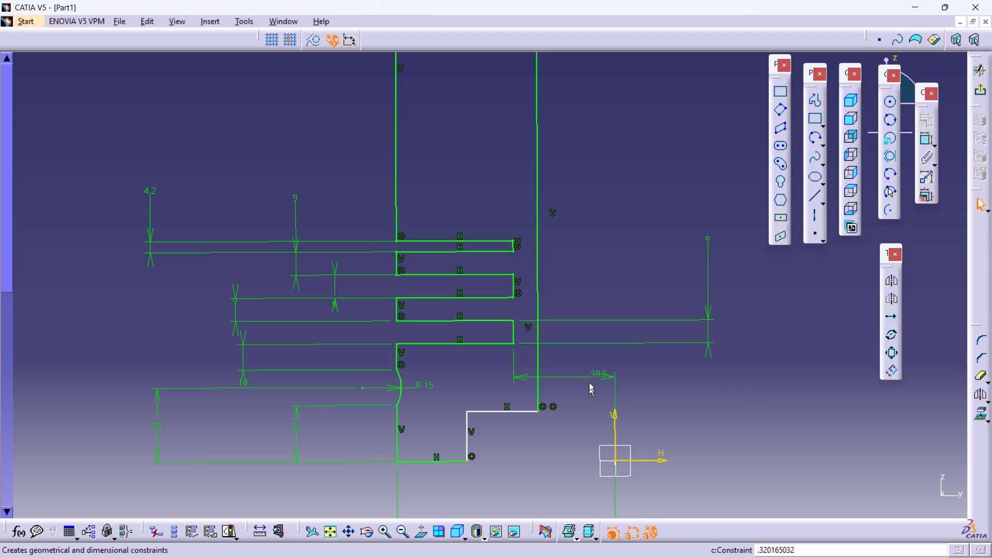
{"action": "left_click", "coordinate": [598, 374]}
{"action": "key", "text": "Delete"}
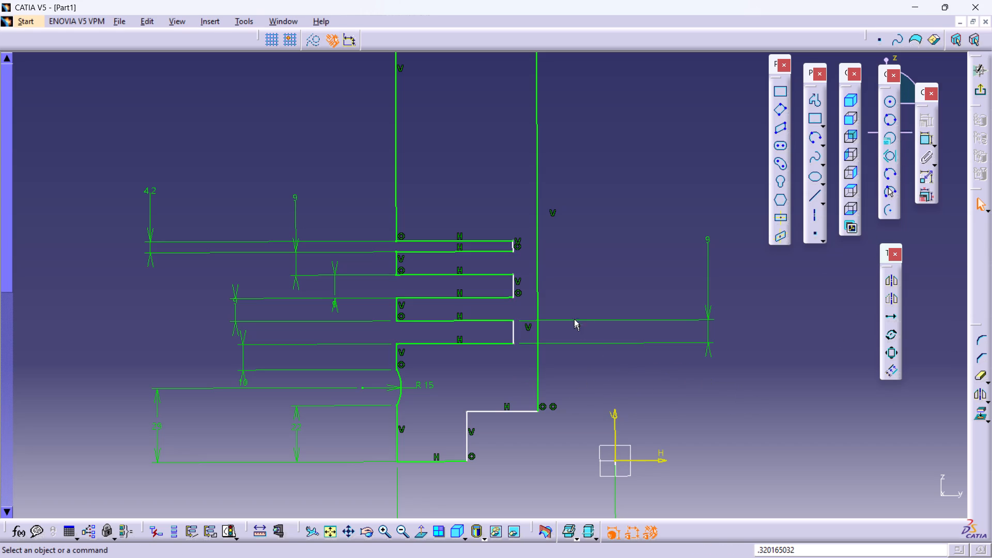
Dimension the lowest ring groove's depth from the long outer vertical wall to its inner wall and open the value for editing.
{"action": "double_click", "coordinate": [925, 144]}
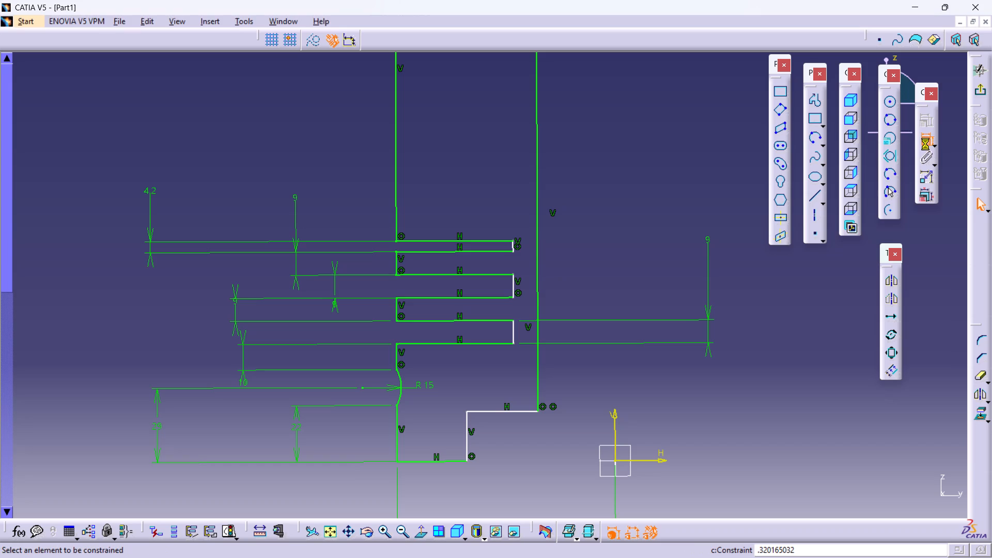
{"action": "left_click", "coordinate": [514, 335]}
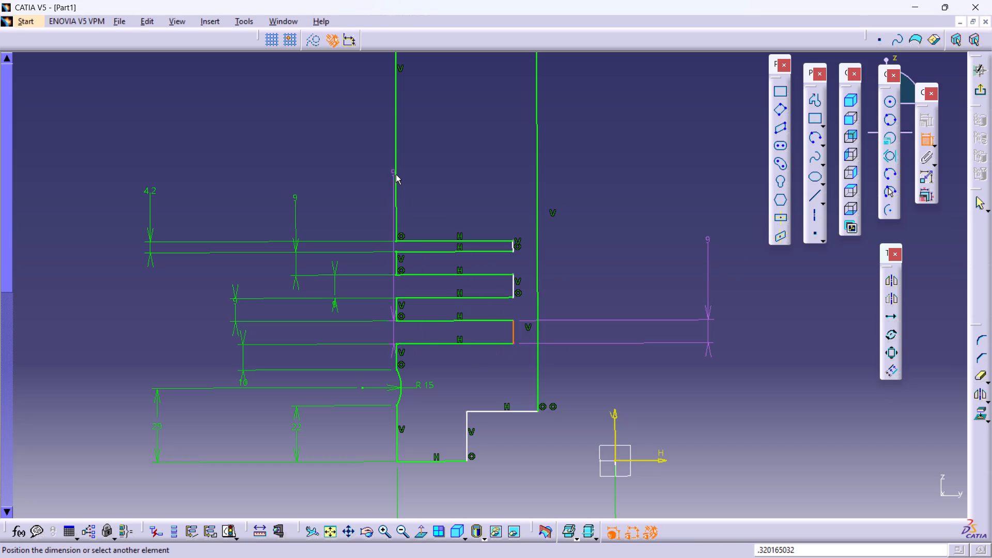
{"action": "left_click", "coordinate": [395, 180]}
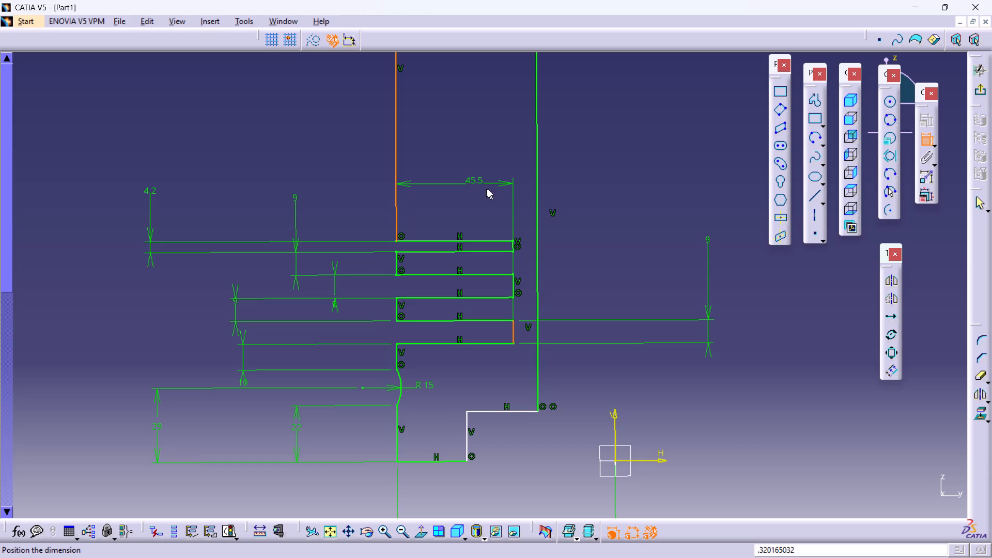
{"action": "double_click", "coordinate": [473, 181]}
{"action": "double_click", "coordinate": [476, 178]}
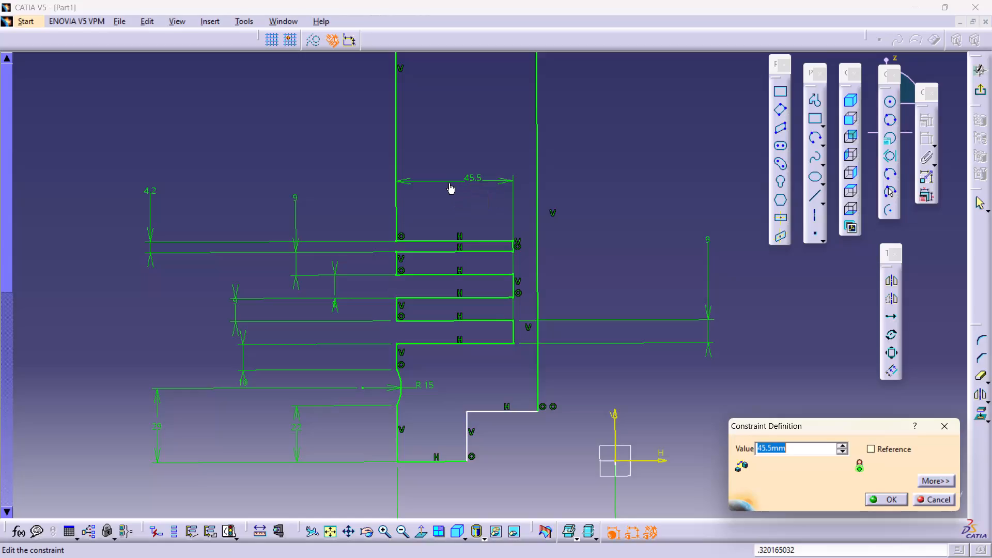
{"action": "double_click", "coordinate": [468, 177]}
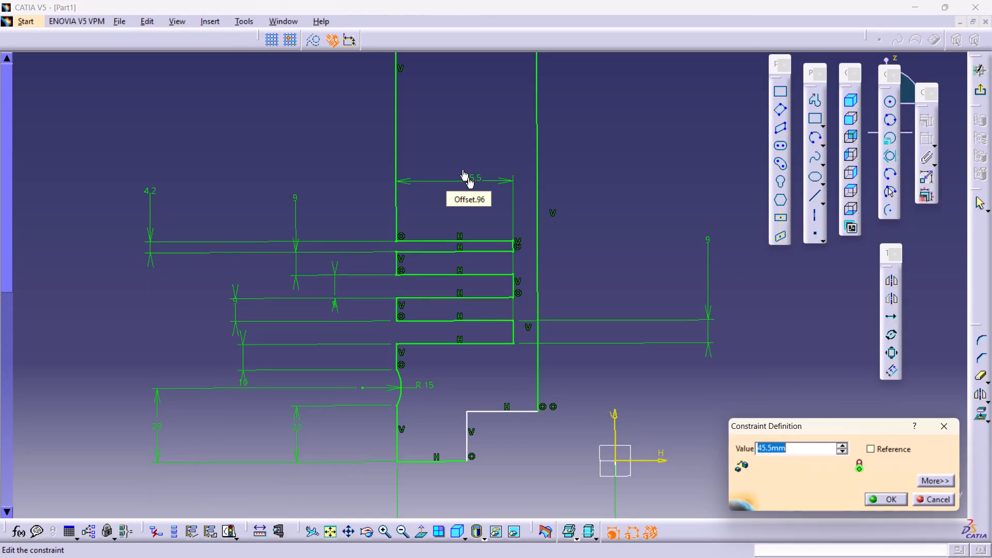
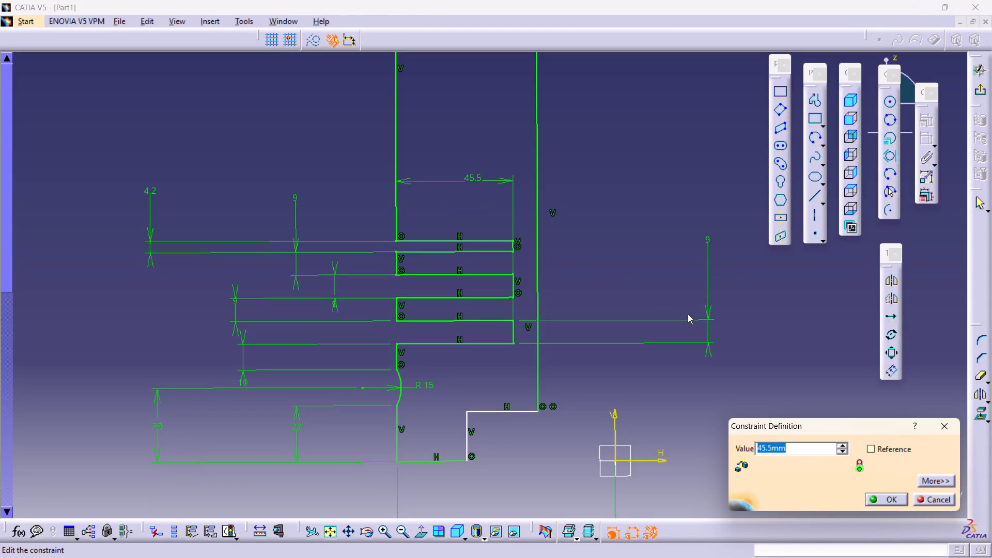
Set the ring-groove depth from the outer wall to 5 mm.
{"action": "key", "text": "5"}
{"action": "key", "text": "Return"}
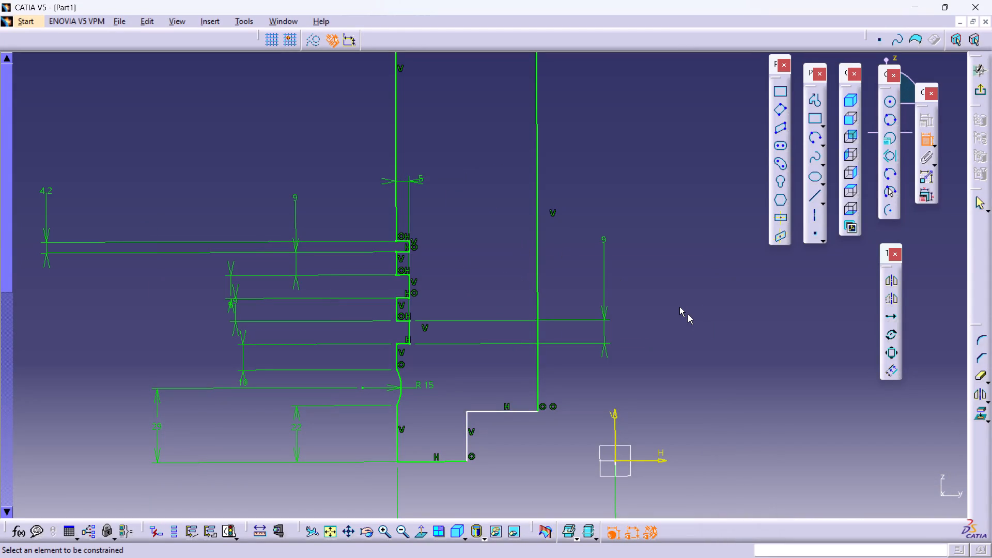
Move the lowest ring groove's height dimension close to the groove and set the height to 5 mm.
{"action": "middle_click_drag", "start_coordinate": [479, 323], "coordinate": [502, 214]}
{"action": "right_click_drag", "start_coordinate": [517, 293], "coordinate": [510, 290]}
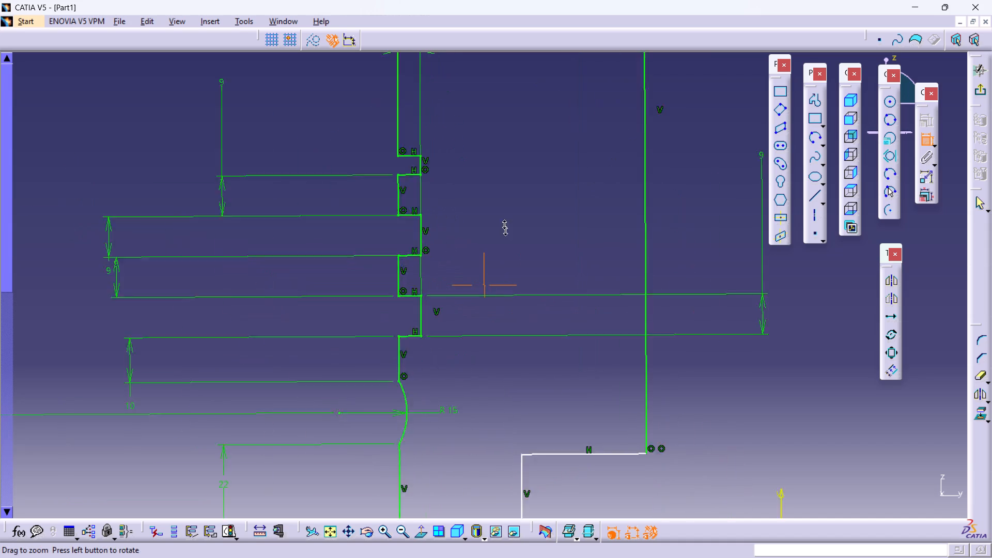
{"action": "middle_click_drag", "start_coordinate": [502, 214], "coordinate": [494, 184]}
{"action": "middle_click_drag", "start_coordinate": [518, 235], "coordinate": [568, 219]}
{"action": "right_click", "coordinate": [568, 219]}
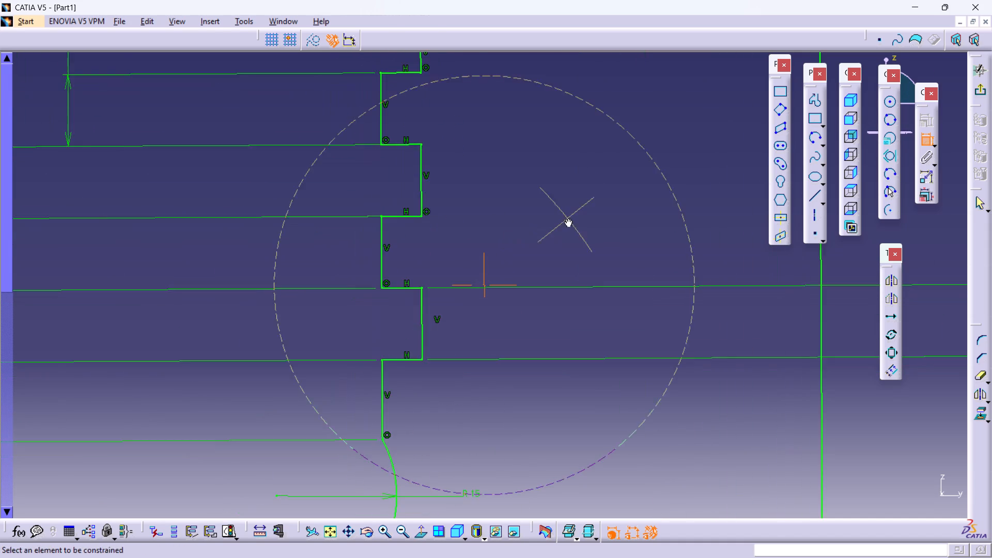
{"action": "middle_click_drag", "start_coordinate": [568, 219], "coordinate": [613, 298]}
{"action": "middle_click_drag", "start_coordinate": [552, 293], "coordinate": [557, 285]}
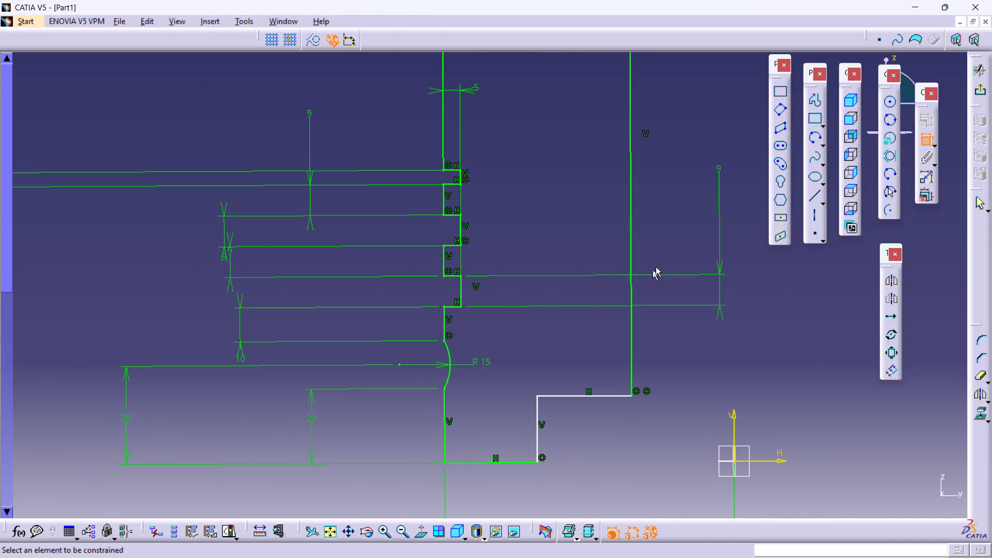
{"action": "left_click_drag", "start_coordinate": [716, 165], "coordinate": [722, 215]}
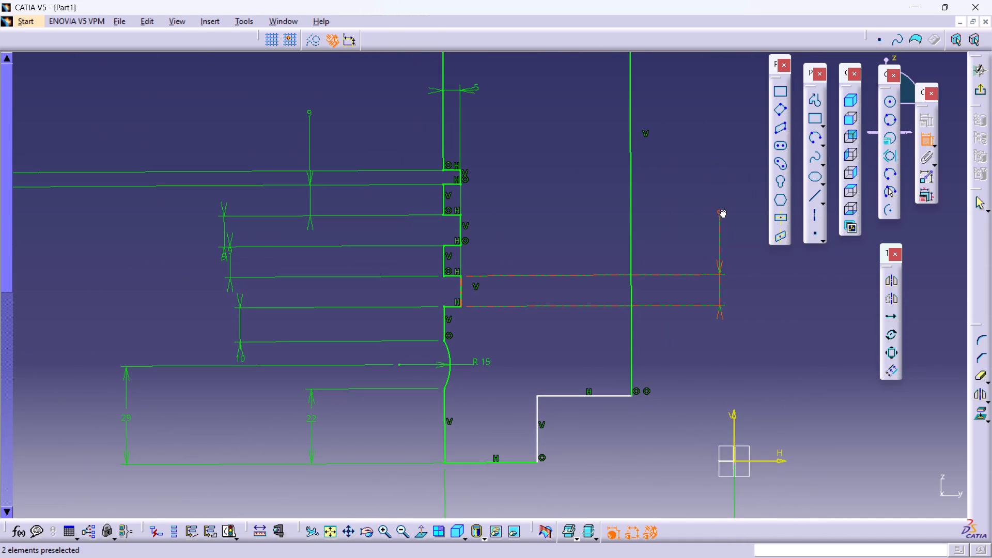
{"action": "left_click_drag", "start_coordinate": [722, 215], "coordinate": [607, 297]}
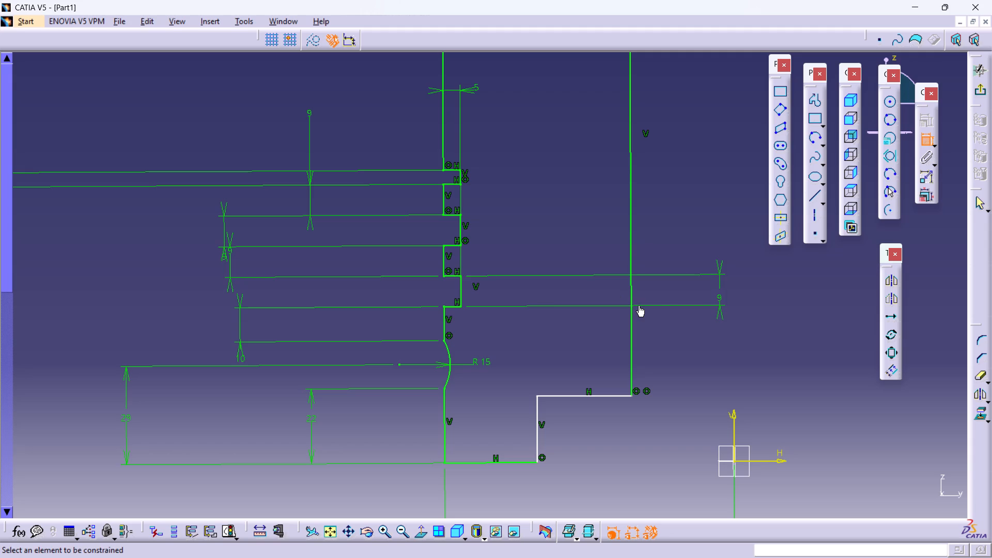
{"action": "key", "text": "Escape"}
{"action": "key", "text": "Escape"}
{"action": "key", "text": "Escape"}
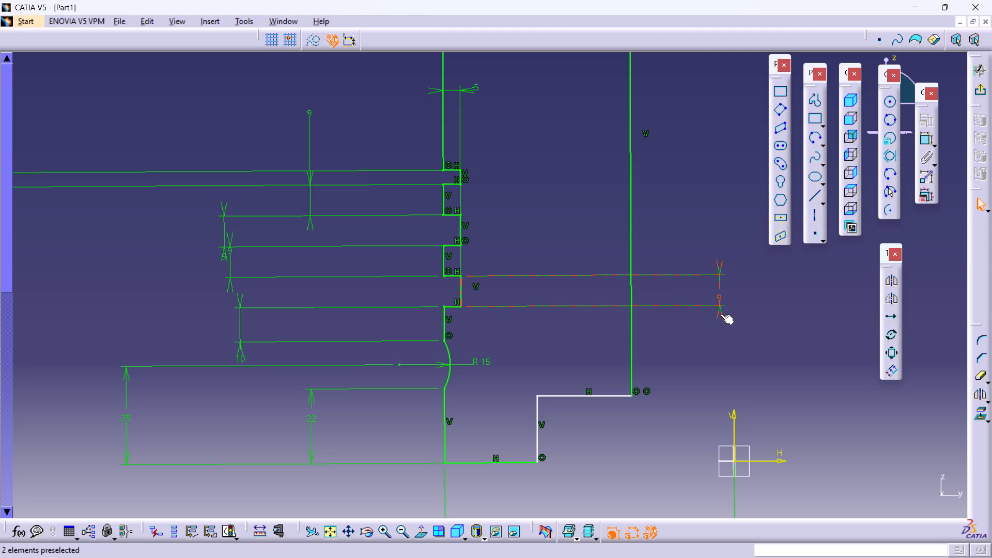
{"action": "left_click_drag", "start_coordinate": [721, 315], "coordinate": [544, 303]}
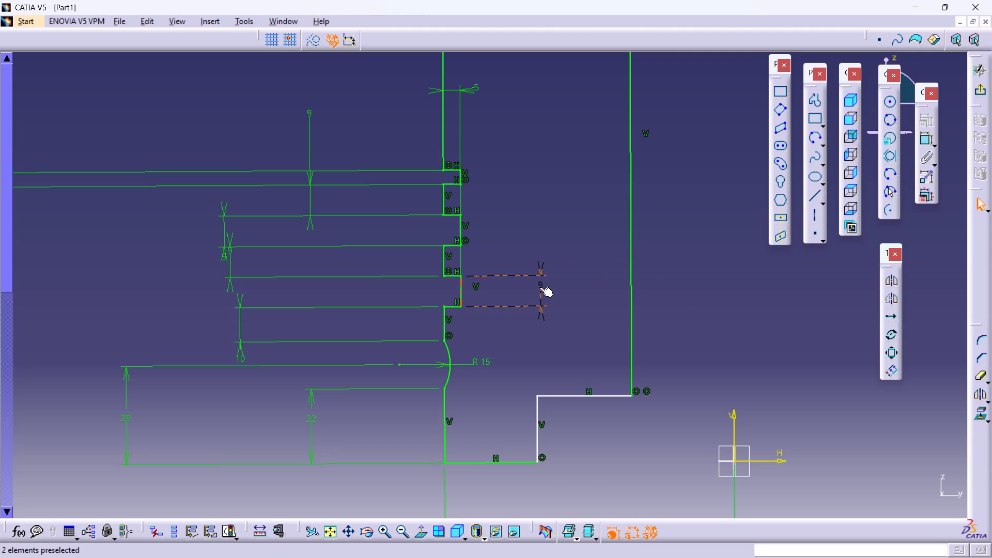
{"action": "double_click", "coordinate": [540, 287]}
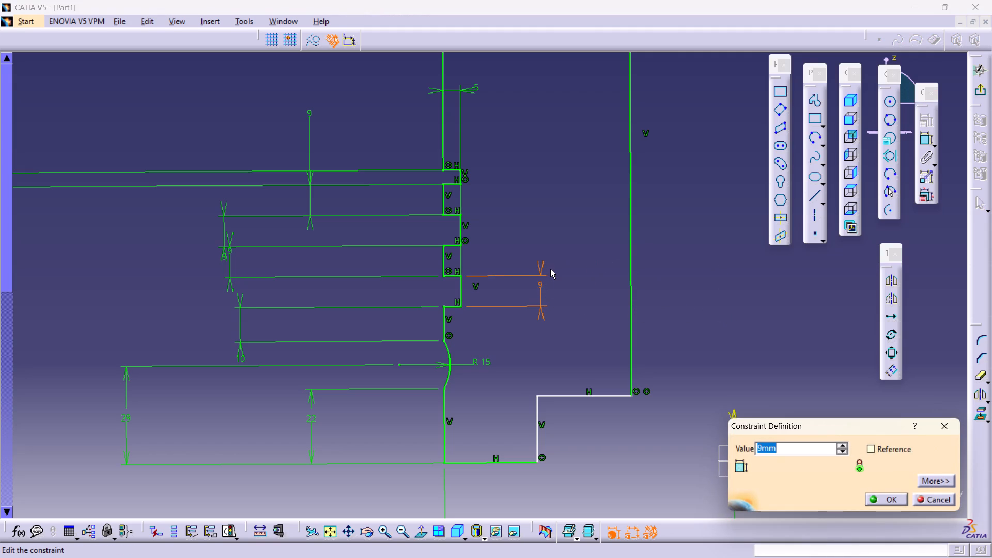
{"action": "key", "text": "5"}
{"action": "key", "text": "Return"}
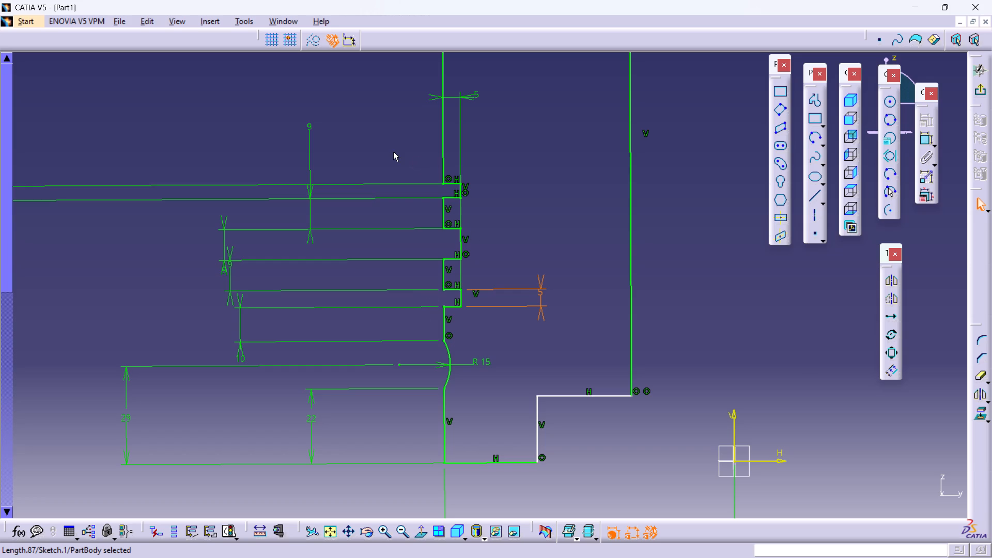
Separate the middle ring groove's height dimension from the overlapping one below it and set the height to 5 mm.
{"action": "double_click", "coordinate": [230, 262]}
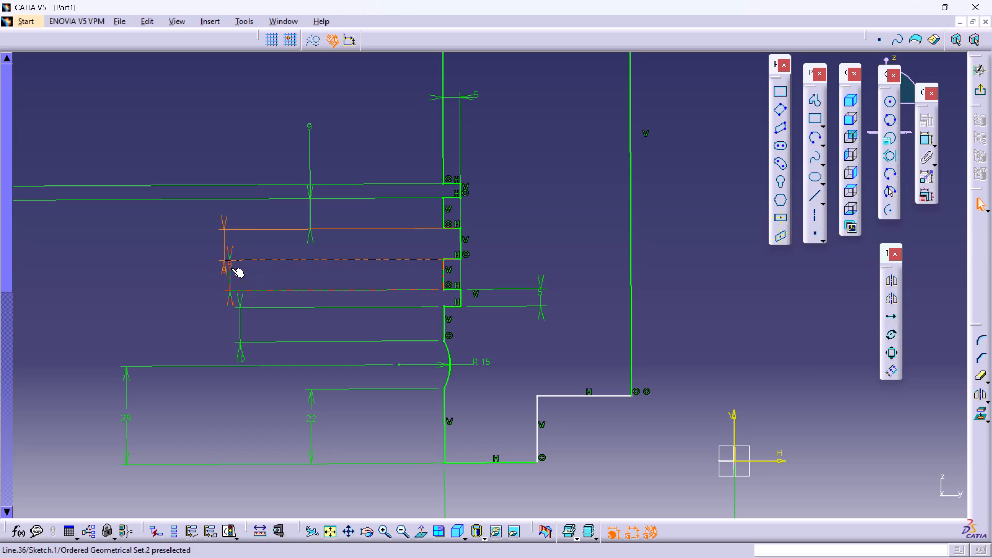
{"action": "left_click_drag", "start_coordinate": [229, 267], "coordinate": [288, 251]}
{"action": "double_click", "coordinate": [287, 240]}
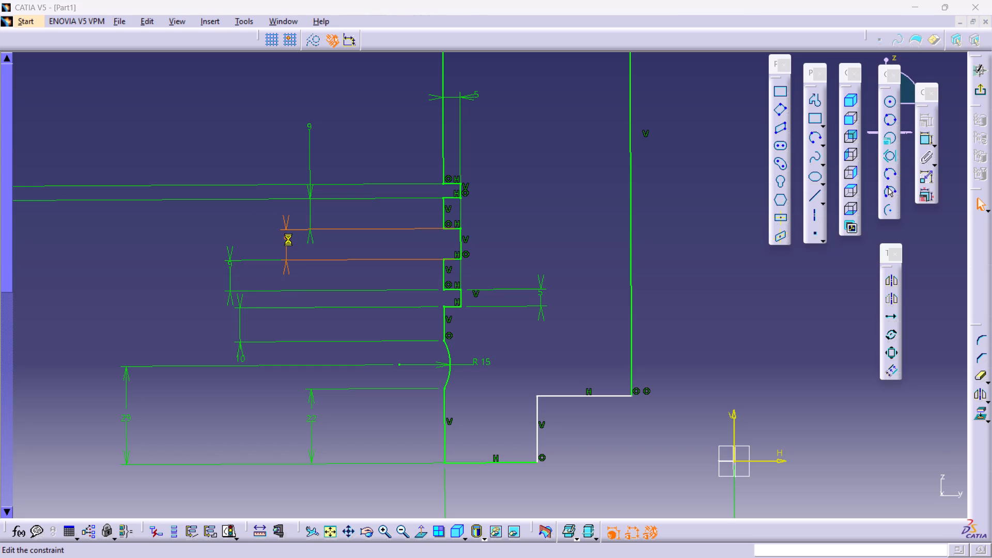
{"action": "key", "text": "5"}
{"action": "key", "text": "Return"}
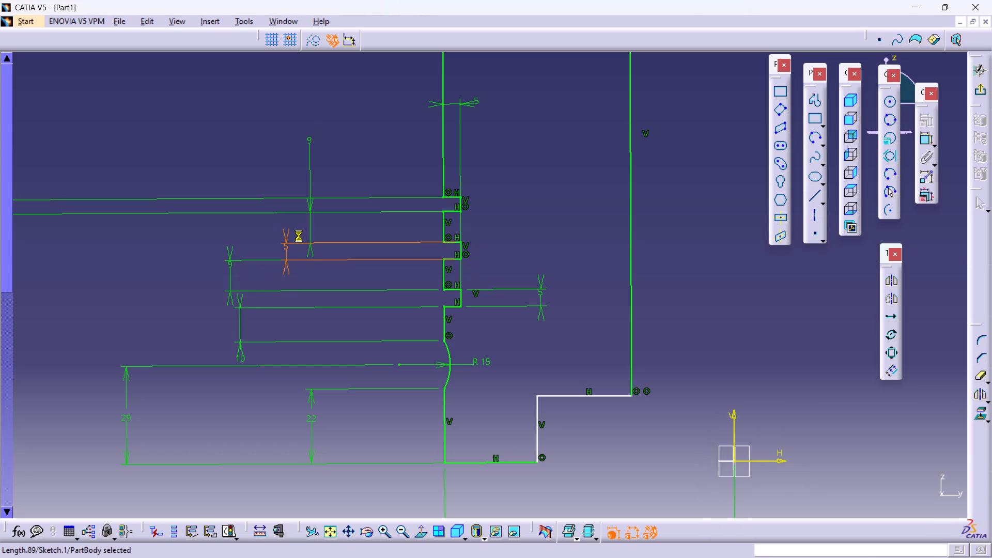
Set the height of the land between the lowest and middle ring grooves to 5 mm.
{"action": "double_click", "coordinate": [234, 265]}
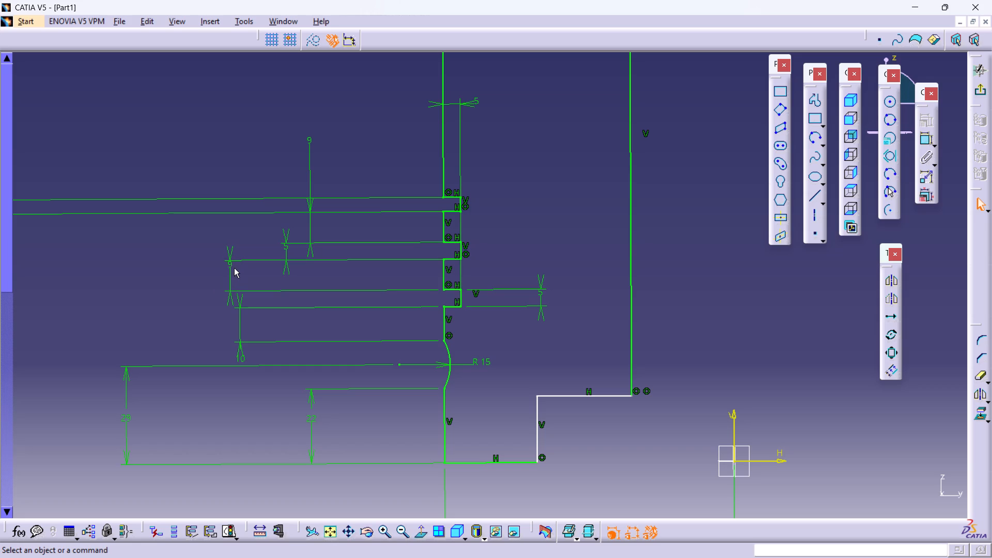
{"action": "double_click", "coordinate": [230, 265]}
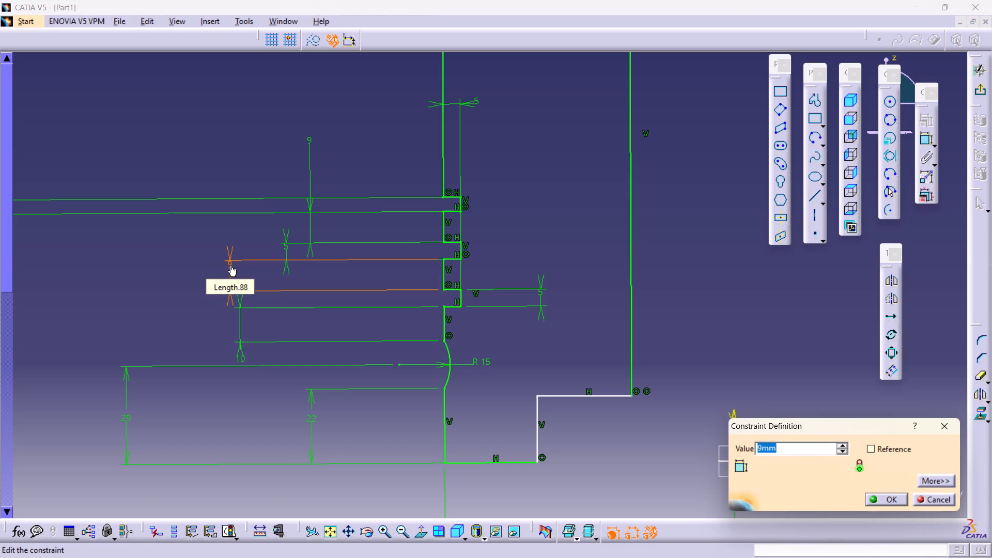
{"action": "key", "text": "5"}
{"action": "key", "text": "Return"}
Place the height dimension of the land between the middle and top ring grooves between its extension lines and set it to 5 mm.
{"action": "middle_click_drag", "start_coordinate": [227, 216], "coordinate": [306, 227]}
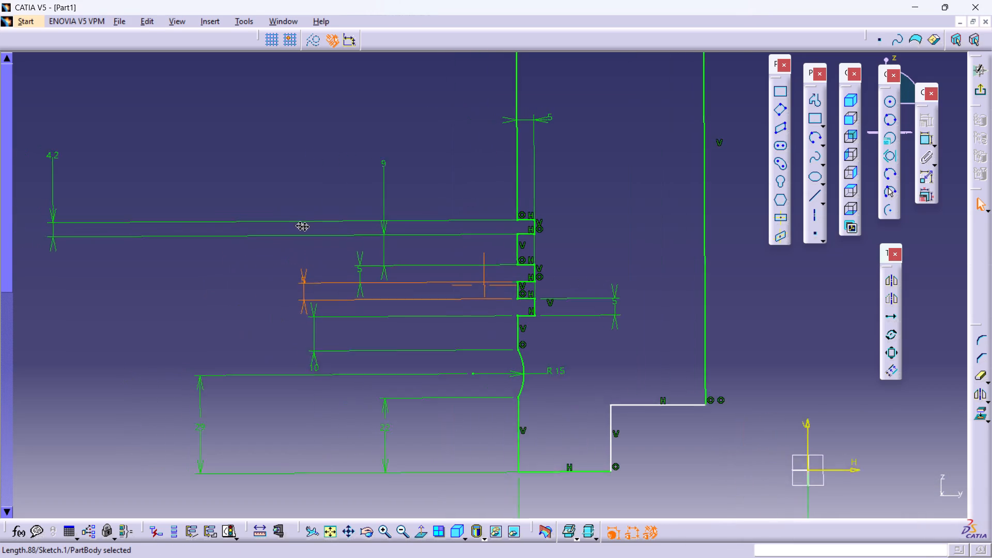
{"action": "middle_click_drag", "start_coordinate": [306, 227], "coordinate": [339, 223]}
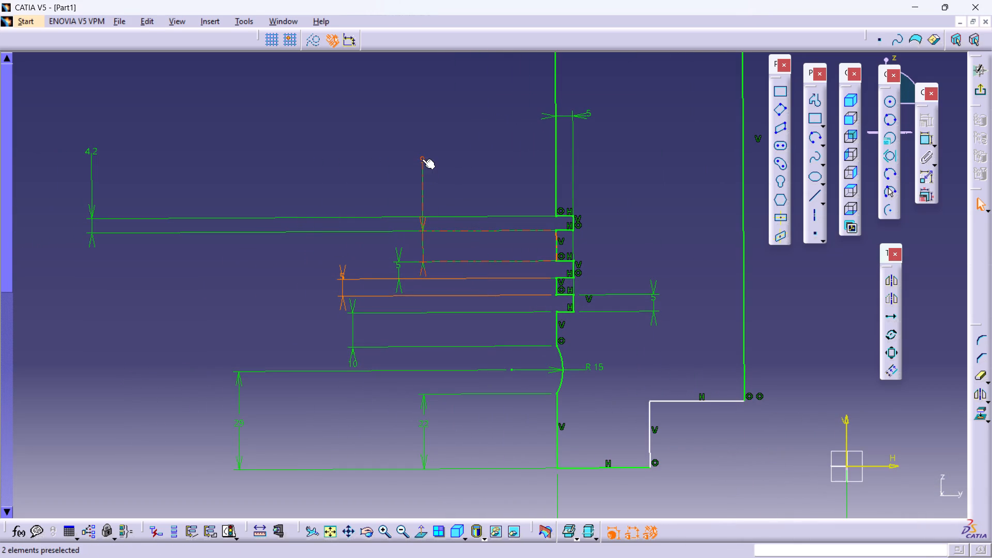
{"action": "left_click_drag", "start_coordinate": [422, 159], "coordinate": [431, 259]}
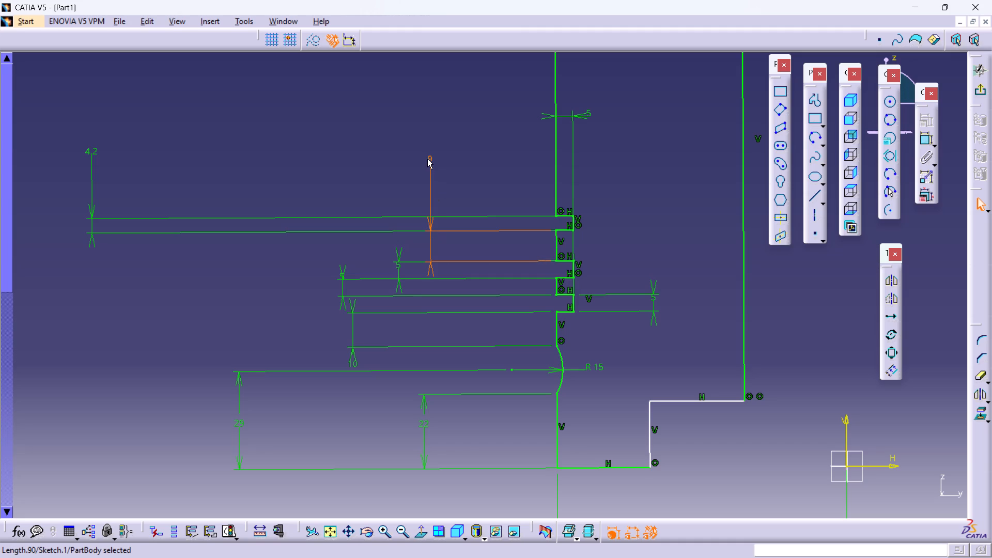
{"action": "left_click_drag", "start_coordinate": [431, 159], "coordinate": [453, 267]}
{"action": "left_click", "coordinate": [472, 150]}
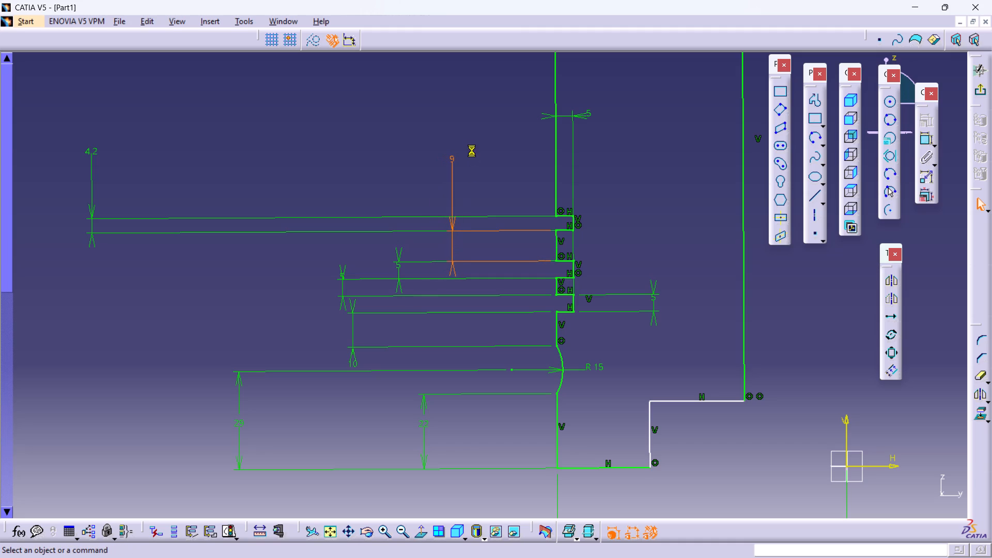
{"action": "left_click_drag", "start_coordinate": [469, 143], "coordinate": [463, 136]}
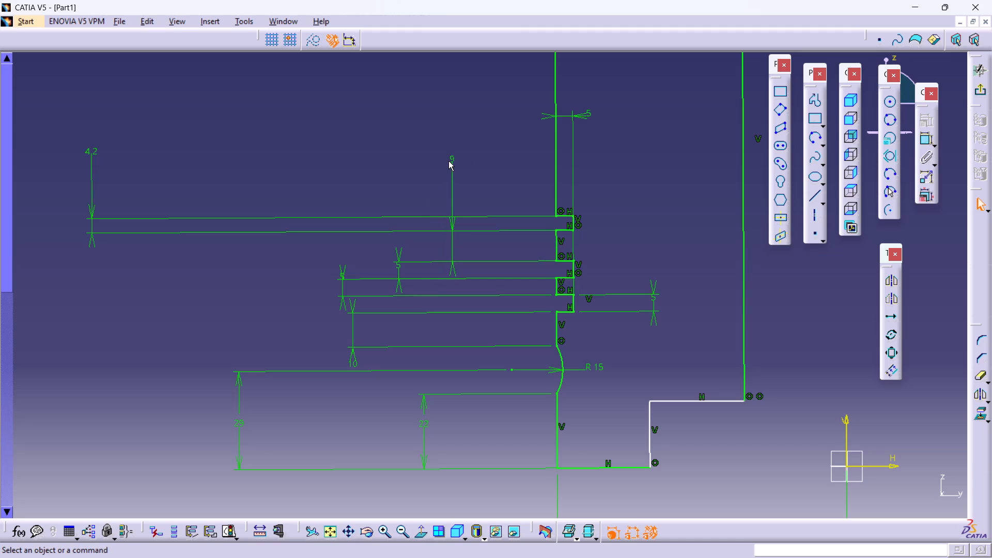
{"action": "left_click_drag", "start_coordinate": [450, 159], "coordinate": [495, 196]}
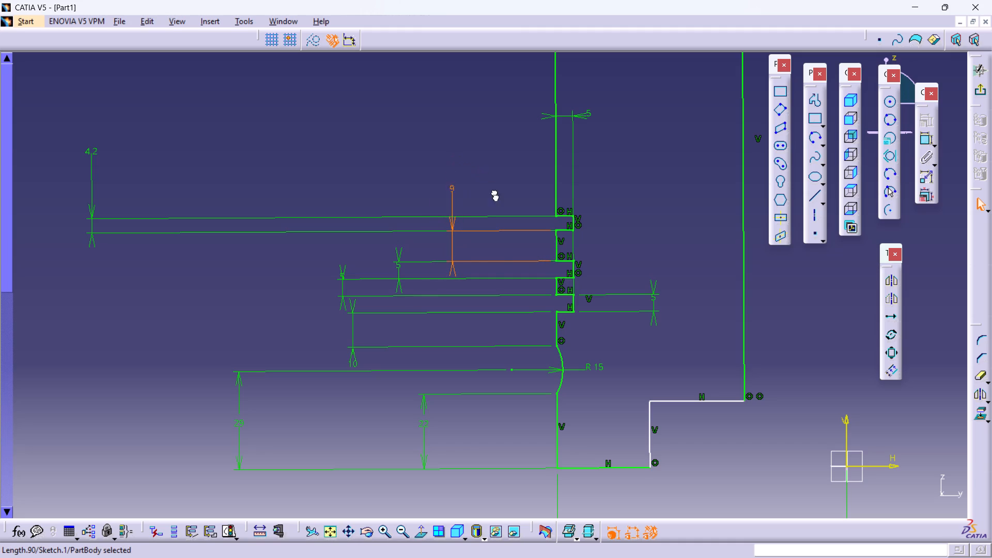
{"action": "left_click_drag", "start_coordinate": [495, 196], "coordinate": [469, 244]}
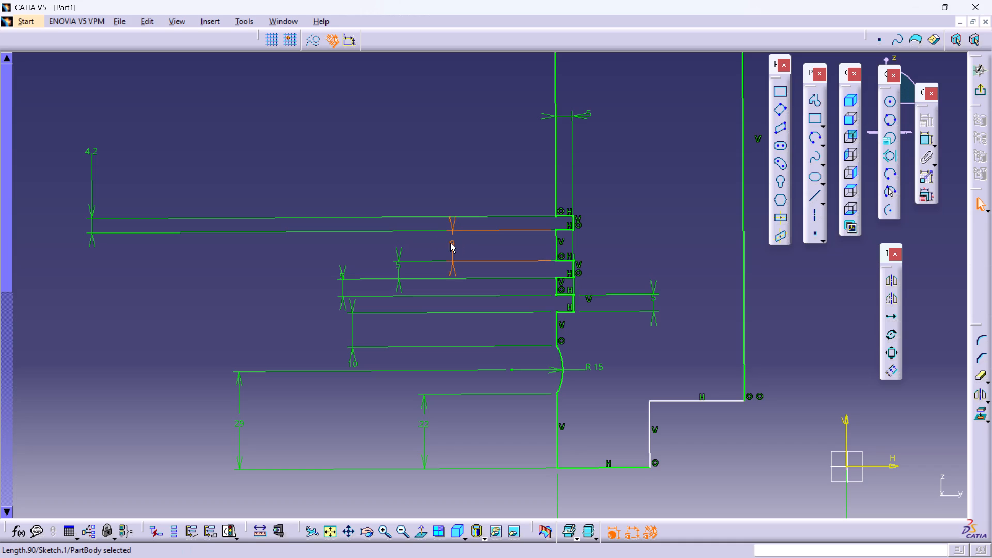
{"action": "double_click", "coordinate": [454, 249]}
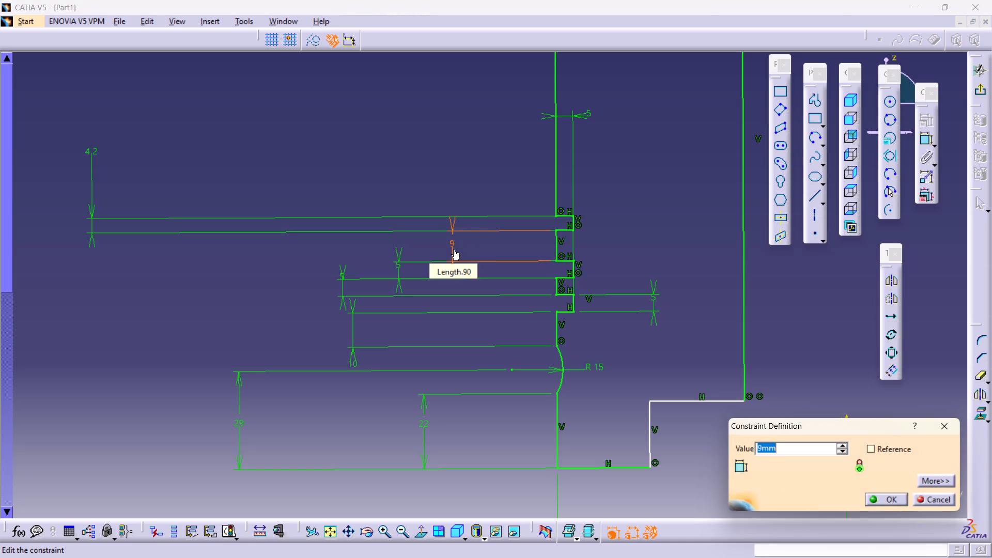
{"action": "key", "text": "5"}
{"action": "key", "text": "Return"}
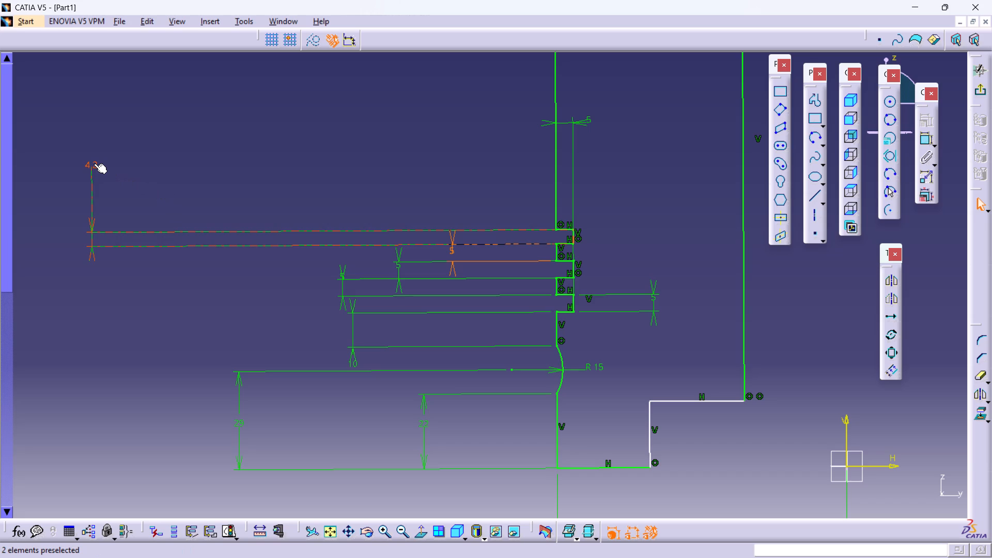
Reposition the top ring groove's height dimension closer to the profile.
{"action": "left_click_drag", "start_coordinate": [94, 164], "coordinate": [318, 177]}
{"action": "triple_click", "coordinate": [342, 161]}
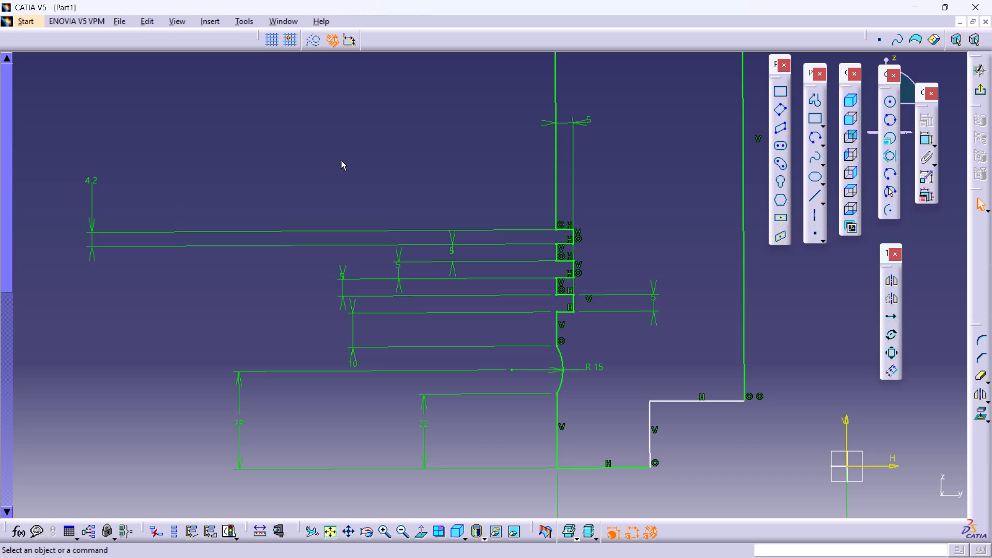
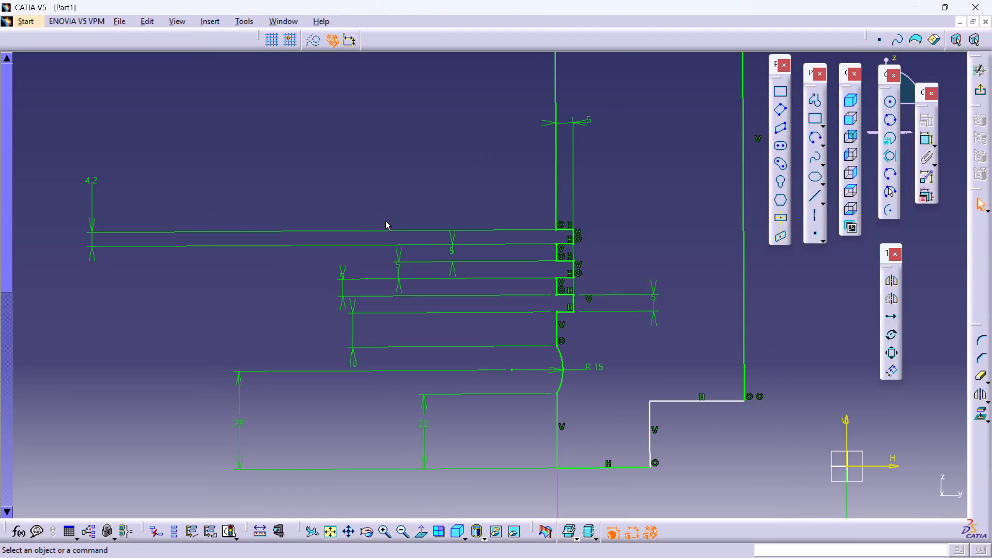
Move the profile's inner horizontal edge beneath the domed top down, closer to the sketch origin.
{"action": "scroll", "coordinate": [353, 237], "scroll_direction": "up", "scroll_amount": 1}
{"action": "middle_click_drag", "start_coordinate": [586, 252], "coordinate": [461, 255]}
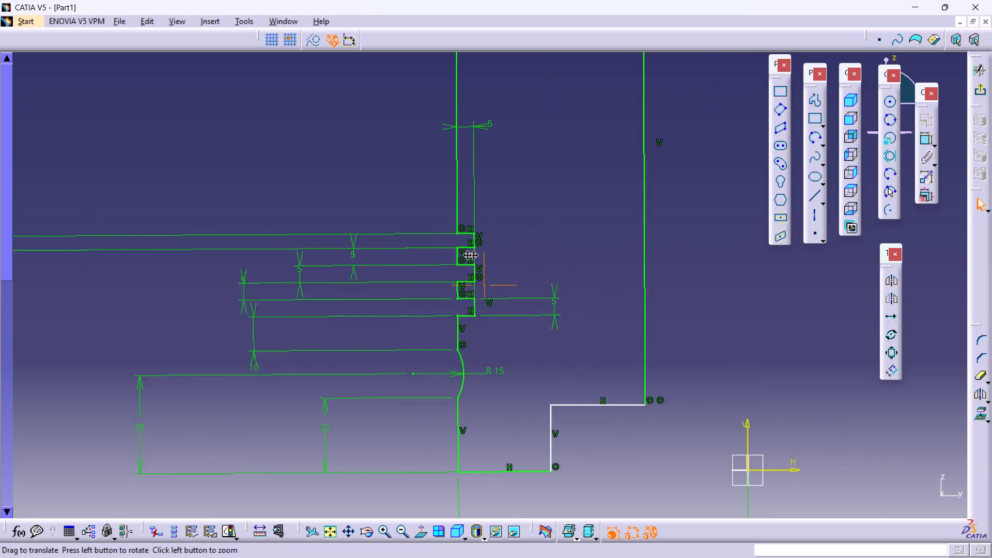
{"action": "middle_click_drag", "start_coordinate": [461, 255], "coordinate": [426, 412]}
{"action": "middle_click_drag", "start_coordinate": [442, 268], "coordinate": [465, 365]}
{"action": "right_click", "coordinate": [375, 259]}
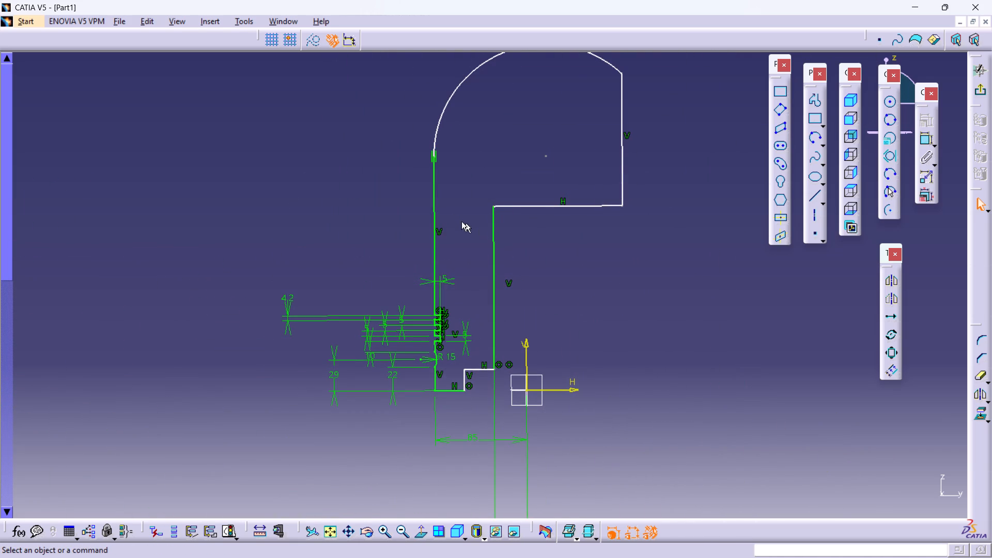
{"action": "double_click", "coordinate": [453, 198]}
{"action": "middle_click_drag", "start_coordinate": [481, 233], "coordinate": [456, 216]}
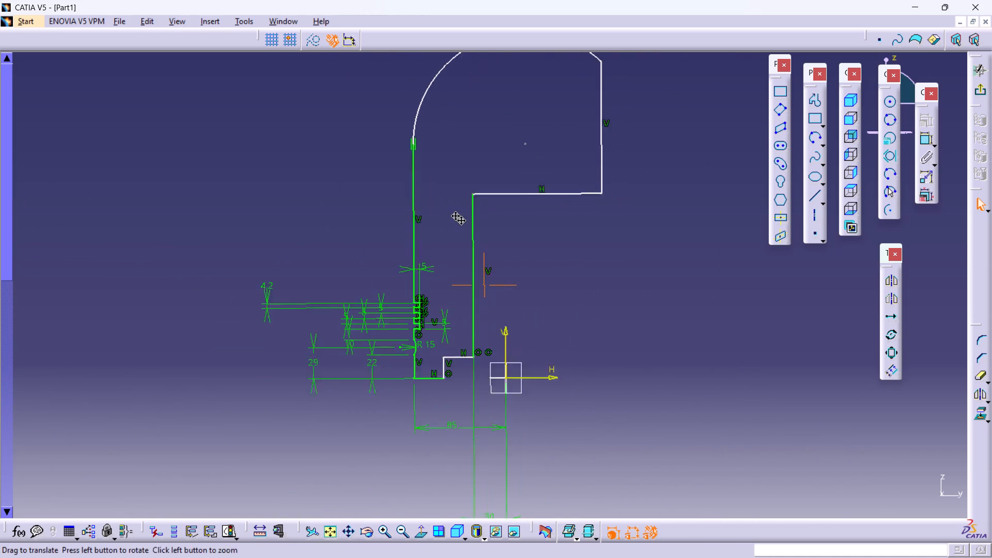
{"action": "middle_click_drag", "start_coordinate": [456, 216], "coordinate": [441, 139]}
{"action": "right_click", "coordinate": [451, 213]}
{"action": "key", "text": "Escape"}
{"action": "key", "text": "Escape"}
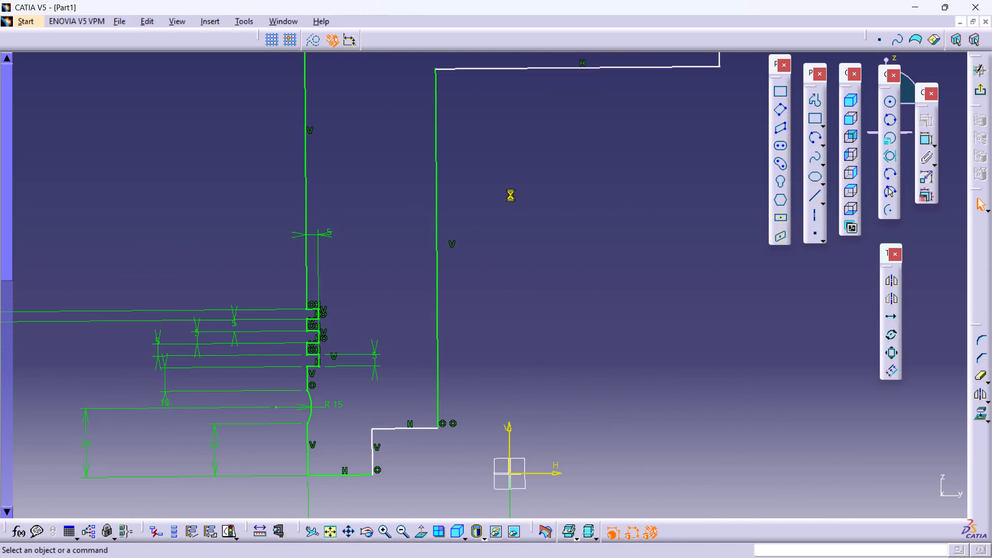
{"action": "middle_click_drag", "start_coordinate": [499, 196], "coordinate": [461, 211]}
{"action": "right_click_drag", "start_coordinate": [427, 184], "coordinate": [440, 193]}
{"action": "left_click", "coordinate": [479, 227]}
{"action": "left_click_drag", "start_coordinate": [472, 219], "coordinate": [466, 215]}
{"action": "left_click_drag", "start_coordinate": [469, 94], "coordinate": [473, 246]}
{"action": "left_click", "coordinate": [424, 529]}
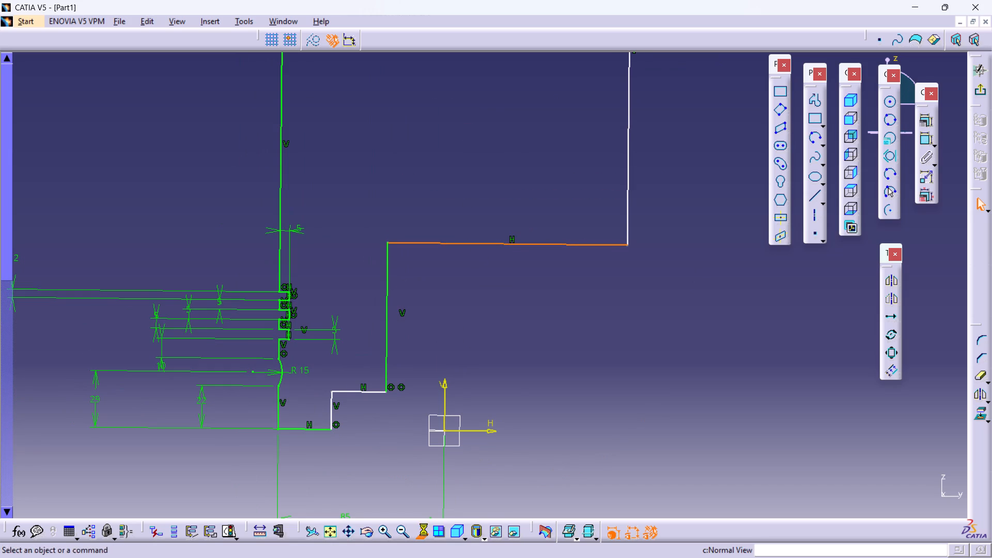
Reposition the dome arc's centre point and move the profile's upper inner vertical line toward the vertical axis.
{"action": "middle_click_drag", "start_coordinate": [438, 164], "coordinate": [463, 218]}
{"action": "right_click", "coordinate": [438, 164]}
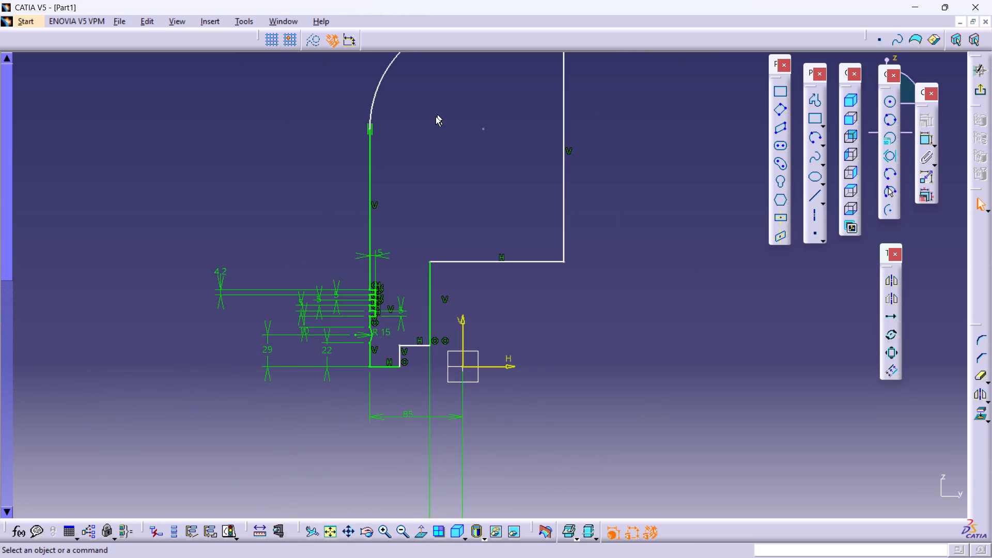
{"action": "middle_click_drag", "start_coordinate": [439, 158], "coordinate": [421, 274]}
{"action": "left_click_drag", "start_coordinate": [464, 247], "coordinate": [499, 329]}
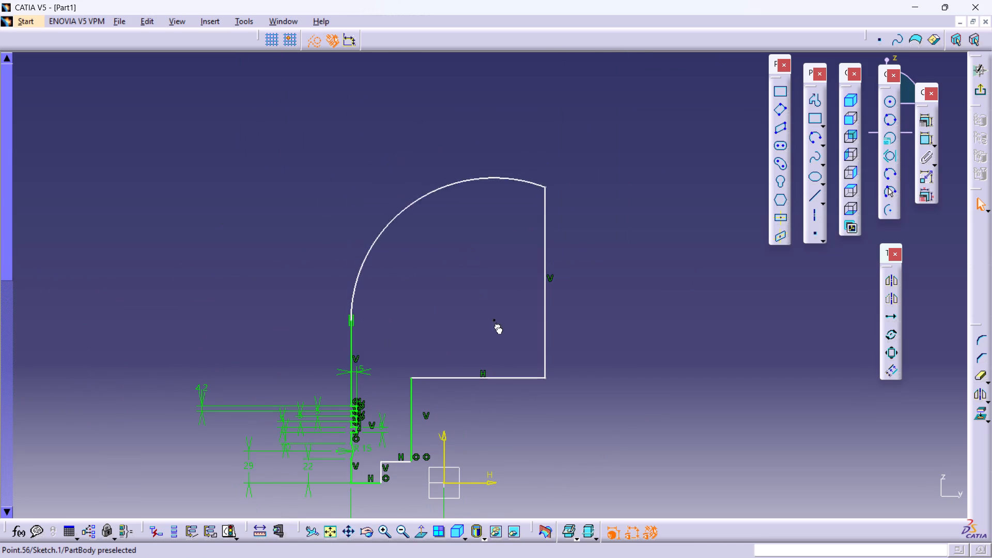
{"action": "left_click_drag", "start_coordinate": [499, 329], "coordinate": [460, 313]}
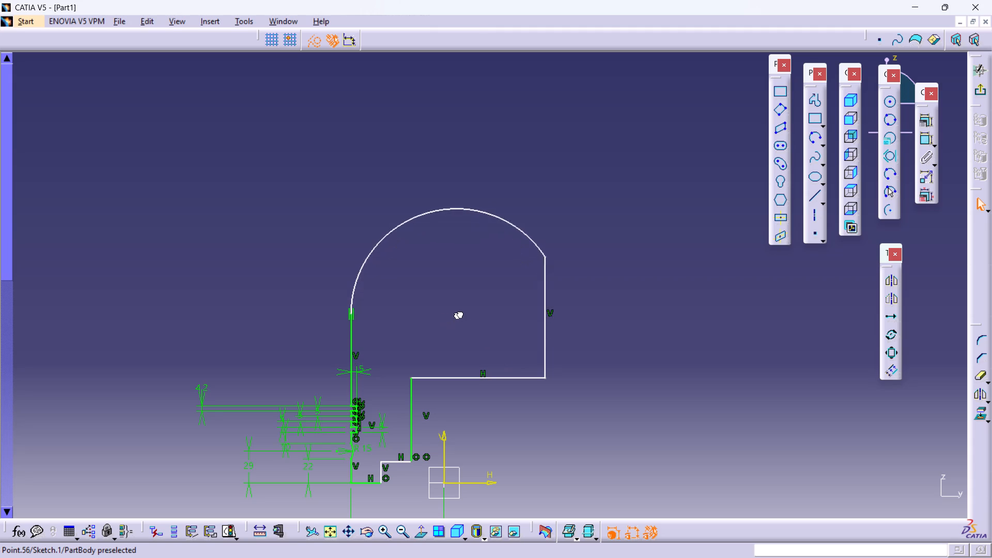
{"action": "left_click_drag", "start_coordinate": [460, 313], "coordinate": [483, 308]}
{"action": "double_click", "coordinate": [467, 245]}
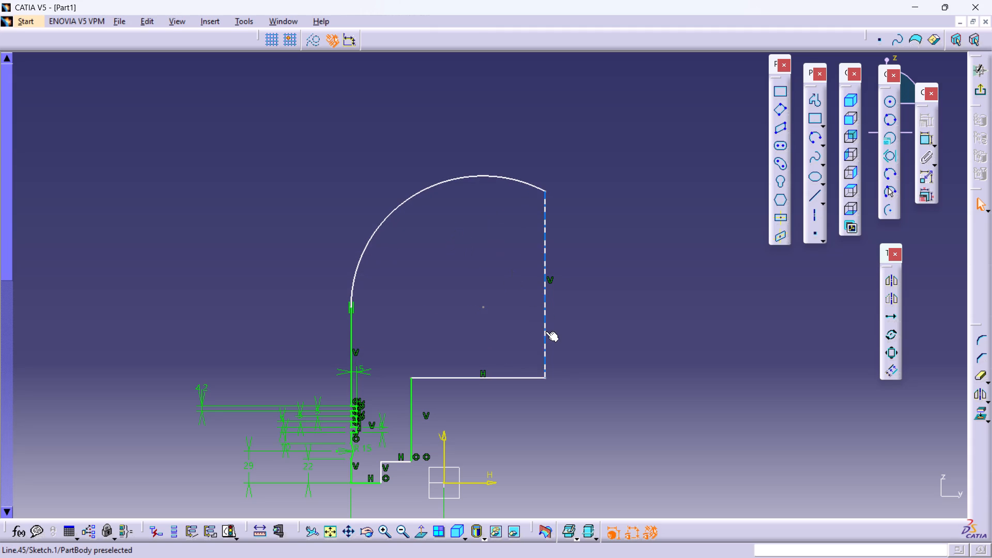
{"action": "left_click_drag", "start_coordinate": [546, 332], "coordinate": [446, 366]}
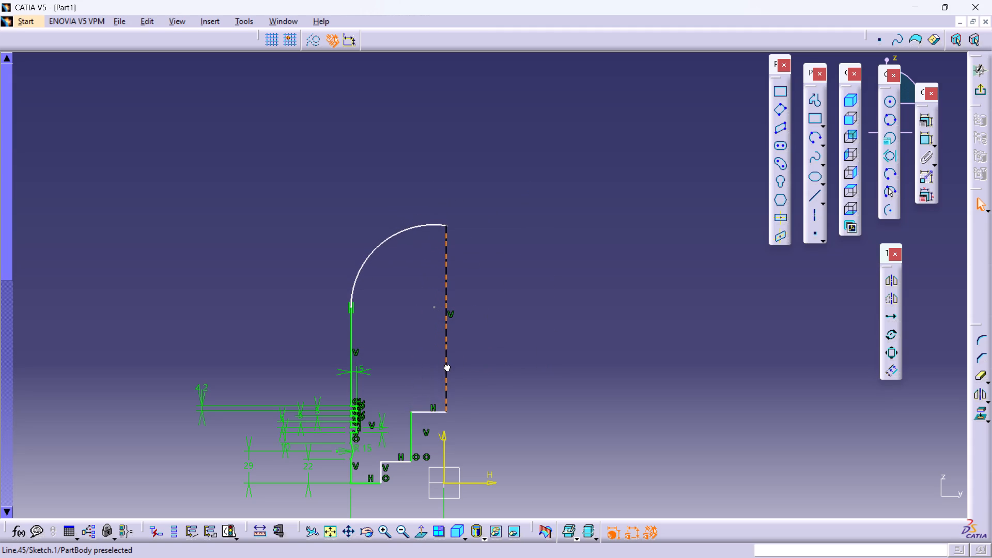
{"action": "left_click_drag", "start_coordinate": [446, 366], "coordinate": [459, 365]}
{"action": "left_click_drag", "start_coordinate": [525, 318], "coordinate": [517, 311]}
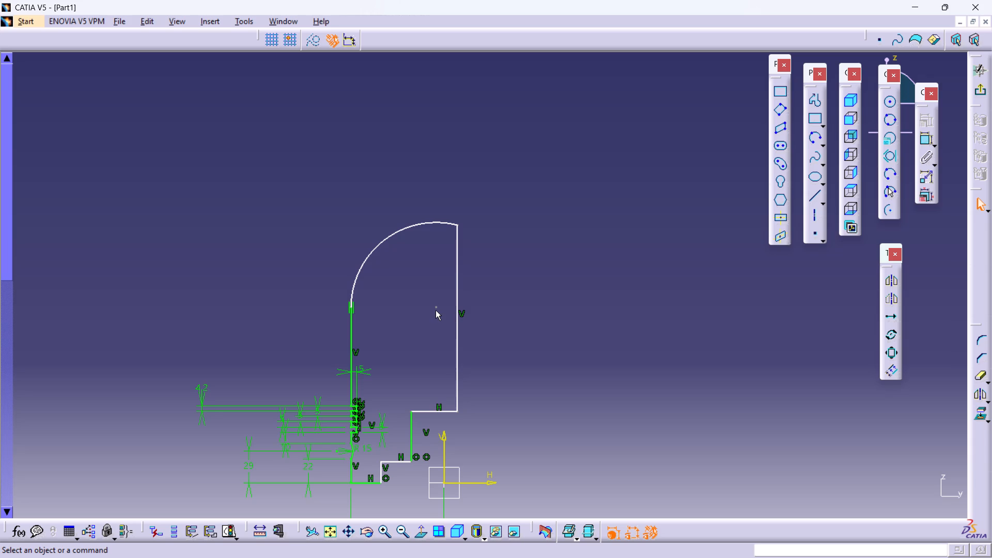
Lower the dome arc's centre point and pull its inner end down and outward to shrink the domed top.
{"action": "left_click_drag", "start_coordinate": [436, 305], "coordinate": [447, 365]}
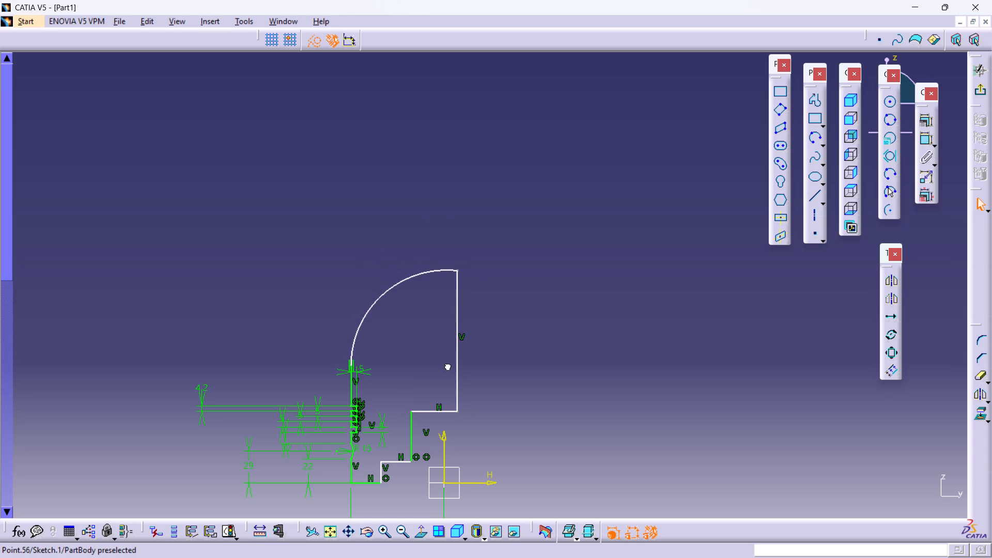
{"action": "left_click_drag", "start_coordinate": [447, 365], "coordinate": [453, 388]}
{"action": "left_click_drag", "start_coordinate": [508, 326], "coordinate": [501, 320]}
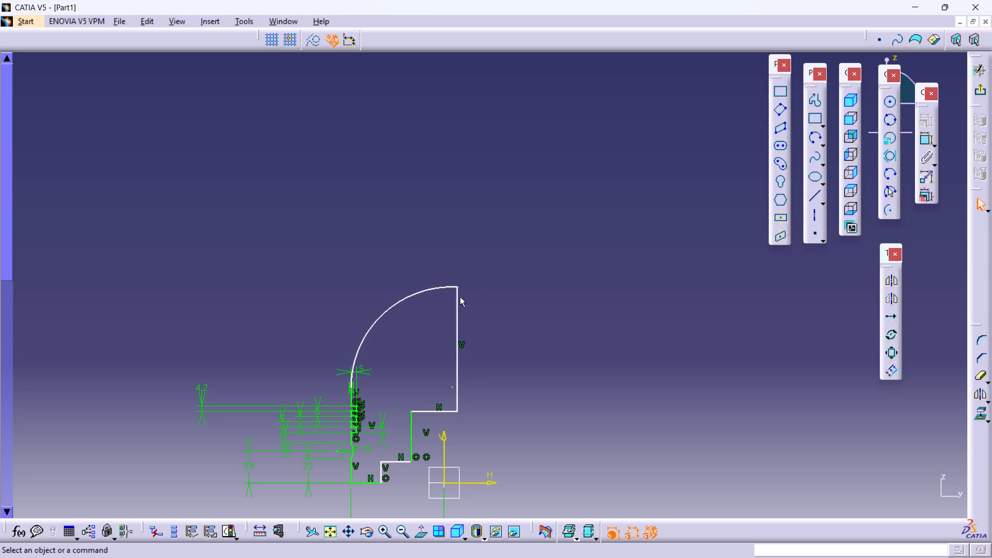
{"action": "left_click_drag", "start_coordinate": [456, 286], "coordinate": [430, 342]}
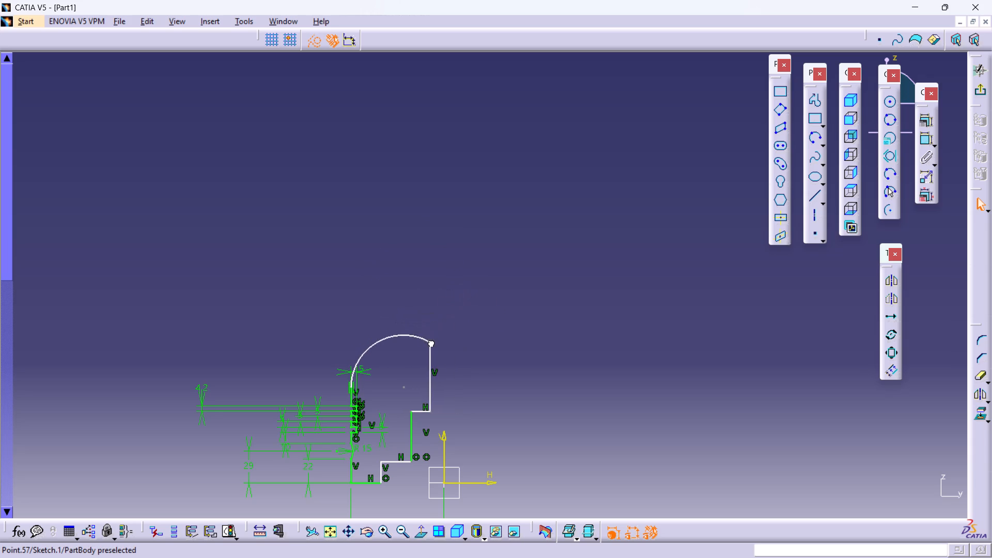
{"action": "left_click_drag", "start_coordinate": [430, 342], "coordinate": [423, 348]}
{"action": "left_click", "coordinate": [475, 349]}
Add a reference dimension between the profile's lower inner vertical line and the vertical axis.
{"action": "middle_click_drag", "start_coordinate": [477, 368], "coordinate": [480, 260]}
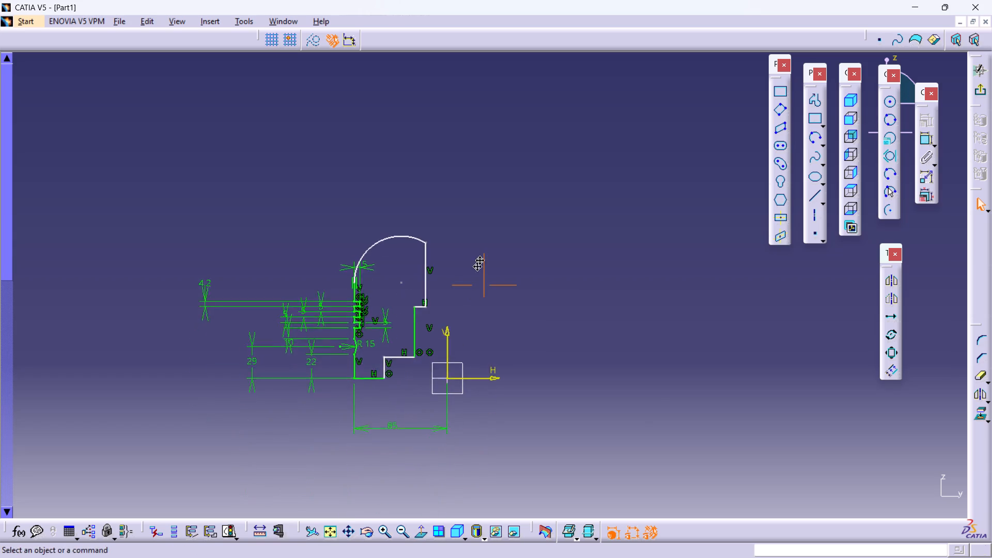
{"action": "middle_click_drag", "start_coordinate": [480, 260], "coordinate": [469, 146]}
{"action": "right_click", "coordinate": [480, 260]}
{"action": "middle_click_drag", "start_coordinate": [470, 251], "coordinate": [574, 170]}
{"action": "double_click", "coordinate": [521, 236]}
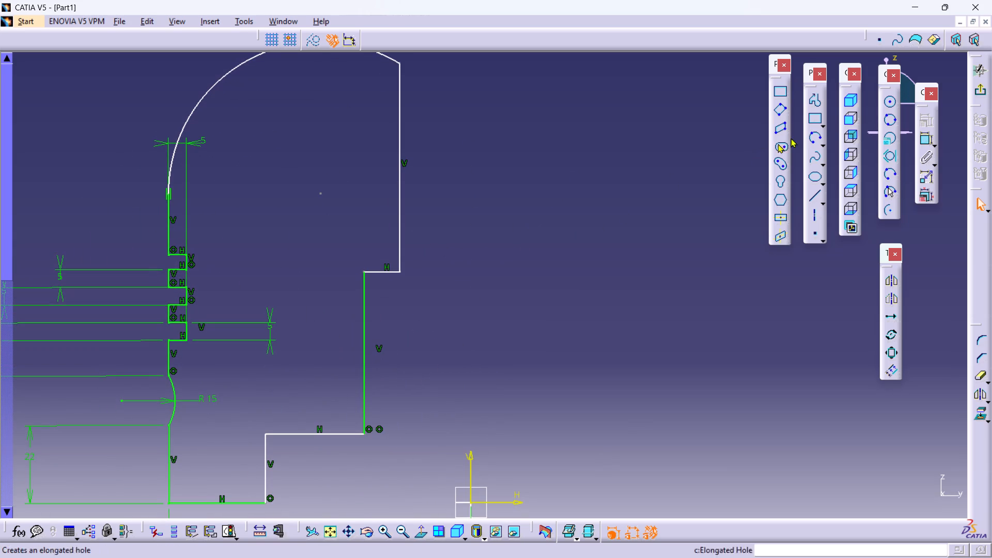
{"action": "double_click", "coordinate": [926, 138]}
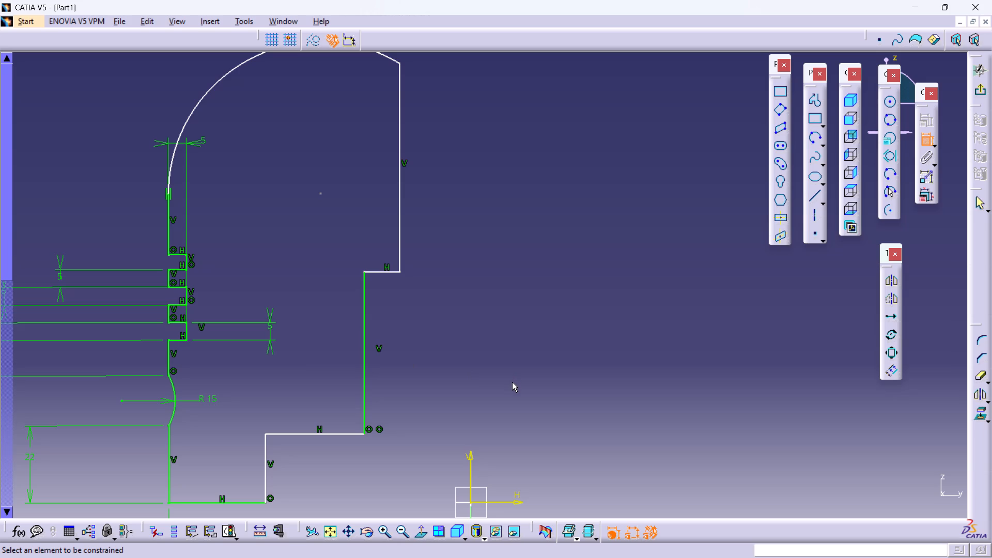
{"action": "left_click", "coordinate": [363, 361]}
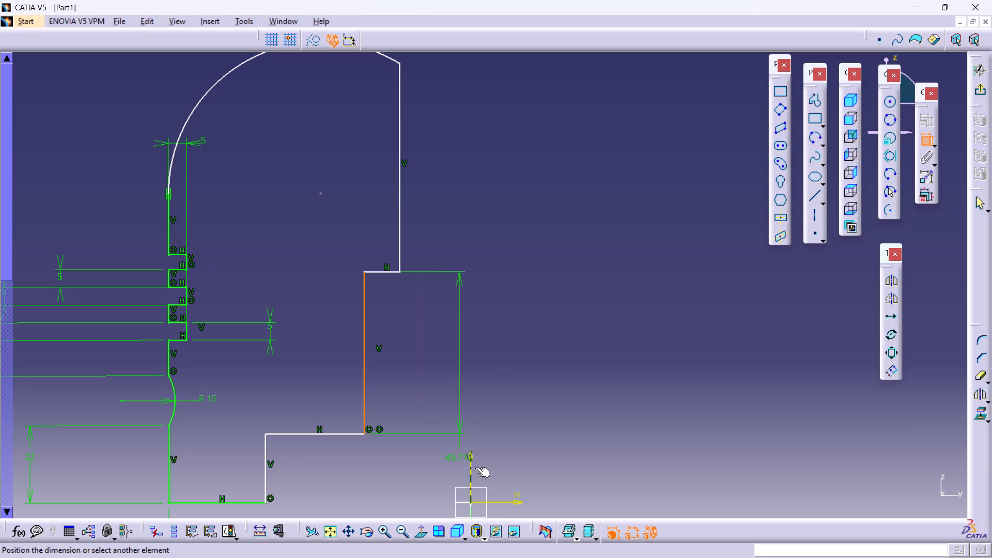
{"action": "left_click", "coordinate": [471, 463]}
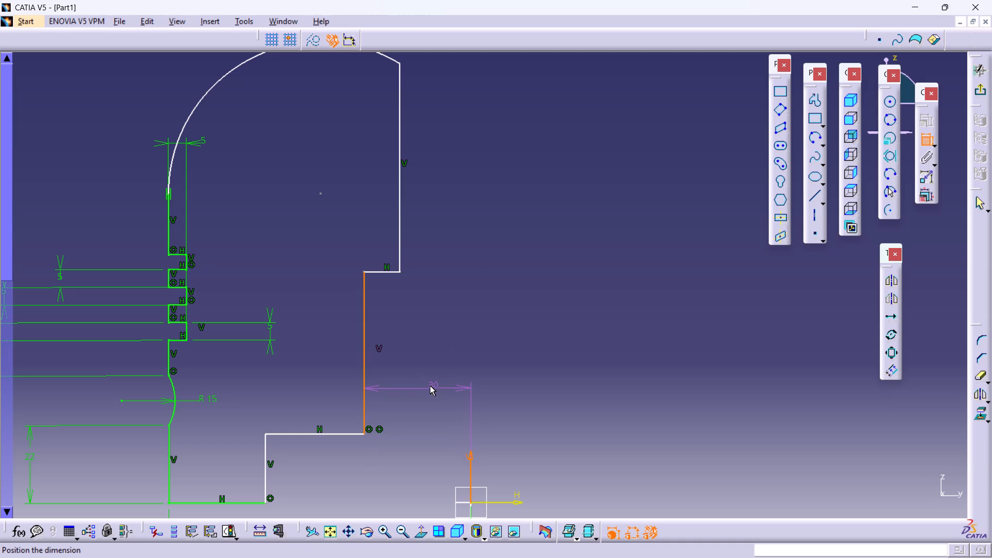
{"action": "right_click", "coordinate": [416, 374]}
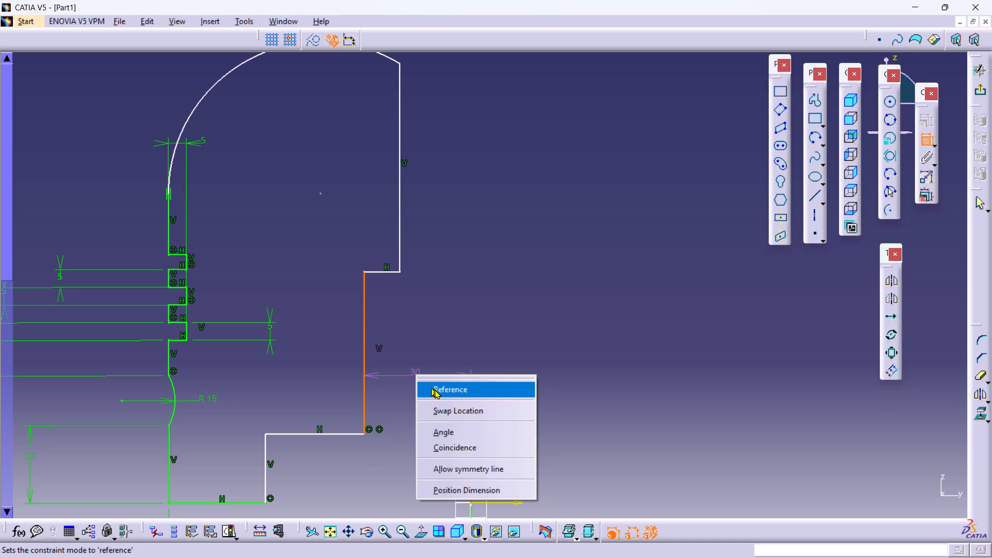
{"action": "left_click", "coordinate": [435, 390]}
{"action": "left_click", "coordinate": [421, 368]}
Place a length dimension on the profile's upper inner vertical line, below the dome arc.
{"action": "middle_click_drag", "start_coordinate": [461, 402], "coordinate": [448, 287]}
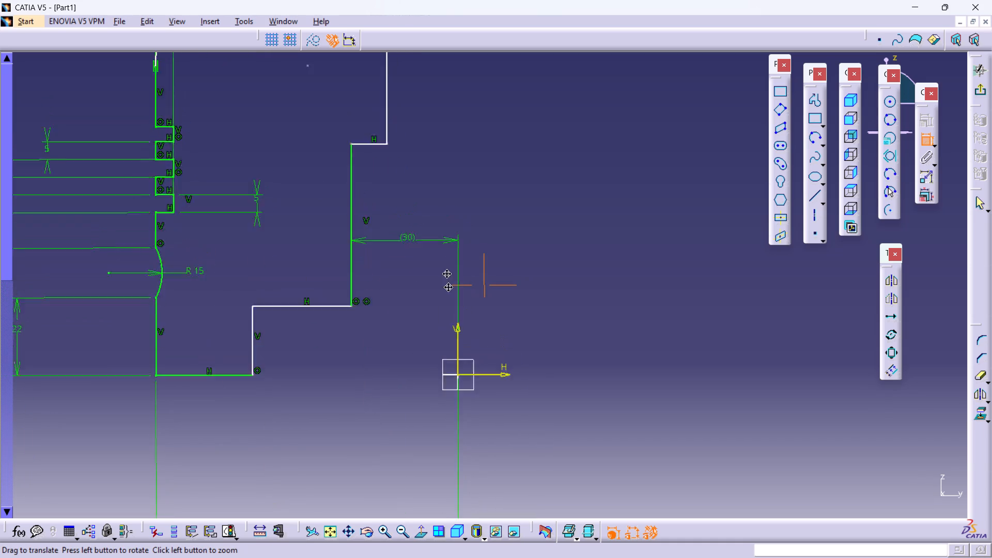
{"action": "middle_click_drag", "start_coordinate": [448, 287], "coordinate": [436, 212]}
{"action": "right_click", "coordinate": [436, 212]}
{"action": "middle_click_drag", "start_coordinate": [436, 212], "coordinate": [456, 299]}
{"action": "middle_click_drag", "start_coordinate": [445, 291], "coordinate": [473, 359]}
{"action": "right_click", "coordinate": [445, 291]}
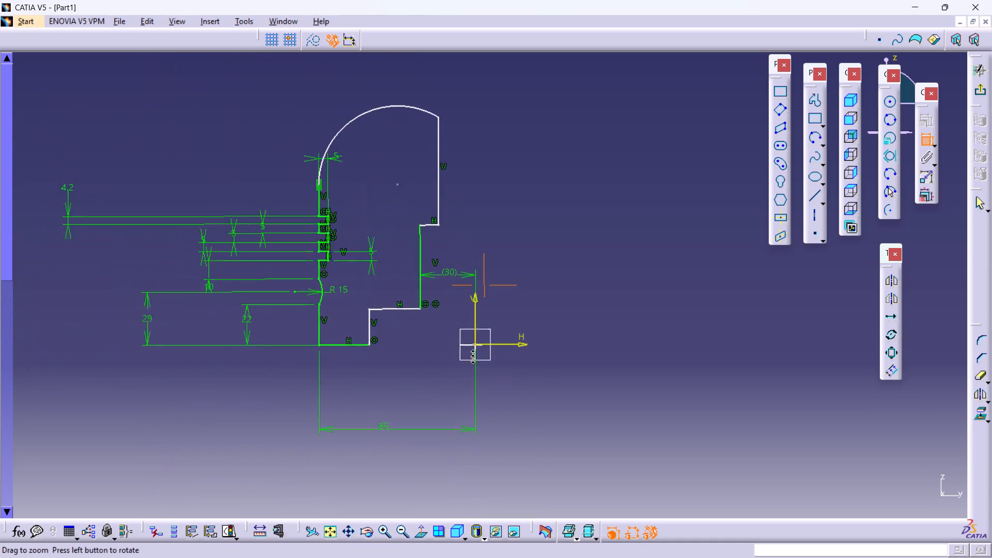
{"action": "middle_click_drag", "start_coordinate": [473, 359], "coordinate": [476, 367]}
{"action": "middle_click_drag", "start_coordinate": [471, 326], "coordinate": [414, 260]}
{"action": "right_click", "coordinate": [438, 325]}
{"action": "middle_click_drag", "start_coordinate": [420, 230], "coordinate": [447, 358]}
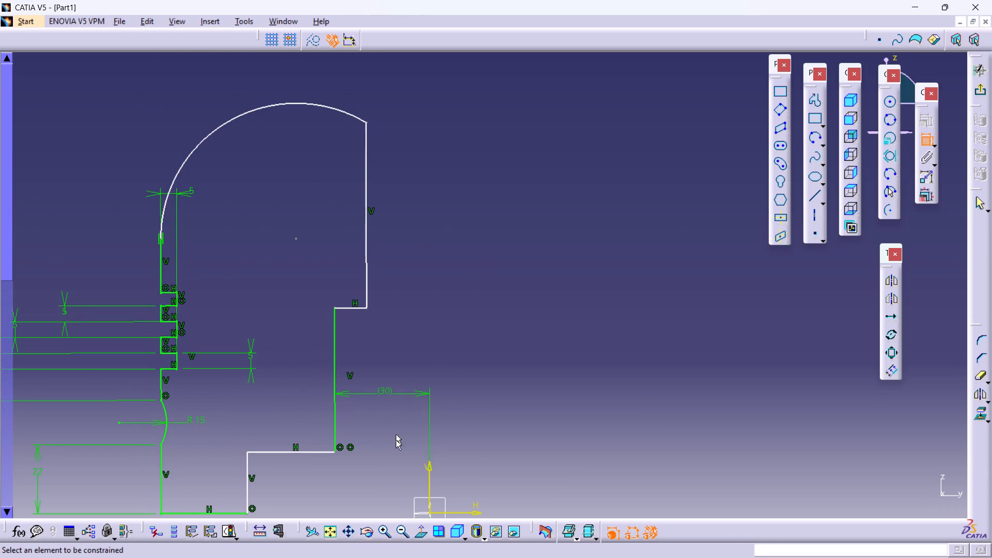
{"action": "left_click", "coordinate": [423, 530]}
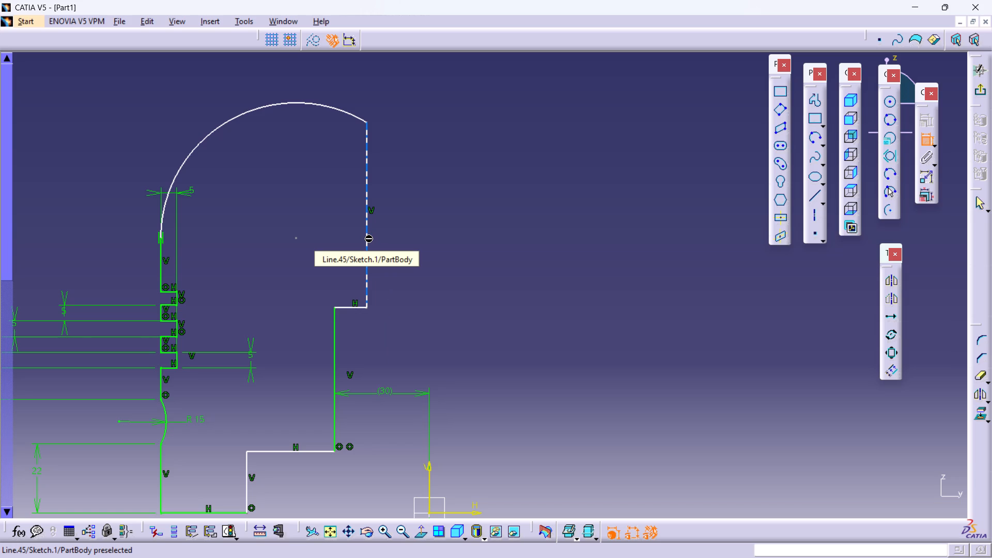
{"action": "left_click", "coordinate": [368, 238]}
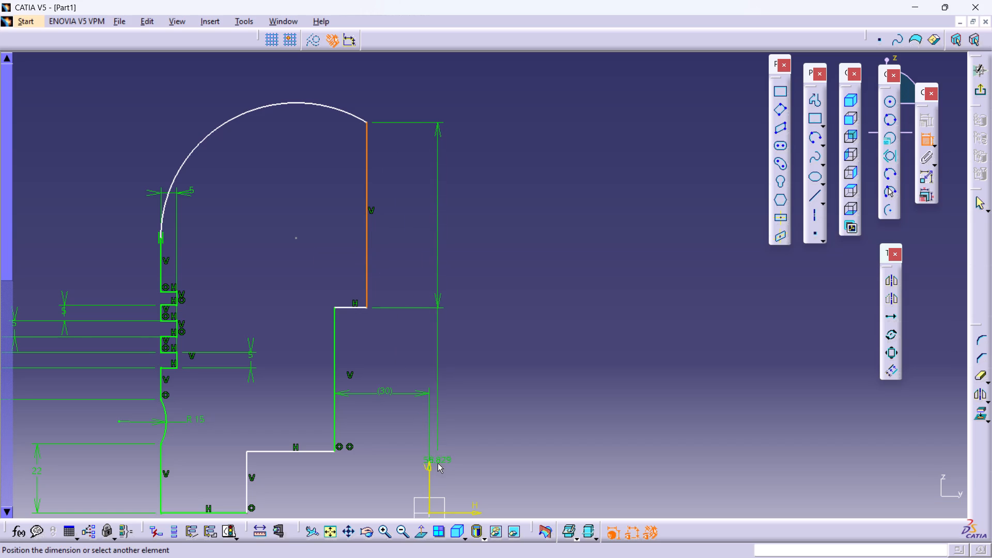
{"action": "left_click", "coordinate": [428, 467]}
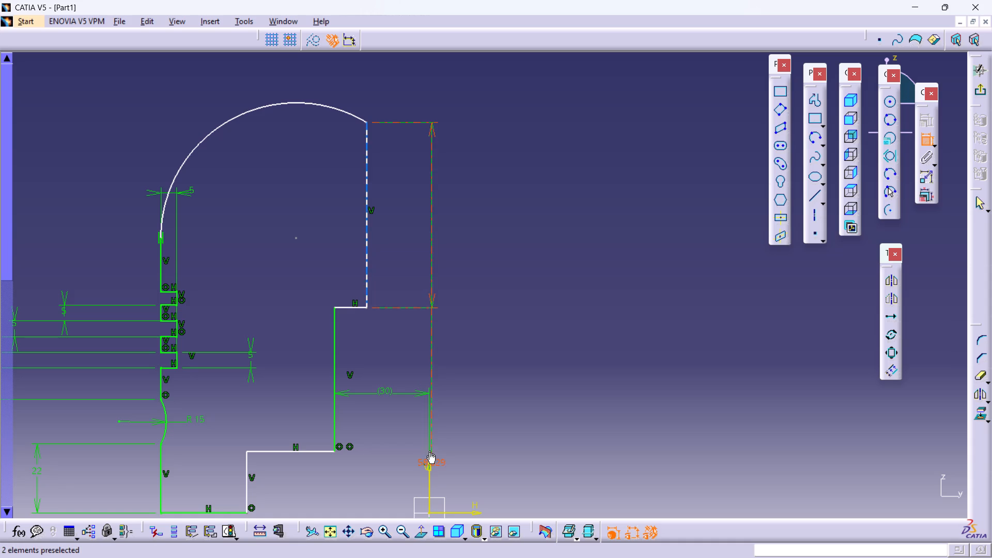
Dimension the upper inner vertical line's distance from the vertical axis below the profile and set it to 38 mm.
{"action": "left_click", "coordinate": [429, 481]}
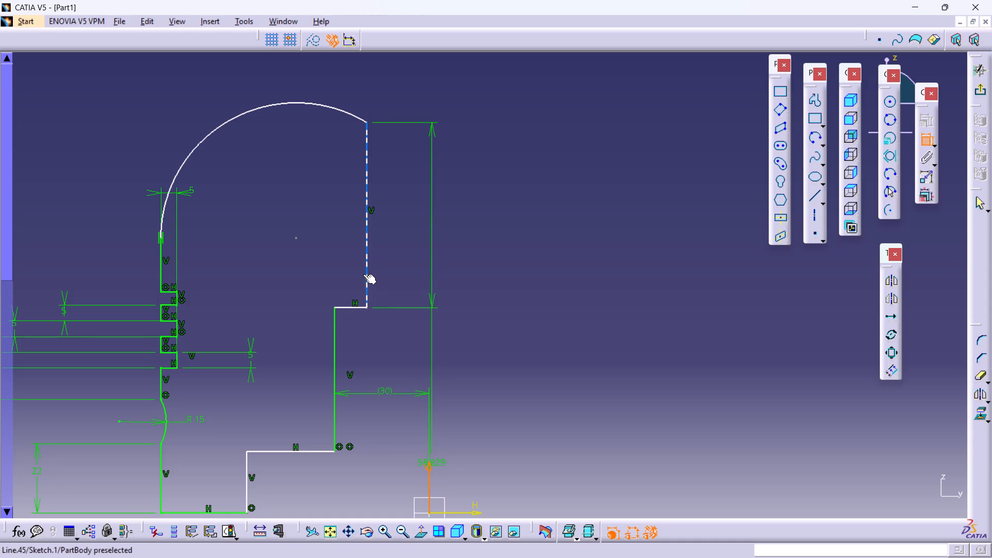
{"action": "left_click", "coordinate": [363, 274]}
{"action": "middle_click_drag", "start_coordinate": [468, 339], "coordinate": [475, 248]}
{"action": "right_click", "coordinate": [456, 201]}
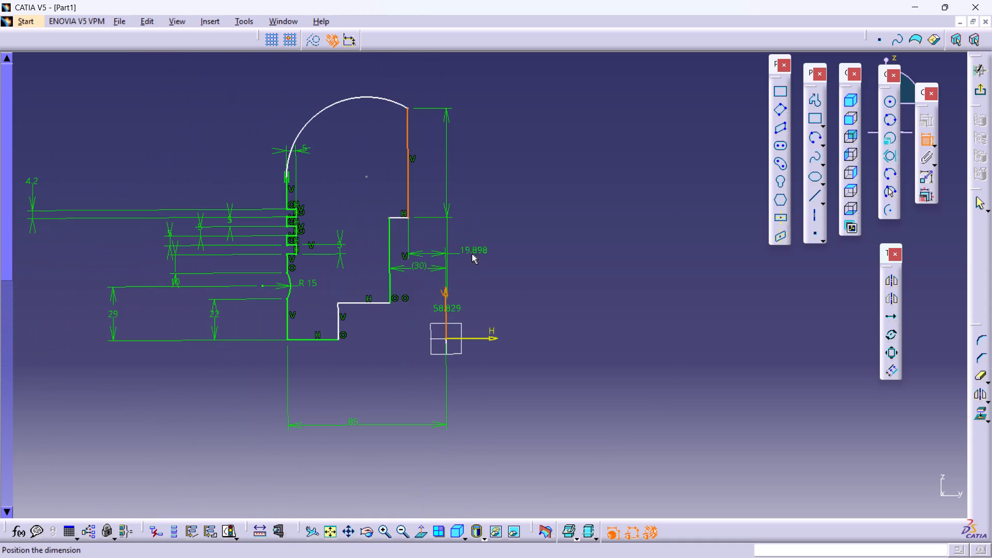
{"action": "left_click", "coordinate": [425, 376]}
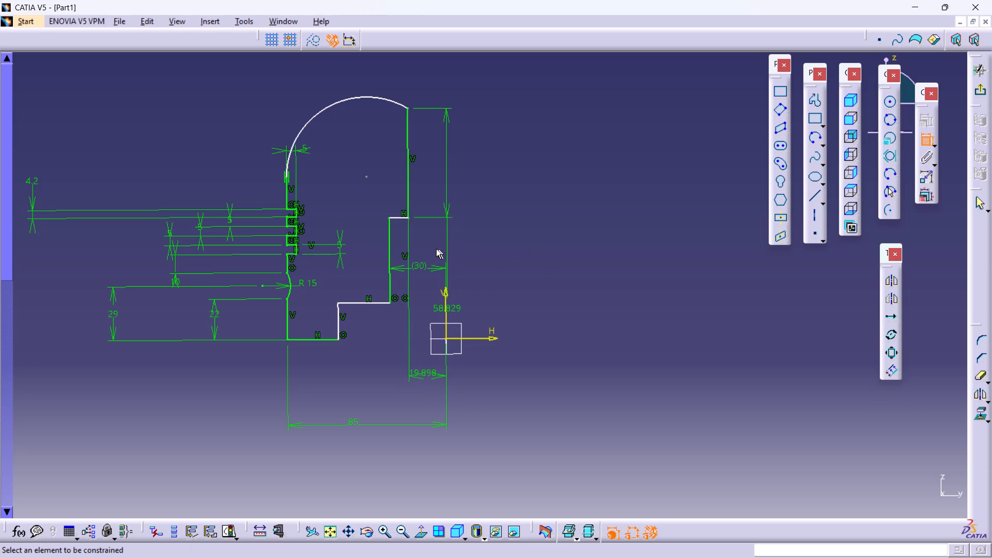
{"action": "double_click", "coordinate": [432, 376]}
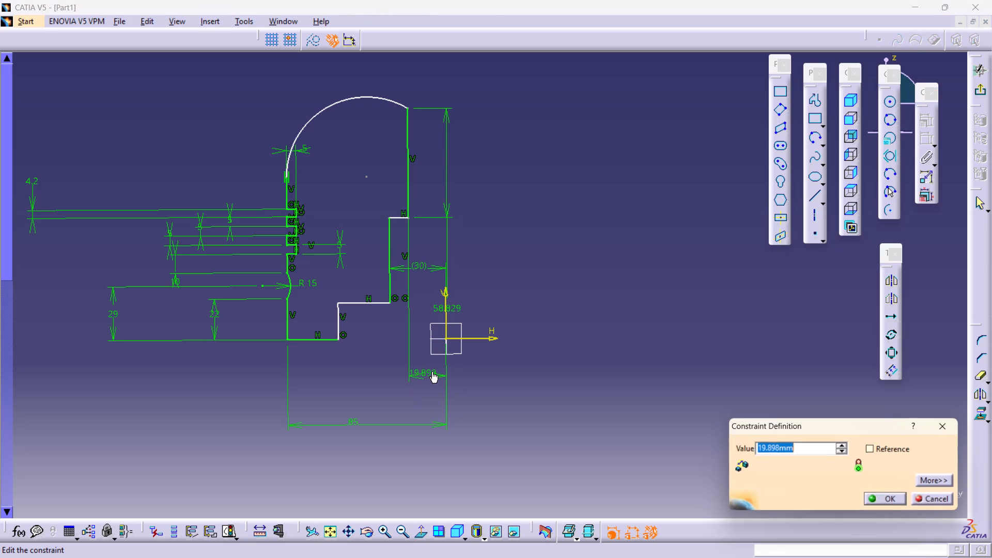
{"action": "key", "text": "7"}
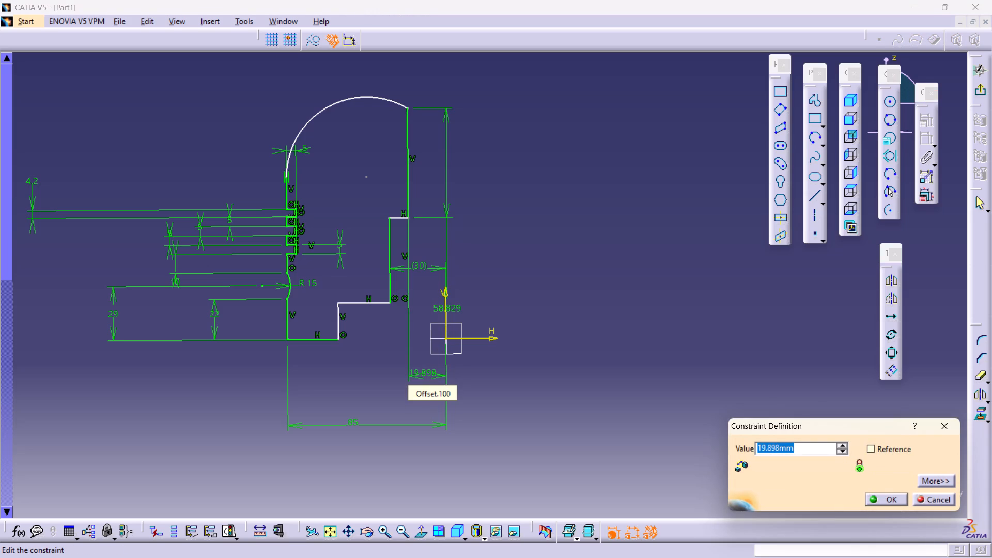
{"action": "type", "text": "6/2"}
{"action": "key", "text": "Return"}
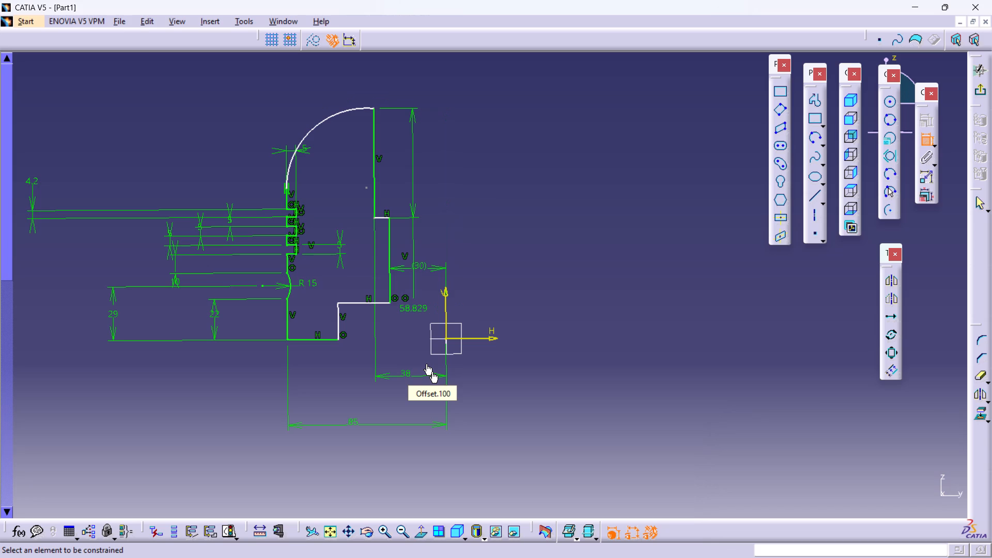
Dimension the length of the profile's bottom horizontal line below the skirt and set it to 5 mm.
{"action": "middle_click_drag", "start_coordinate": [476, 359], "coordinate": [503, 303]}
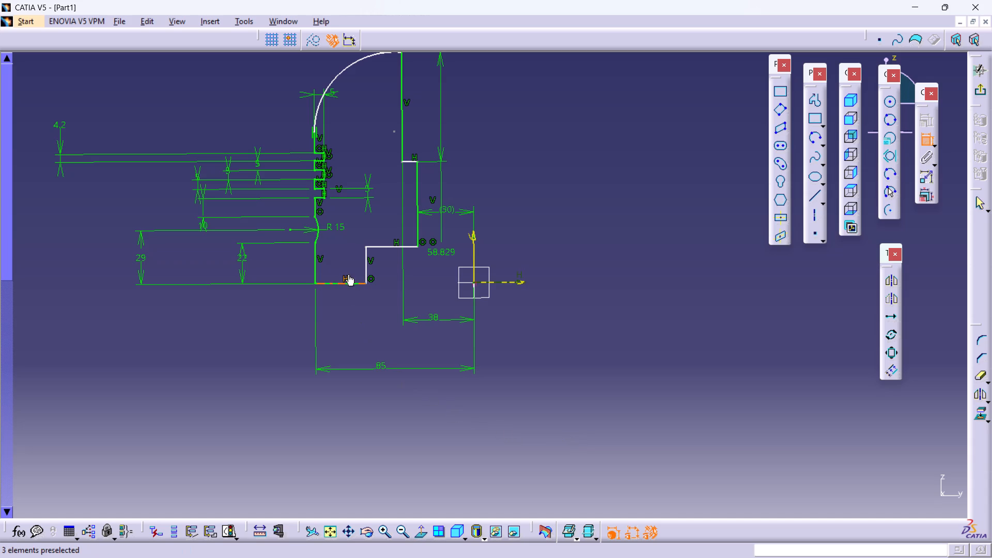
{"action": "left_click", "coordinate": [336, 284]}
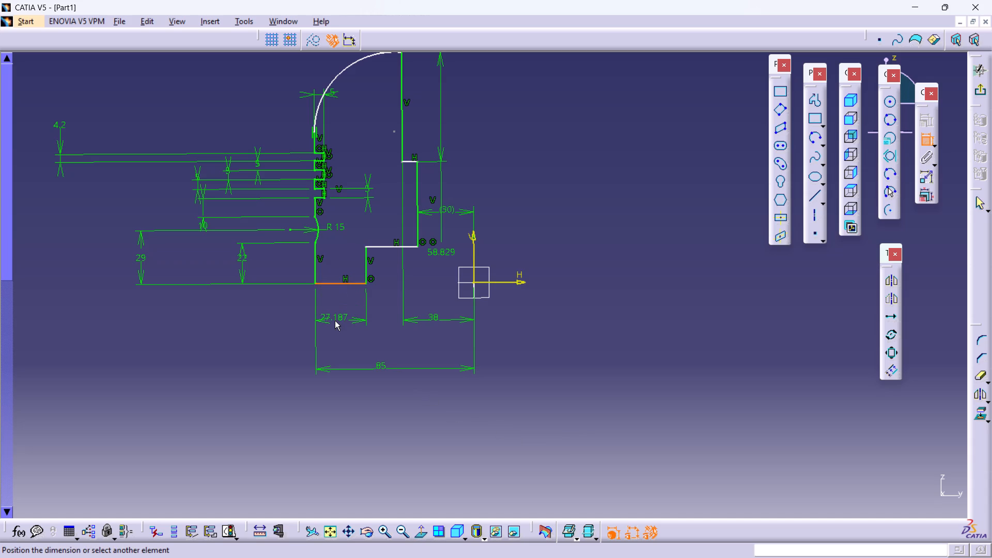
{"action": "left_click", "coordinate": [339, 311]}
{"action": "double_click", "coordinate": [339, 311]}
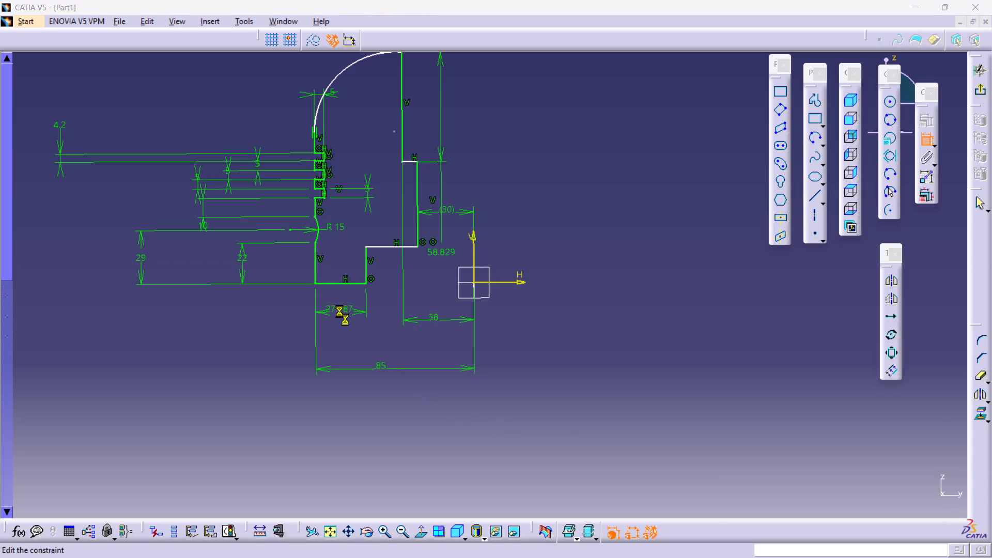
{"action": "key", "text": "5"}
{"action": "key", "text": "Return"}
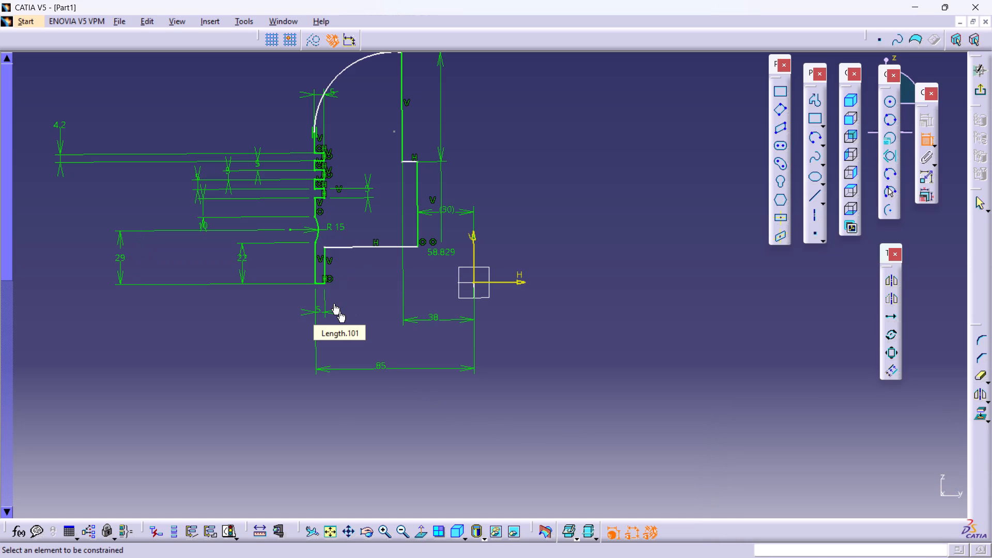
Dimension the vertical distance from the R 15 arc's lower endpoint to the inner horizontal line and set it to 10 mm.
{"action": "middle_click_drag", "start_coordinate": [382, 290], "coordinate": [391, 263]}
{"action": "right_click", "coordinate": [386, 290]}
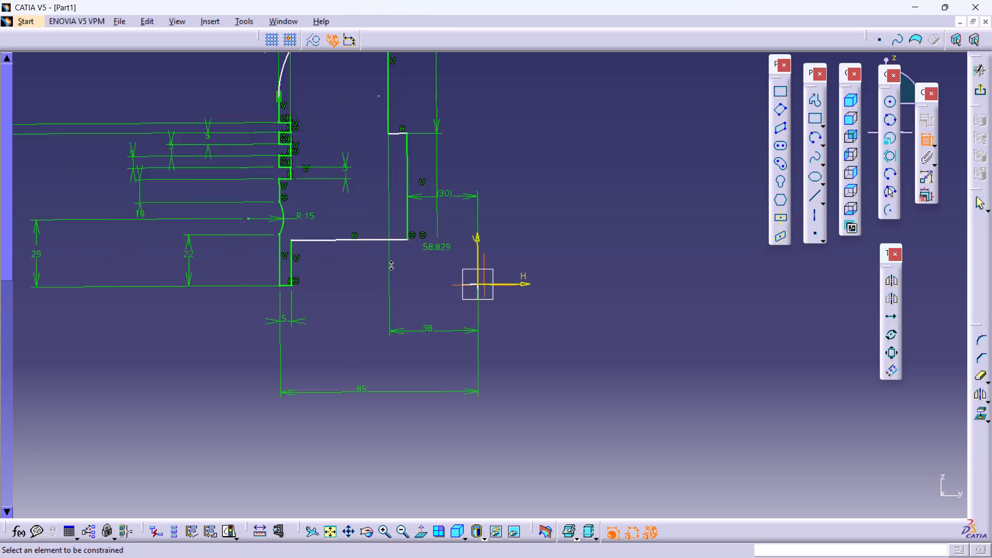
{"action": "middle_click_drag", "start_coordinate": [391, 263], "coordinate": [390, 238]}
{"action": "middle_click_drag", "start_coordinate": [394, 259], "coordinate": [398, 299]}
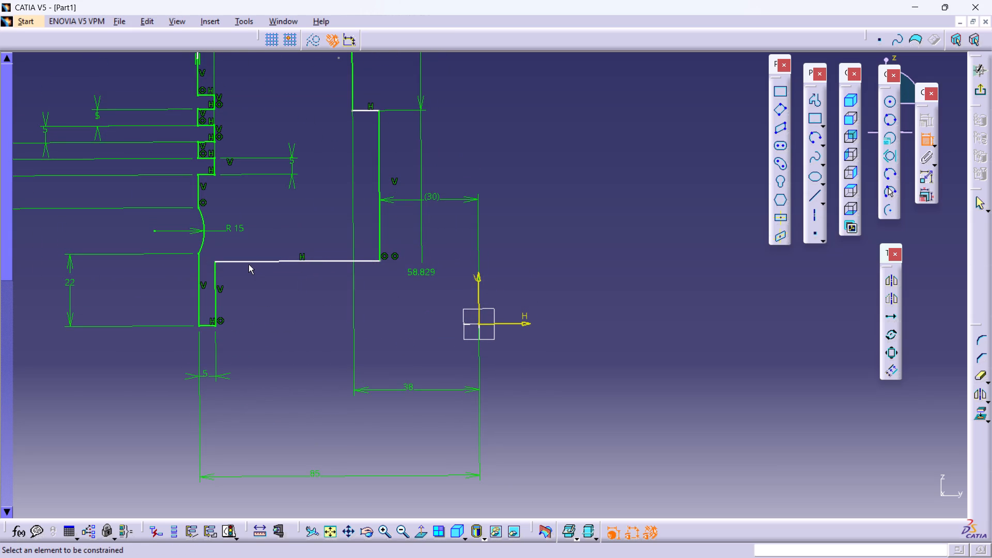
{"action": "left_click", "coordinate": [229, 260]}
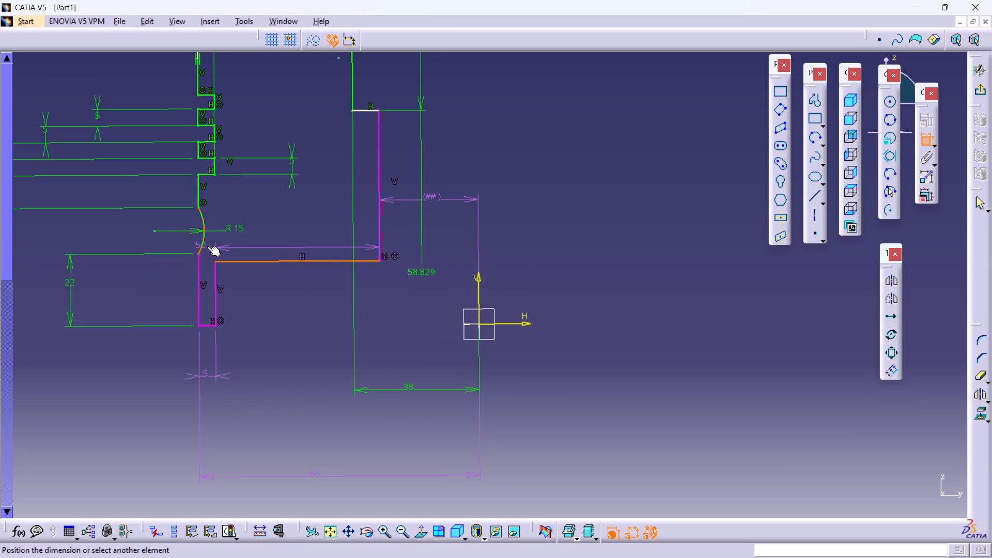
{"action": "left_click", "coordinate": [198, 254]}
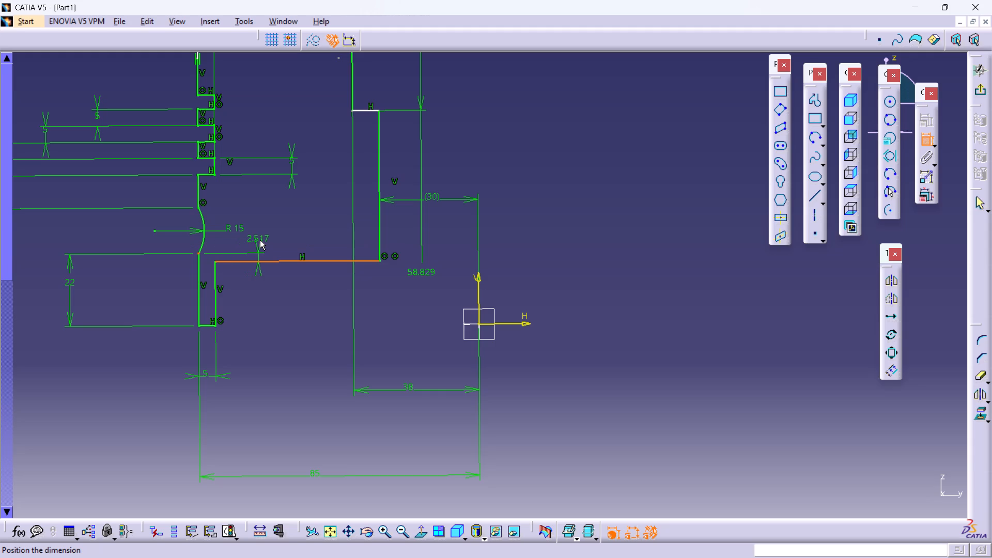
{"action": "left_click", "coordinate": [261, 239]}
{"action": "double_click", "coordinate": [262, 239]}
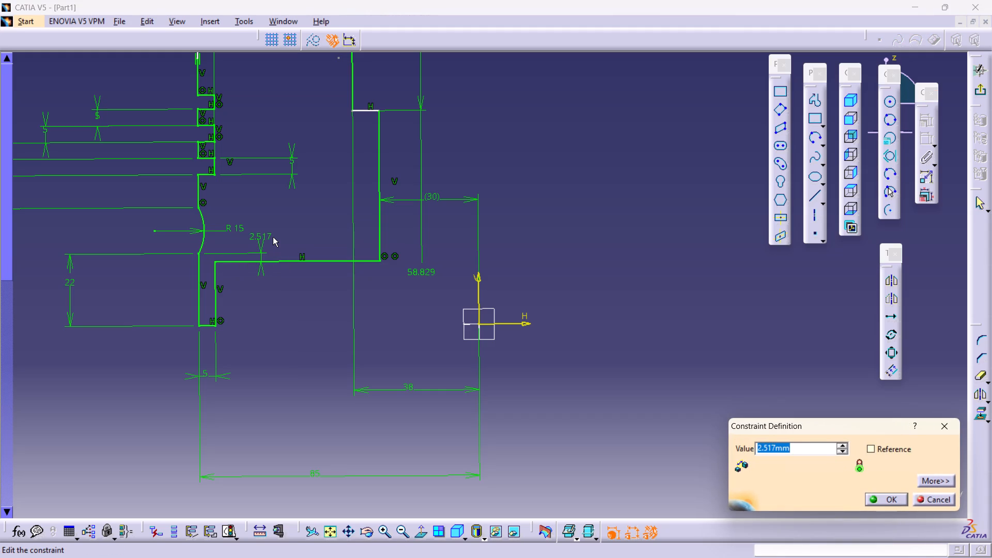
{"action": "type", "text": "10"}
{"action": "key", "text": "Return"}
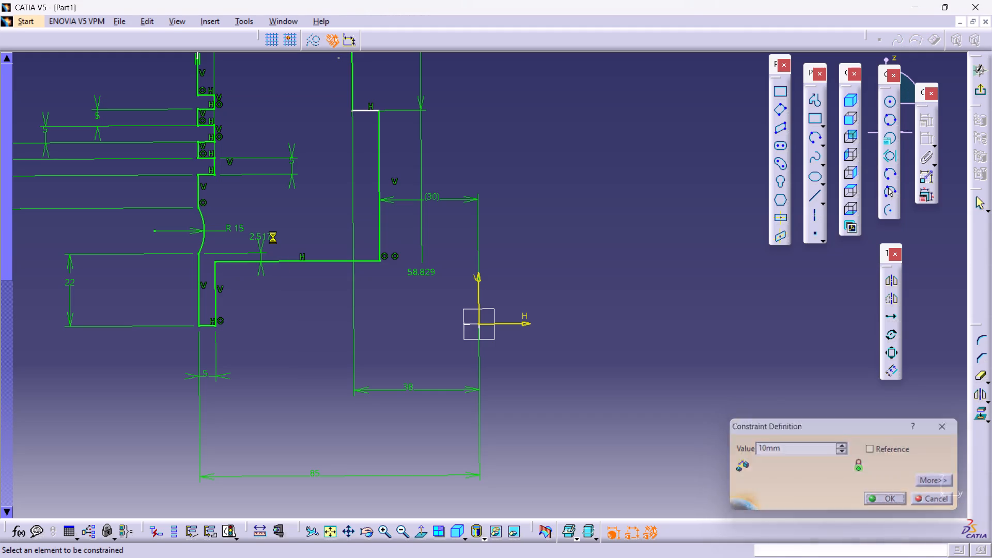
Restore the view normal to the sketch plane and delete the upper inner vertical line's length dimension.
{"action": "left_click", "coordinate": [424, 530]}
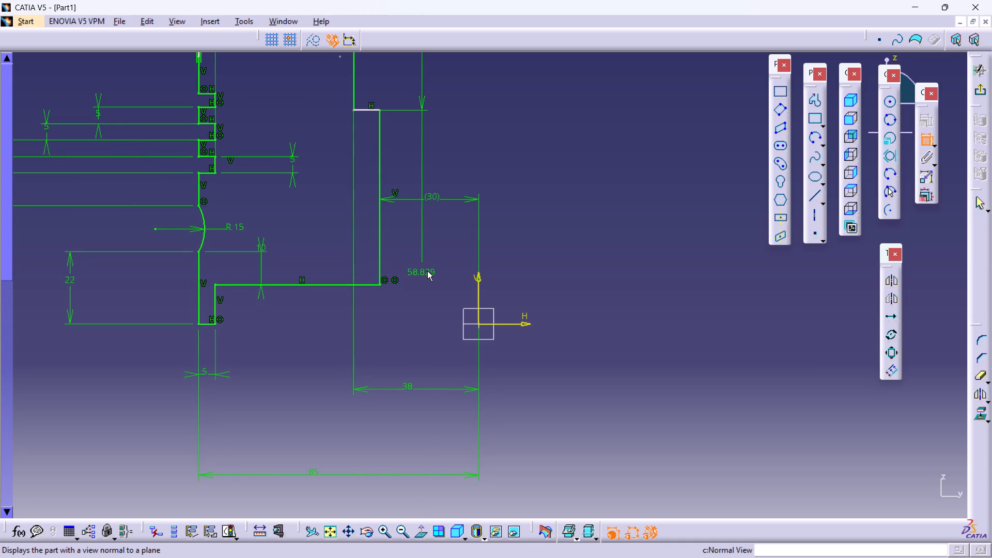
{"action": "right_click", "coordinate": [421, 266]}
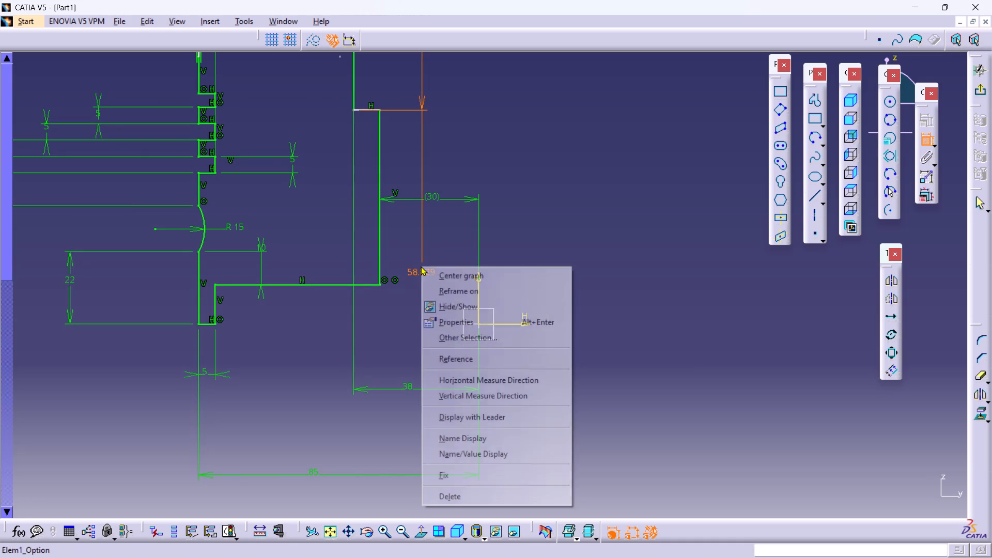
{"action": "left_click", "coordinate": [494, 494]}
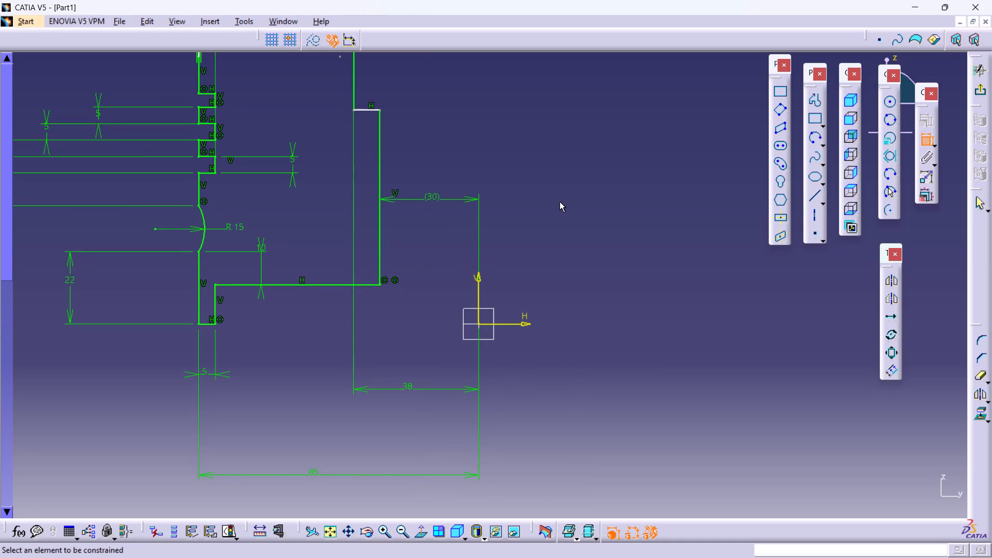
{"action": "right_click", "coordinate": [557, 203]}
{"action": "middle_click_drag", "start_coordinate": [521, 172], "coordinate": [532, 199]}
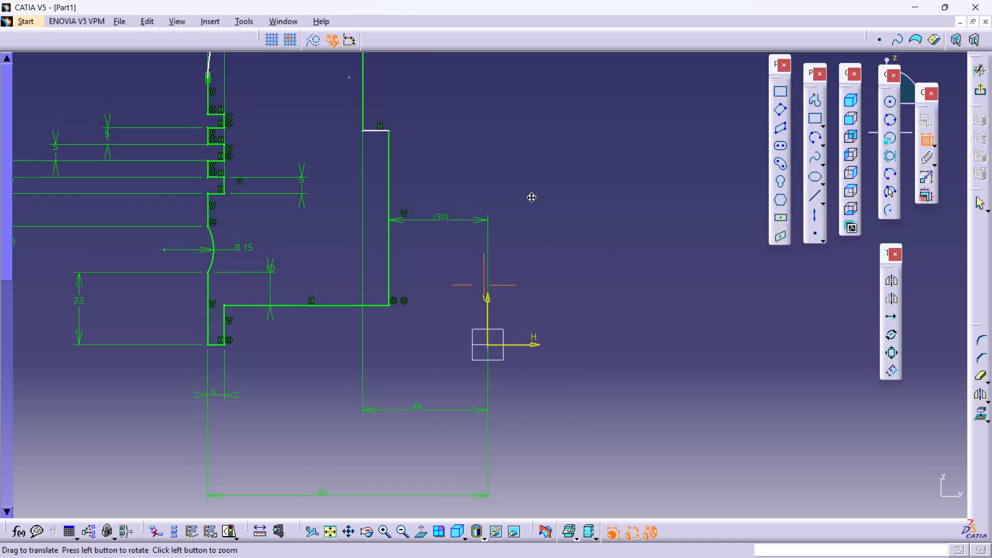
{"action": "middle_click_drag", "start_coordinate": [532, 199], "coordinate": [542, 290]}
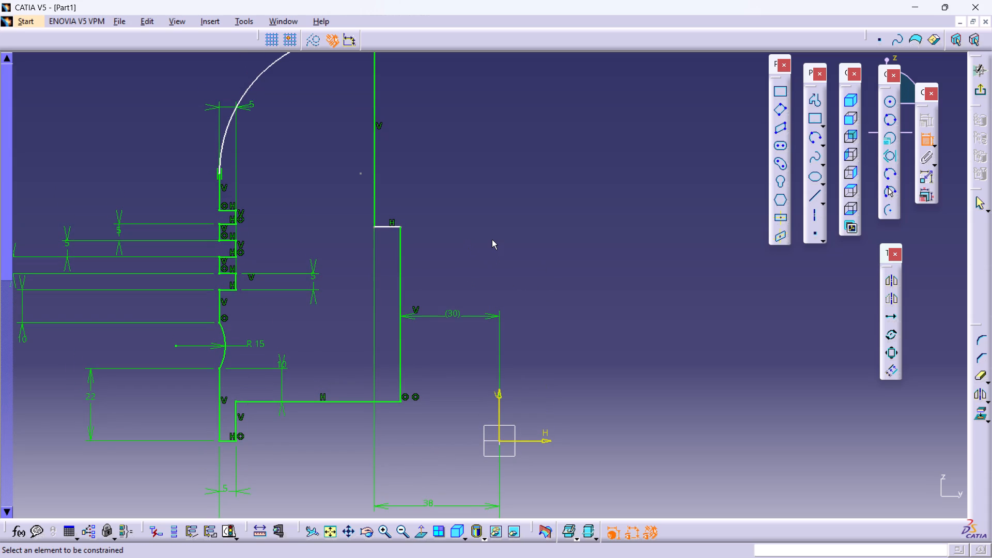
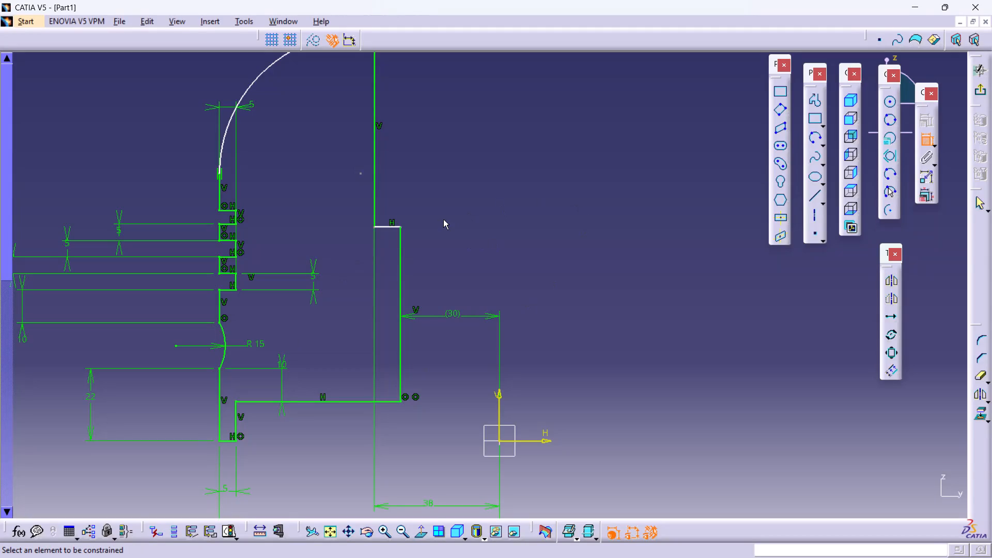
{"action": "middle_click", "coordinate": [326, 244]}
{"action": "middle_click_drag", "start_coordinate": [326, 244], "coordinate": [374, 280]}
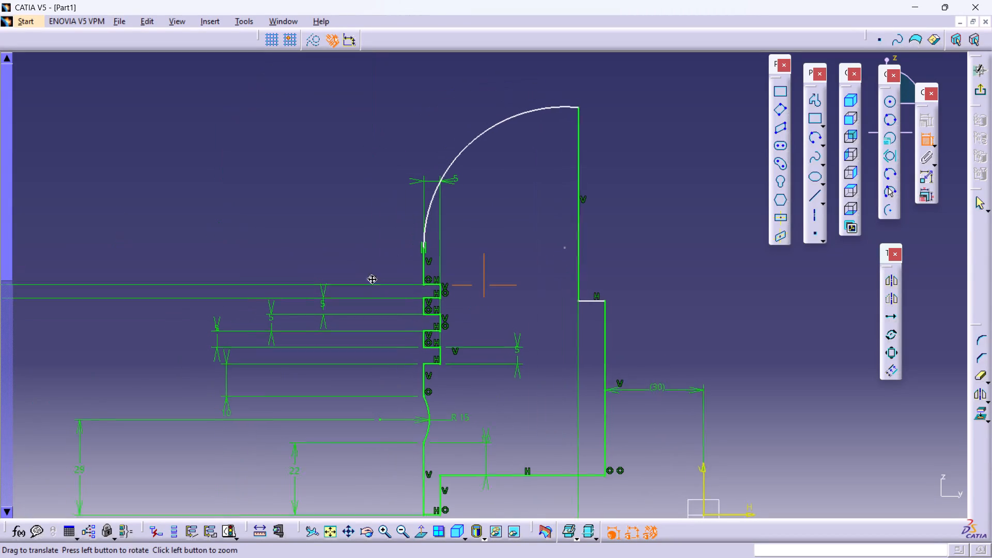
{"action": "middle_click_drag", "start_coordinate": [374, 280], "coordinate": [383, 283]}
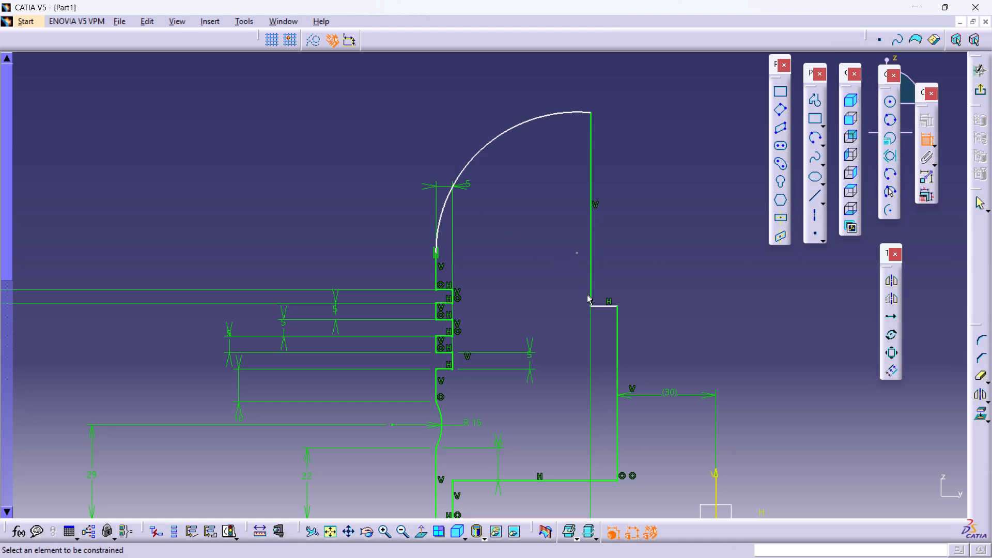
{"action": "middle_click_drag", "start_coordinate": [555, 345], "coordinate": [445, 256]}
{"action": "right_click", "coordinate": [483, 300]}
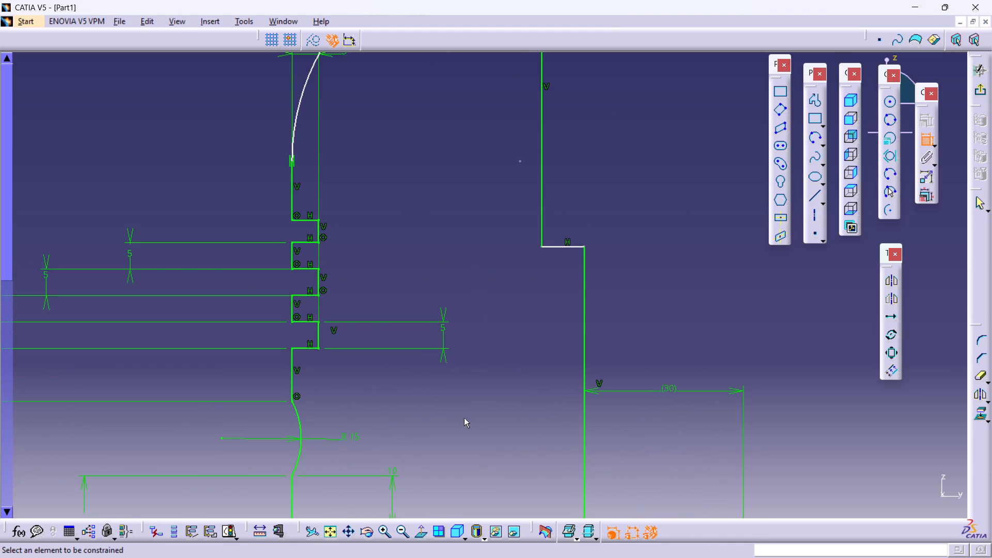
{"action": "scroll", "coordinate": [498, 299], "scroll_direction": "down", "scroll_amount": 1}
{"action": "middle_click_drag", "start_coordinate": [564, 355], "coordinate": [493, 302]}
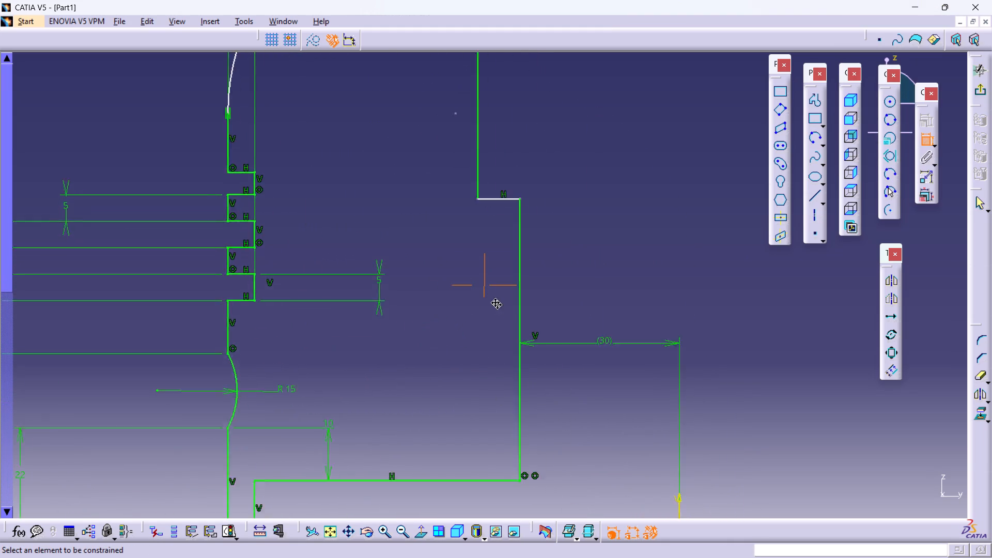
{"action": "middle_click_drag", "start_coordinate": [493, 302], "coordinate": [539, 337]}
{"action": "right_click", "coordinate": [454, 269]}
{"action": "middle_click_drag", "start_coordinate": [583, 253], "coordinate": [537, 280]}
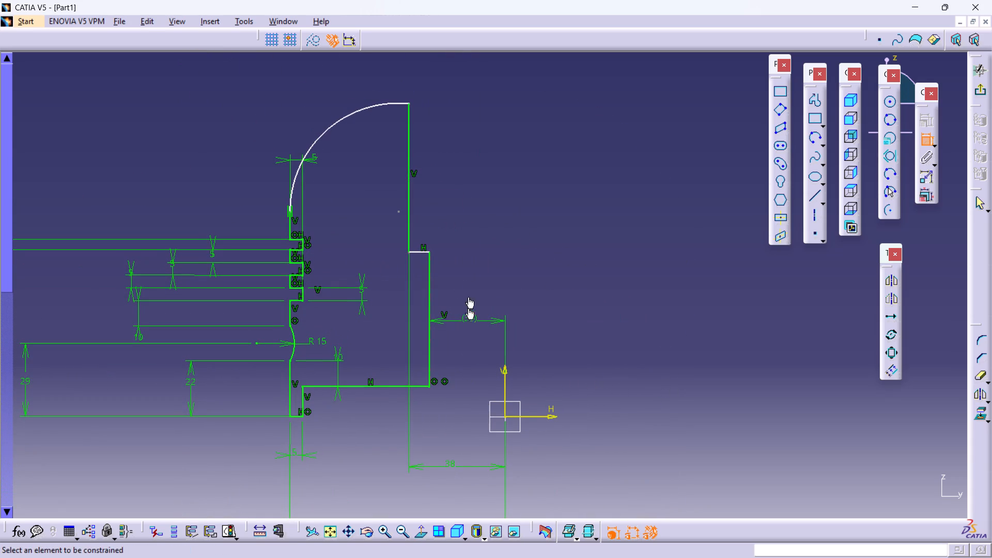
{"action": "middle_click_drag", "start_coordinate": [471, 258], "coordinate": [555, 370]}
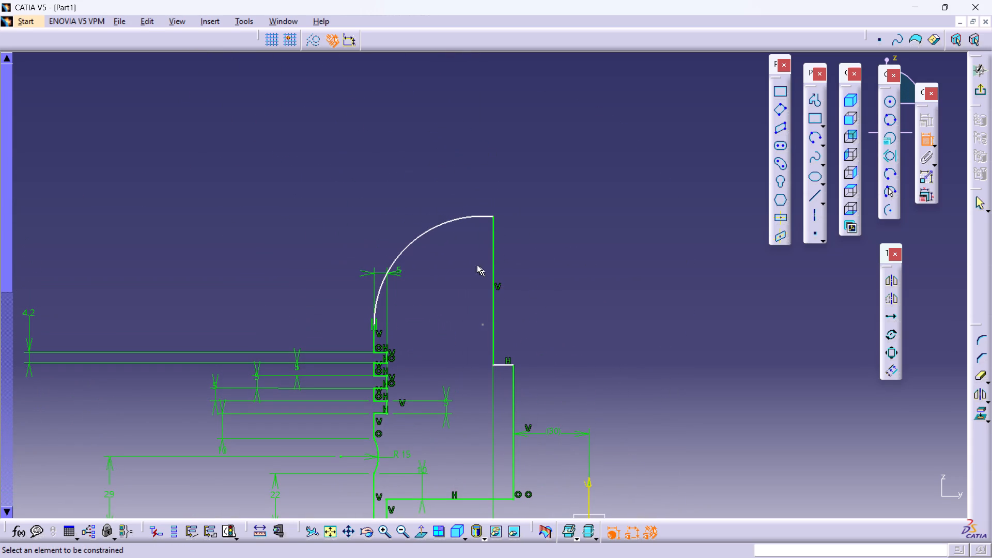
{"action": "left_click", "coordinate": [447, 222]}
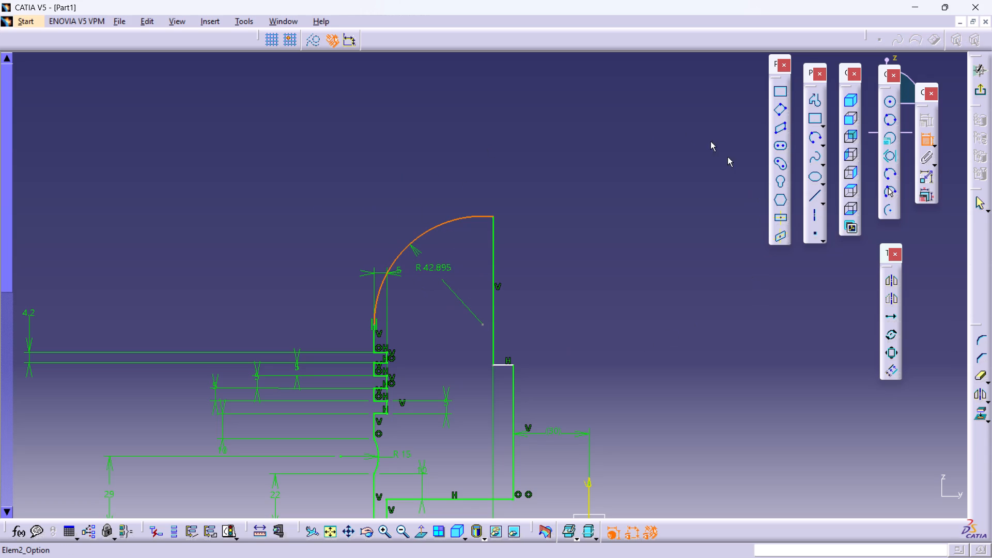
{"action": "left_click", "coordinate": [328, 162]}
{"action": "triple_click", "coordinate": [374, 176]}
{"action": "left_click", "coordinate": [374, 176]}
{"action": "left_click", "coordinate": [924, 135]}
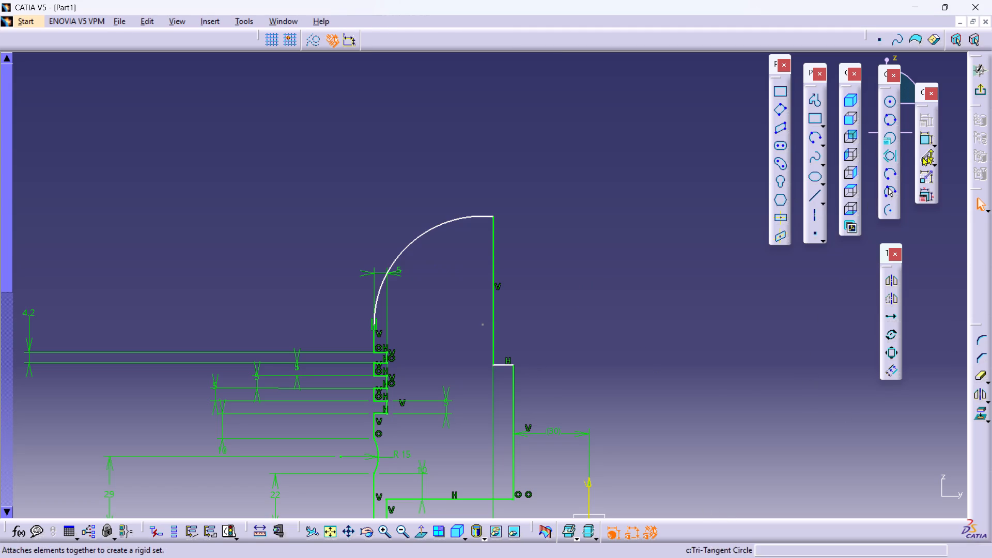
Dimension the crown arc's radius outside the profile and set it to 100 mm.
{"action": "left_click", "coordinate": [927, 138]}
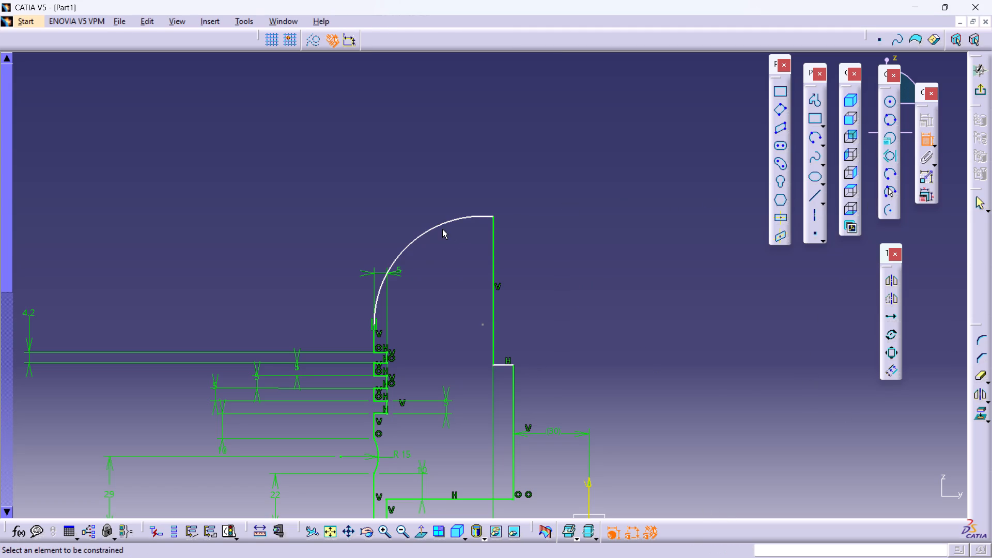
{"action": "left_click", "coordinate": [431, 228]}
{"action": "left_click", "coordinate": [309, 193]}
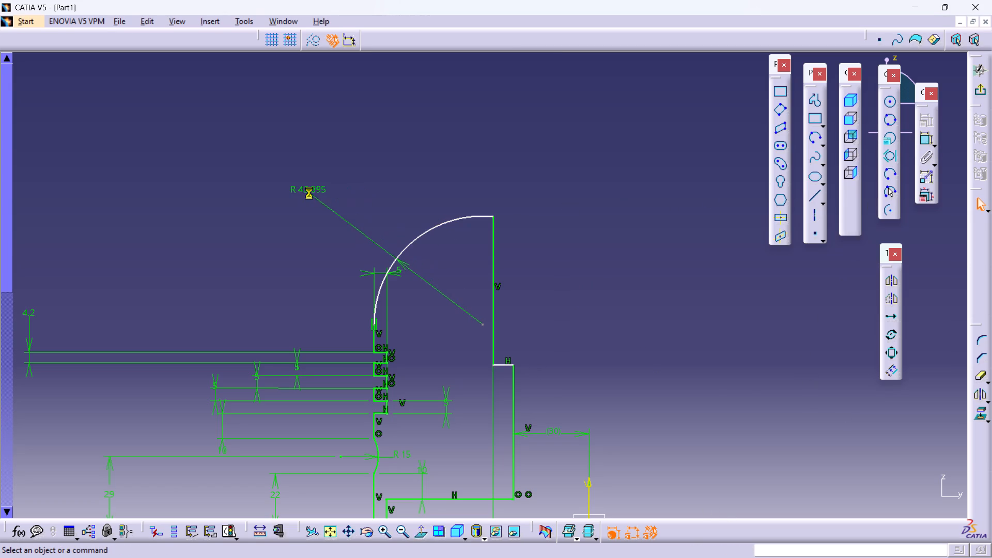
{"action": "double_click", "coordinate": [309, 193]}
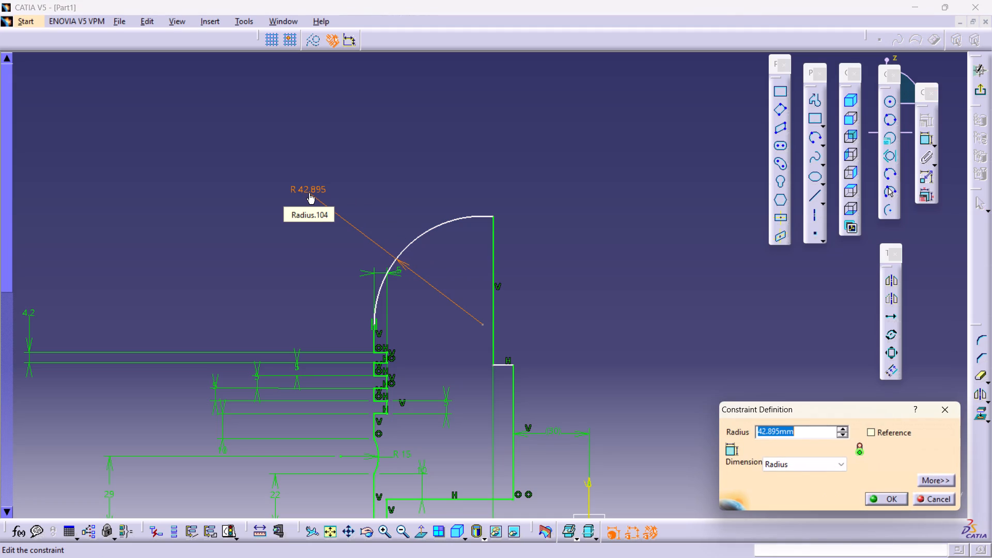
{"action": "type", "text": "100"}
{"action": "key", "text": "Return"}
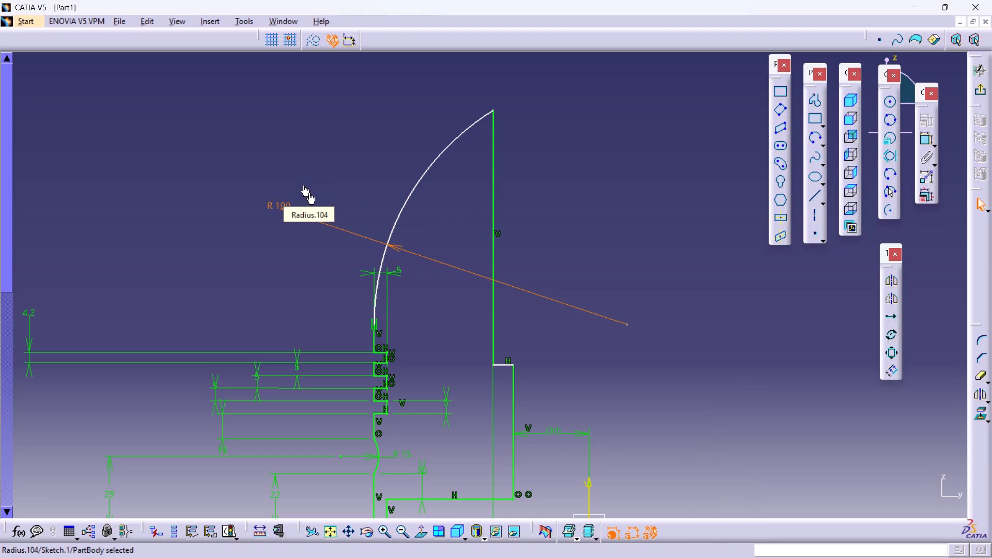
Dimension the length of the upper inner vertical line under the crown arc's top end and set it to 5 mm.
{"action": "left_click", "coordinate": [491, 165]}
{"action": "left_click", "coordinate": [675, 211]}
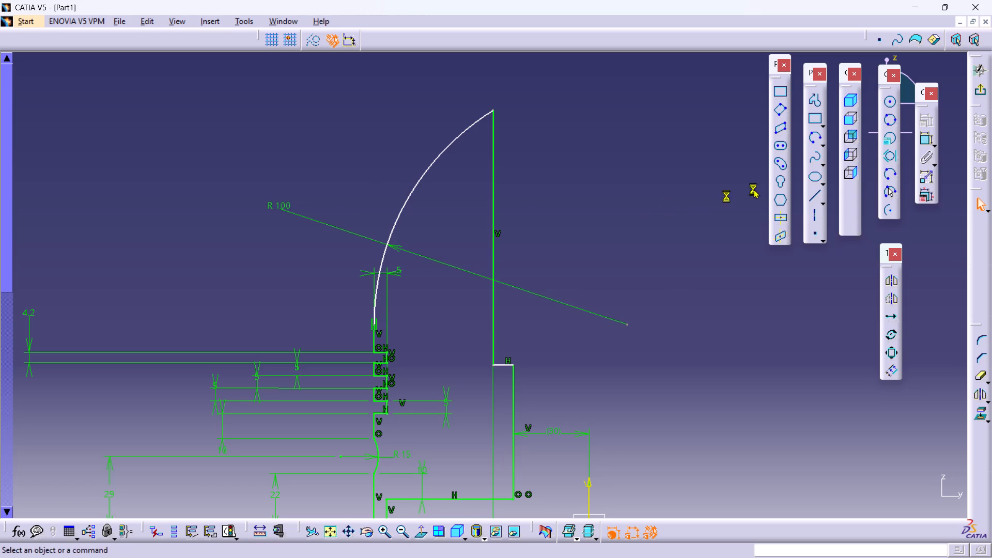
{"action": "double_click", "coordinate": [923, 136]}
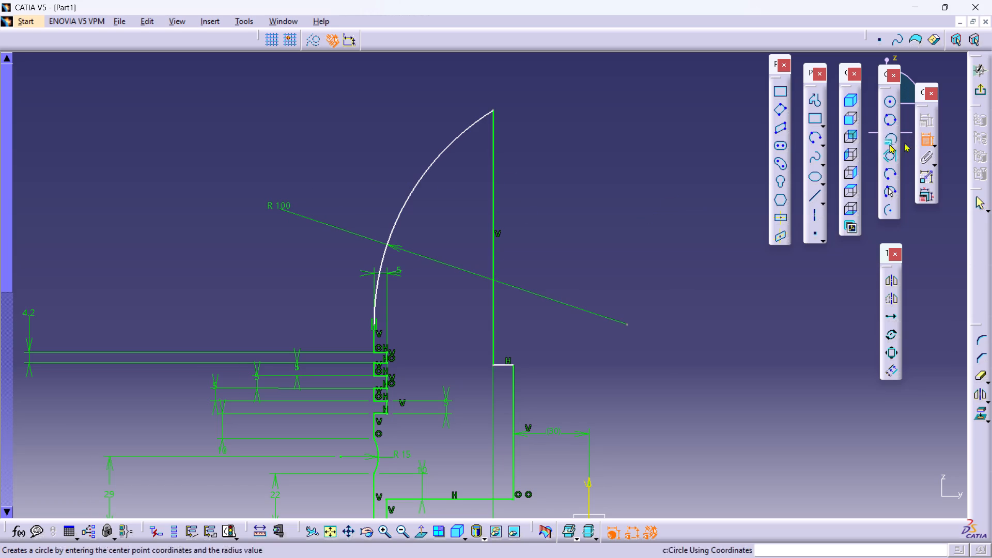
{"action": "left_click", "coordinate": [494, 226]}
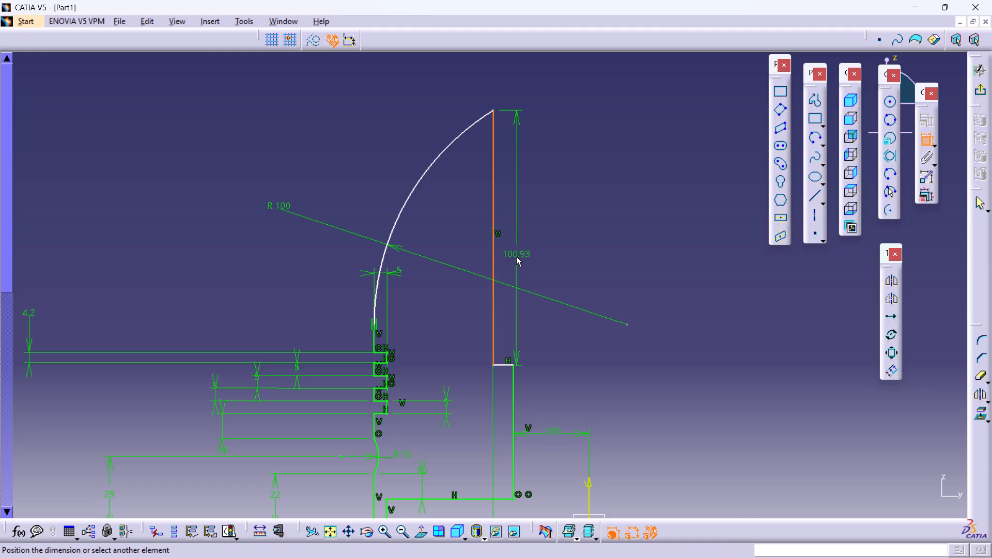
{"action": "double_click", "coordinate": [518, 256]}
{"action": "double_click", "coordinate": [518, 256]}
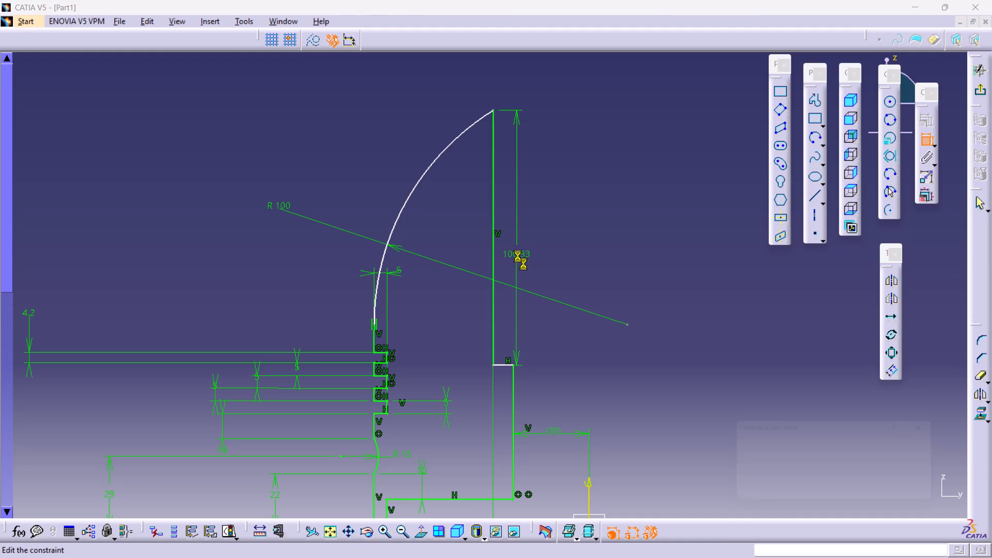
{"action": "key", "text": "5"}
{"action": "key", "text": "Return"}
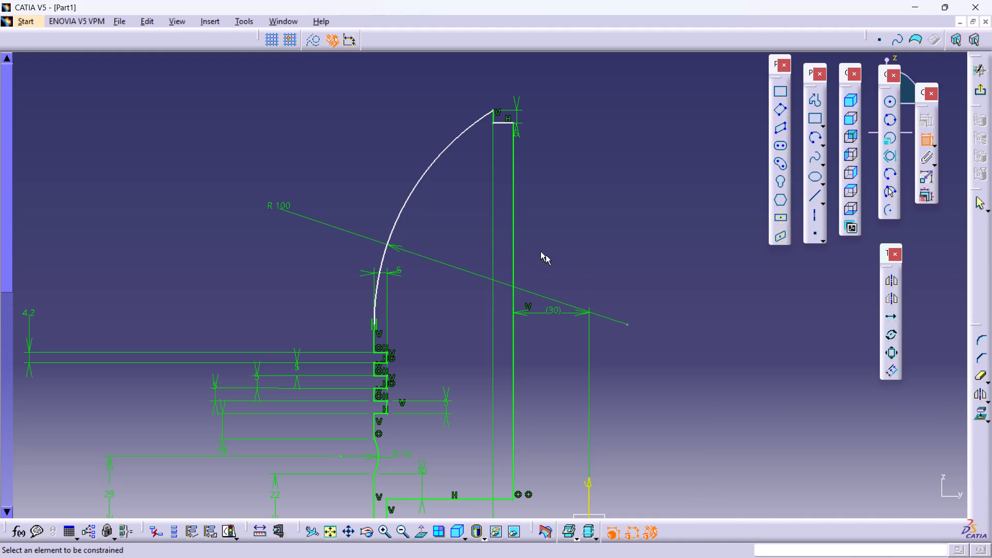
Dimension the length of the long lower inner vertical line, placing the dimension beyond the vertical axis.
{"action": "middle_click_drag", "start_coordinate": [542, 392], "coordinate": [507, 349]}
{"action": "right_click_drag", "start_coordinate": [477, 322], "coordinate": [473, 318]}
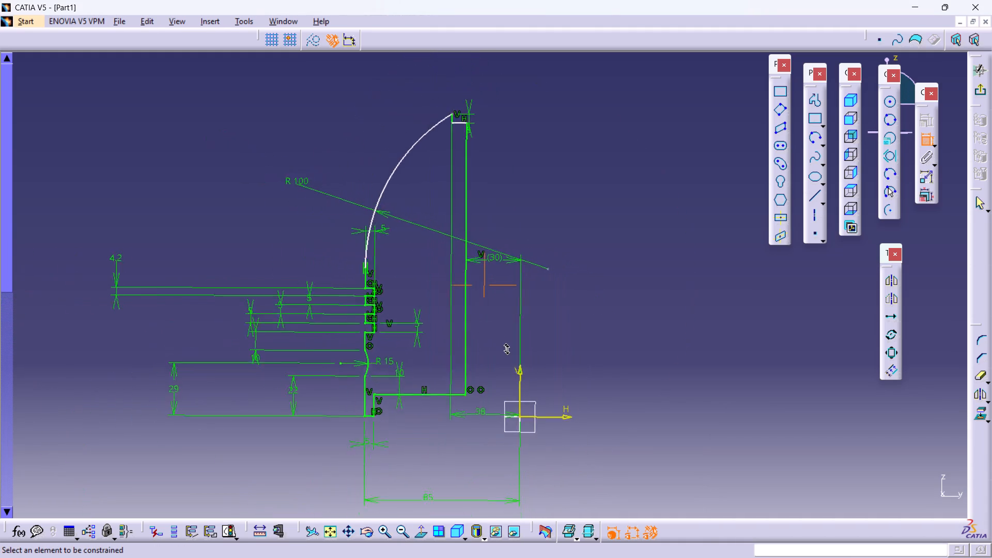
{"action": "middle_click_drag", "start_coordinate": [507, 349], "coordinate": [531, 368]}
{"action": "middle_click_drag", "start_coordinate": [514, 354], "coordinate": [401, 247]}
{"action": "right_click", "coordinate": [436, 302]}
{"action": "middle_click_drag", "start_coordinate": [422, 243], "coordinate": [495, 299]}
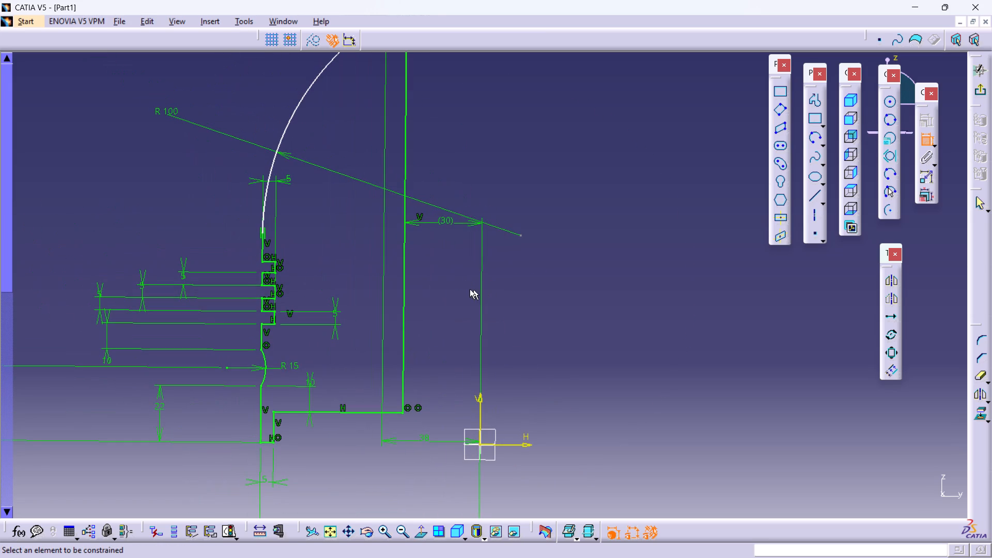
{"action": "left_click", "coordinate": [404, 282]}
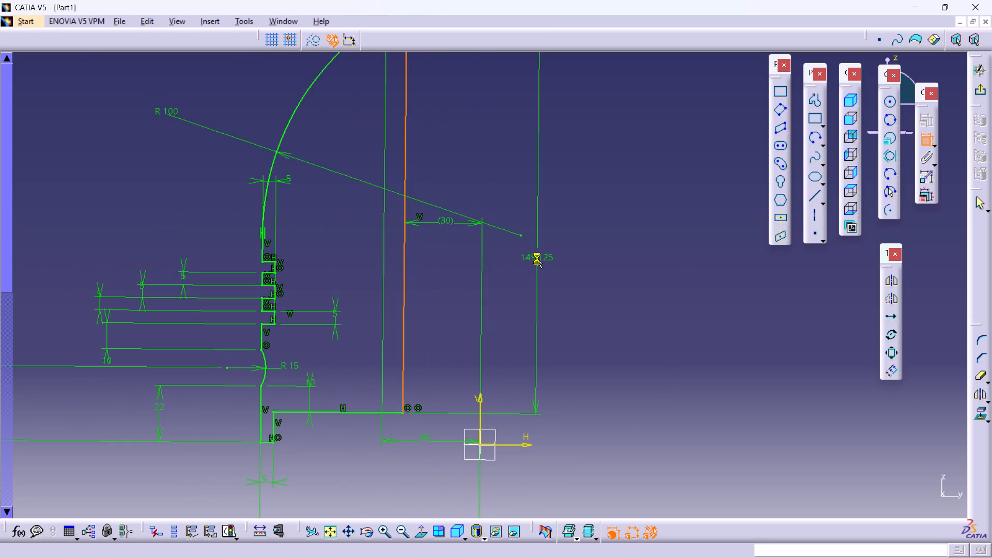
{"action": "left_click", "coordinate": [537, 258]}
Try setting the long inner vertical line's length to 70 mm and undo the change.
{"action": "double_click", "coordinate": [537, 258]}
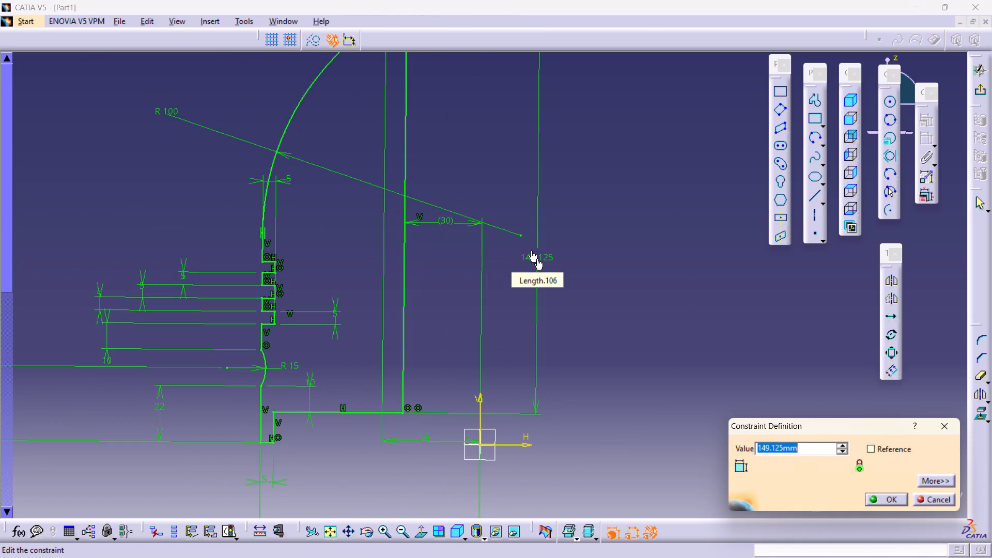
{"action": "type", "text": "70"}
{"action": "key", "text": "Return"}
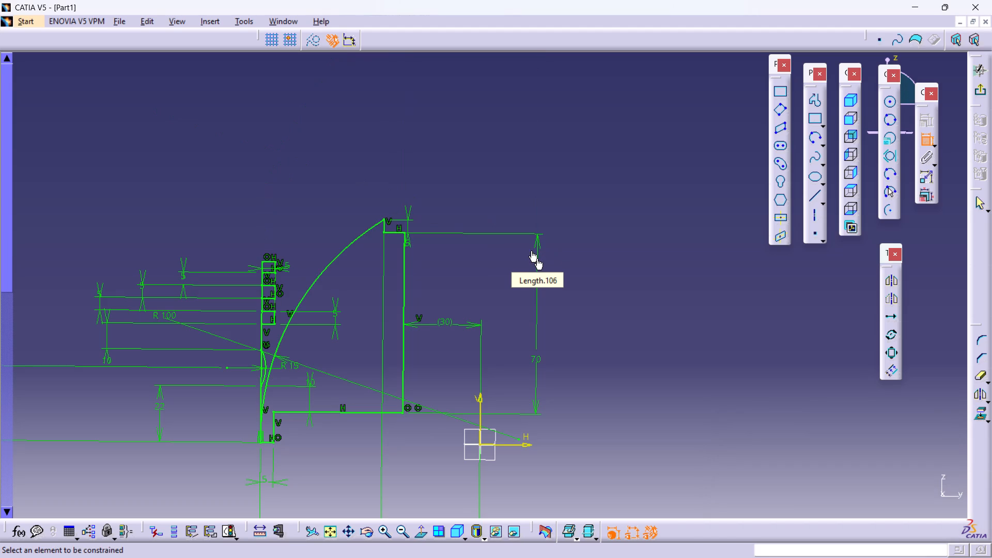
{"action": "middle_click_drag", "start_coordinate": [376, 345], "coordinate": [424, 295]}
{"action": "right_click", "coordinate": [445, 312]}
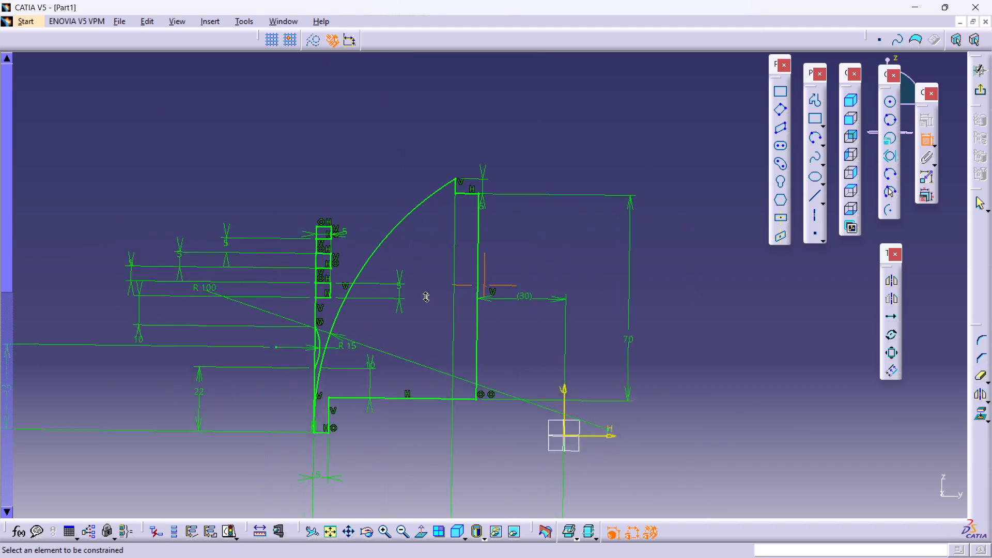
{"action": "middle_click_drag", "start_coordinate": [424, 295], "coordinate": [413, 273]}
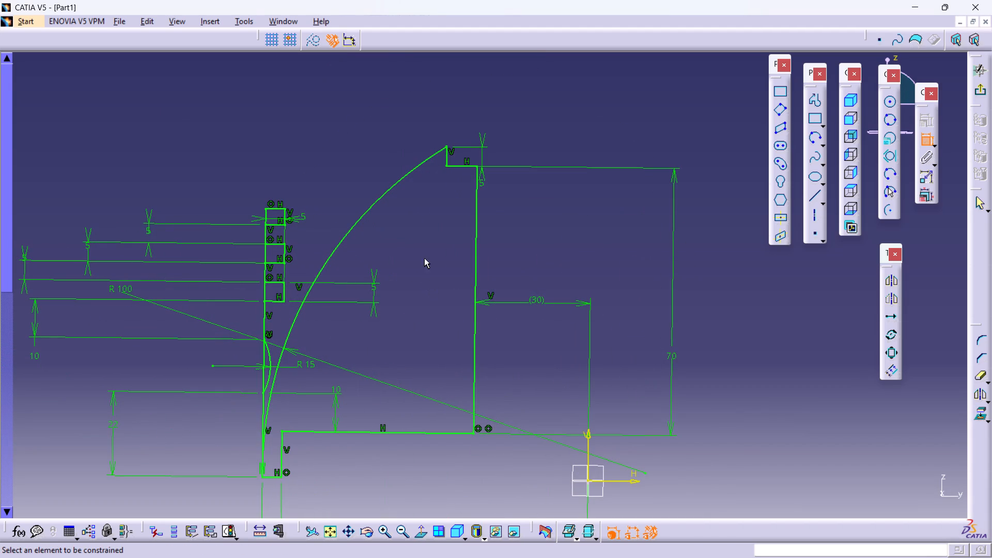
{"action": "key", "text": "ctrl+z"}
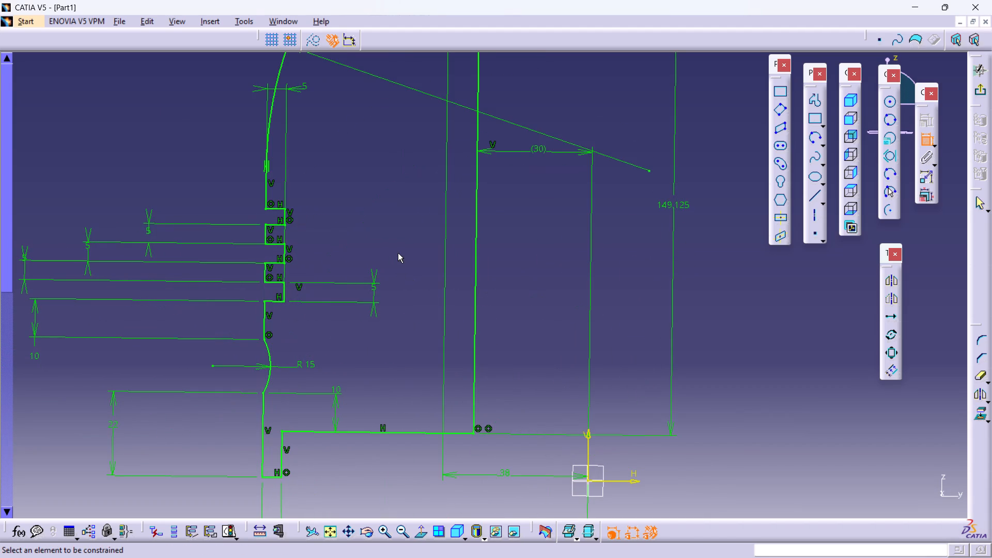
Add a reference dimension for the vertical distance from the crown arc's lower endpoint to the profile's bottom horizontal line.
{"action": "middle_click_drag", "start_coordinate": [390, 254], "coordinate": [320, 260]}
{"action": "middle_click_drag", "start_coordinate": [330, 270], "coordinate": [390, 324]}
{"action": "middle_click_drag", "start_coordinate": [397, 302], "coordinate": [413, 281]}
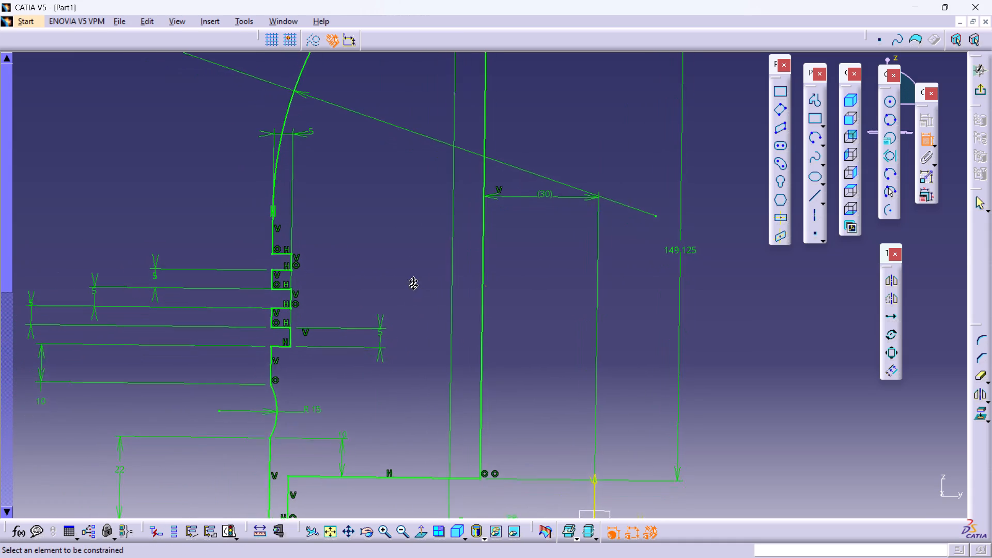
{"action": "middle_click_drag", "start_coordinate": [413, 281], "coordinate": [413, 266]}
{"action": "scroll", "coordinate": [390, 254], "scroll_direction": "up", "scroll_amount": 1}
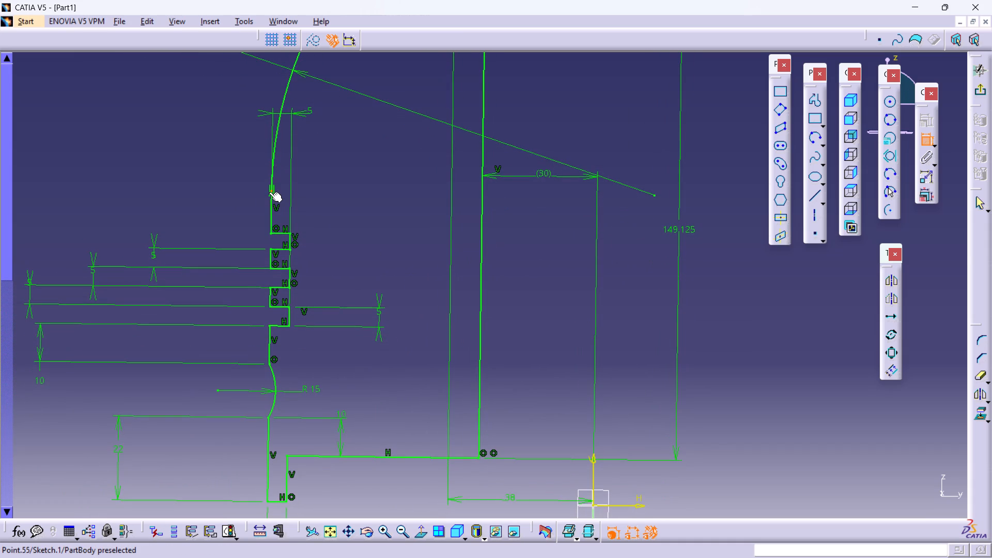
{"action": "left_click", "coordinate": [269, 192]}
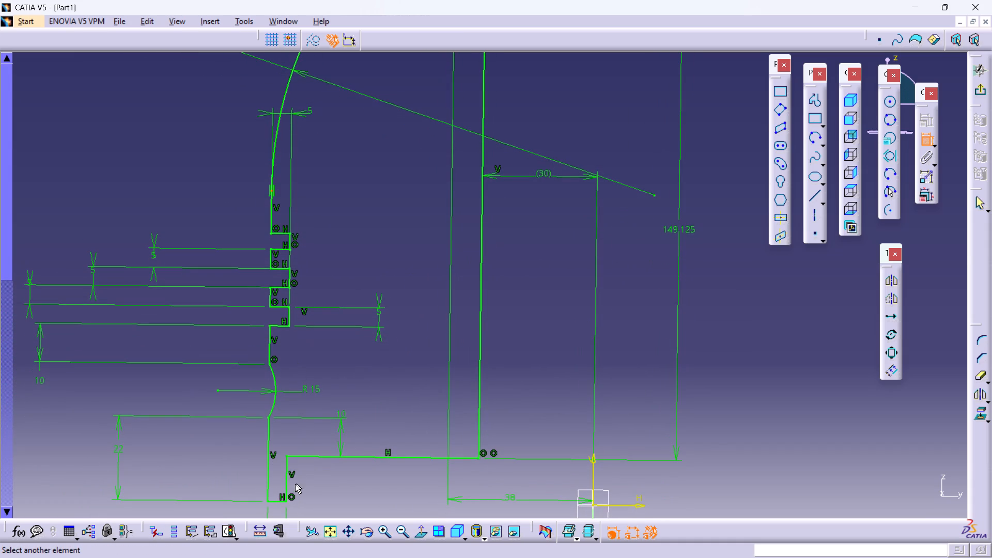
{"action": "left_click", "coordinate": [282, 503]}
{"action": "right_click", "coordinate": [125, 370]}
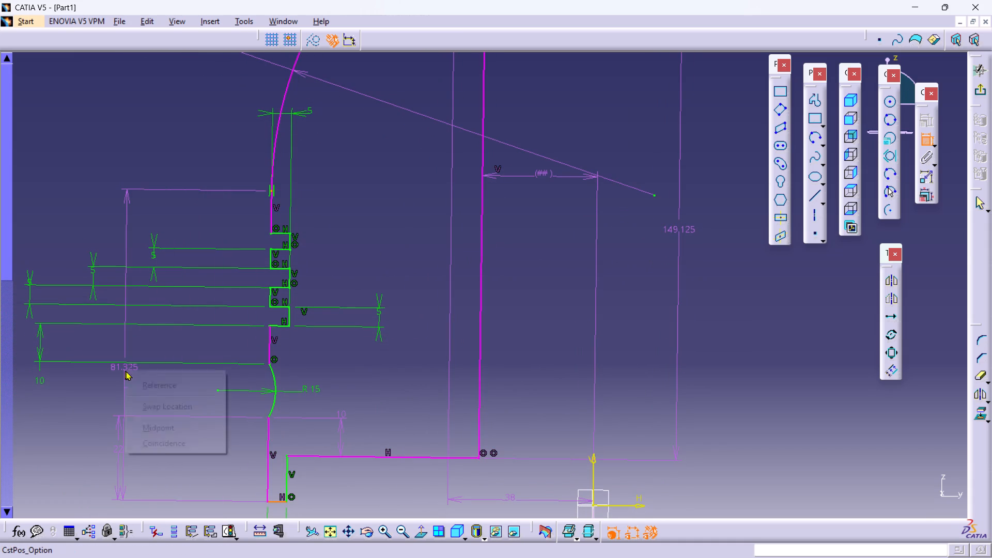
{"action": "left_click", "coordinate": [158, 389]}
{"action": "middle_click_drag", "start_coordinate": [96, 331], "coordinate": [178, 265]}
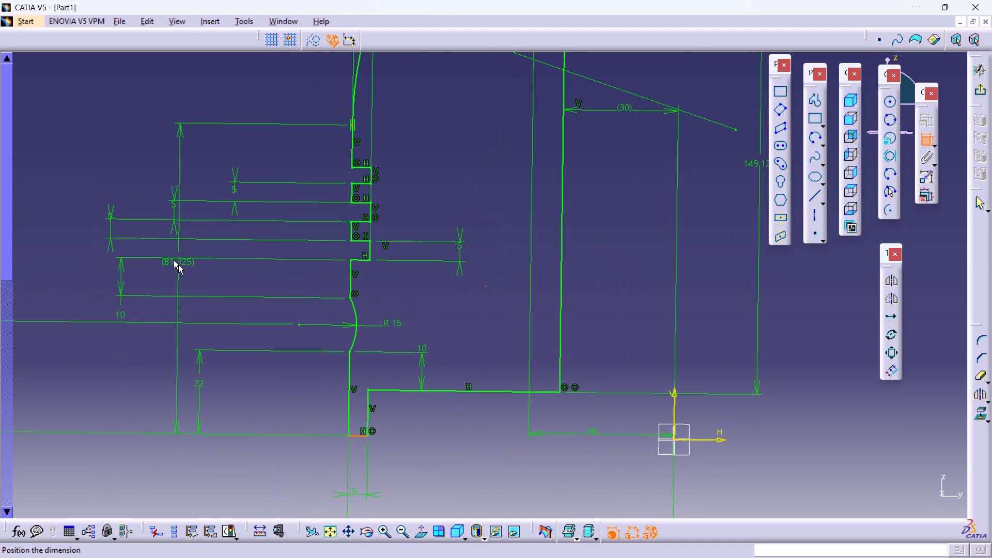
{"action": "left_click", "coordinate": [84, 255]}
{"action": "middle_click_drag", "start_coordinate": [441, 255], "coordinate": [421, 257]}
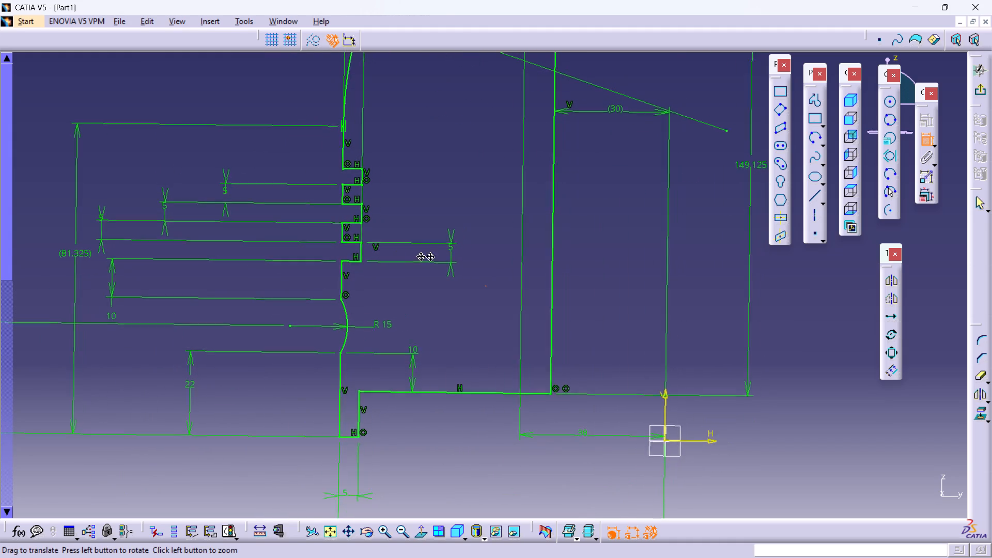
{"action": "middle_click_drag", "start_coordinate": [421, 257], "coordinate": [334, 243]}
{"action": "middle_click_drag", "start_coordinate": [414, 262], "coordinate": [445, 397]}
{"action": "middle_click_drag", "start_coordinate": [343, 379], "coordinate": [318, 383]}
{"action": "middle_click_drag", "start_coordinate": [344, 349], "coordinate": [262, 315]}
{"action": "middle_click_drag", "start_coordinate": [263, 250], "coordinate": [269, 254]}
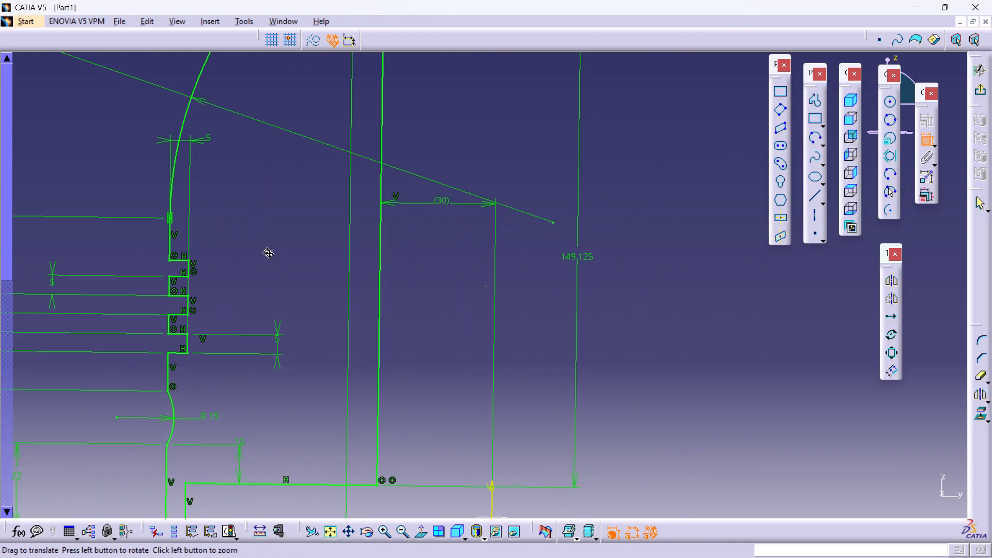
{"action": "middle_click_drag", "start_coordinate": [269, 254], "coordinate": [293, 343]}
{"action": "key", "text": "Escape"}
{"action": "key", "text": "Escape"}
{"action": "key", "text": "Escape"}
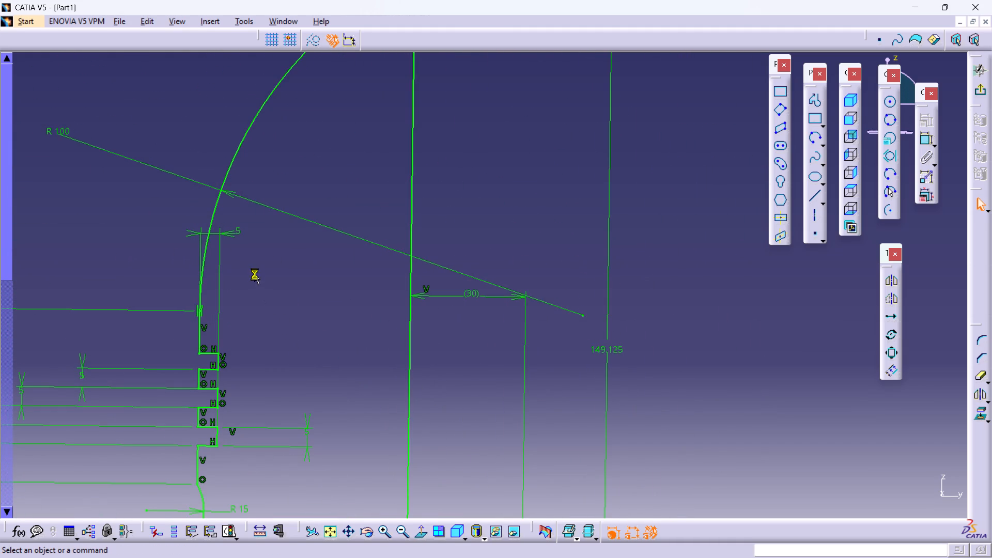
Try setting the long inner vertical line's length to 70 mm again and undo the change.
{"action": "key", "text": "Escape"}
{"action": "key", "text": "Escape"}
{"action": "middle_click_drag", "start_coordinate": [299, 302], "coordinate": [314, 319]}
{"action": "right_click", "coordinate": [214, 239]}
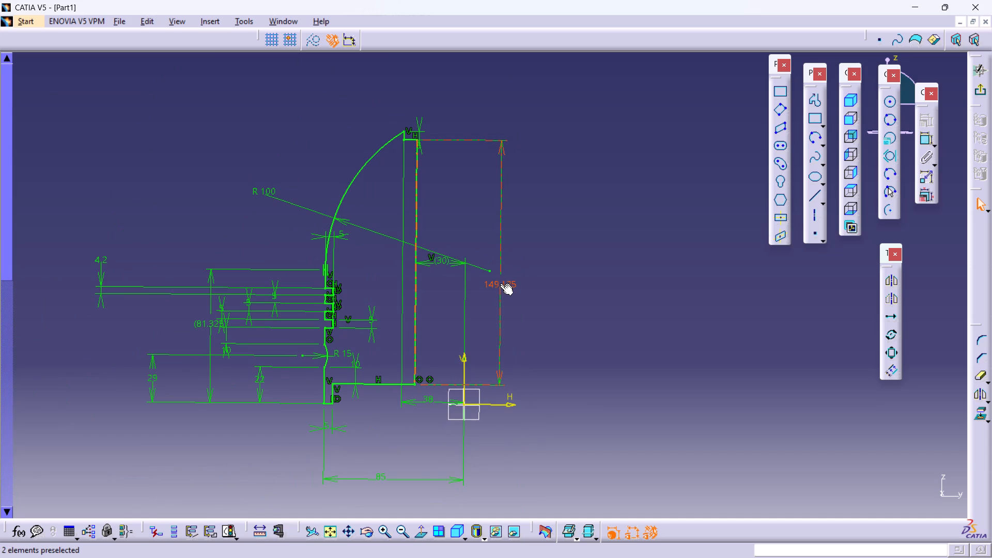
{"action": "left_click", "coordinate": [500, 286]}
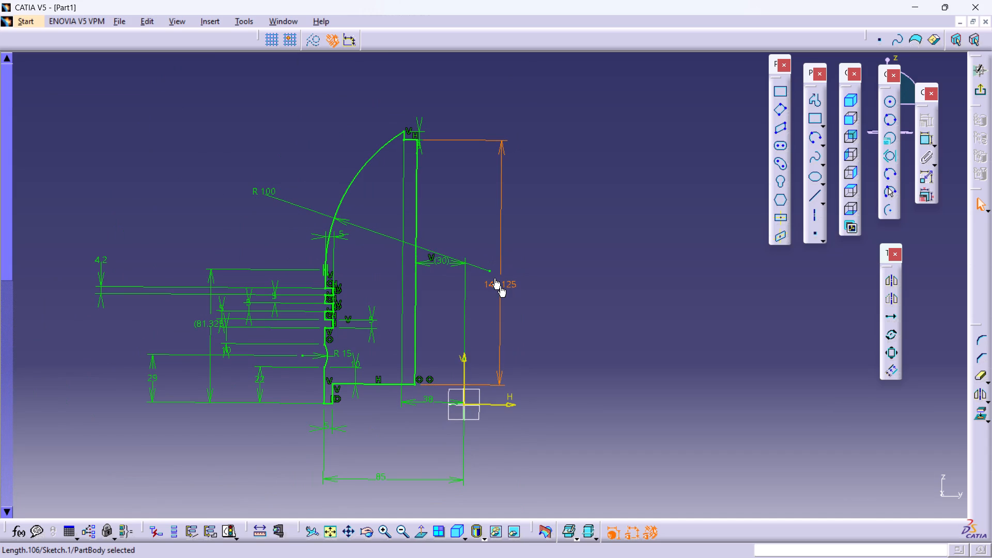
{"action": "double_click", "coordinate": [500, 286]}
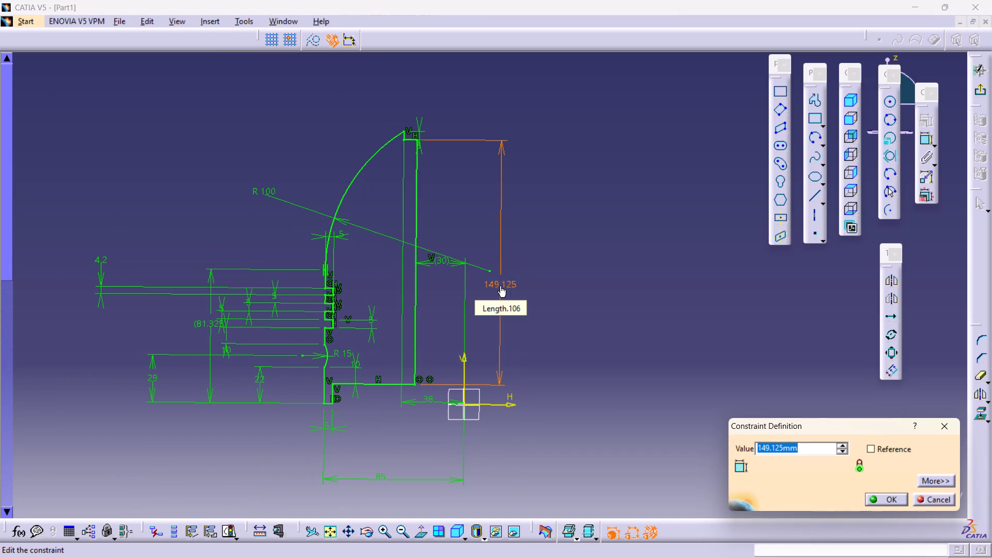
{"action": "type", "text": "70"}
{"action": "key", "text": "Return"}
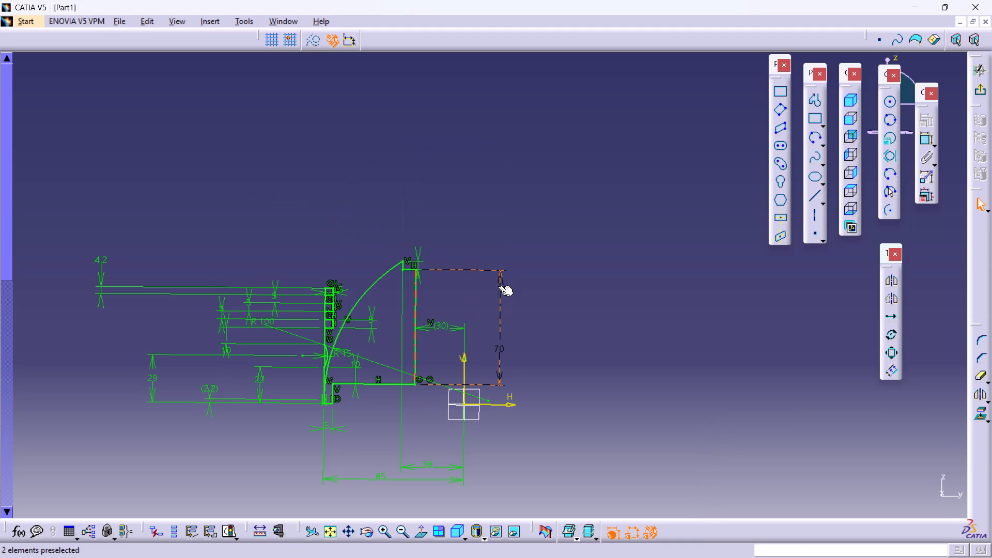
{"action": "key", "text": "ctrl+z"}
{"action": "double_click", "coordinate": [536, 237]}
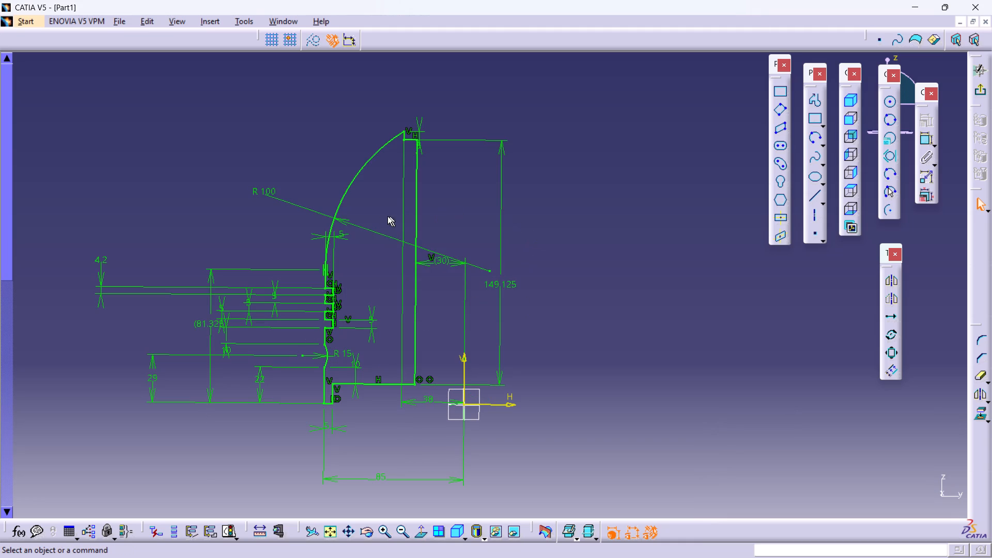
Delete the radius dimension of the crown arc.
{"action": "left_click", "coordinate": [305, 207]}
{"action": "key", "text": "Delete"}
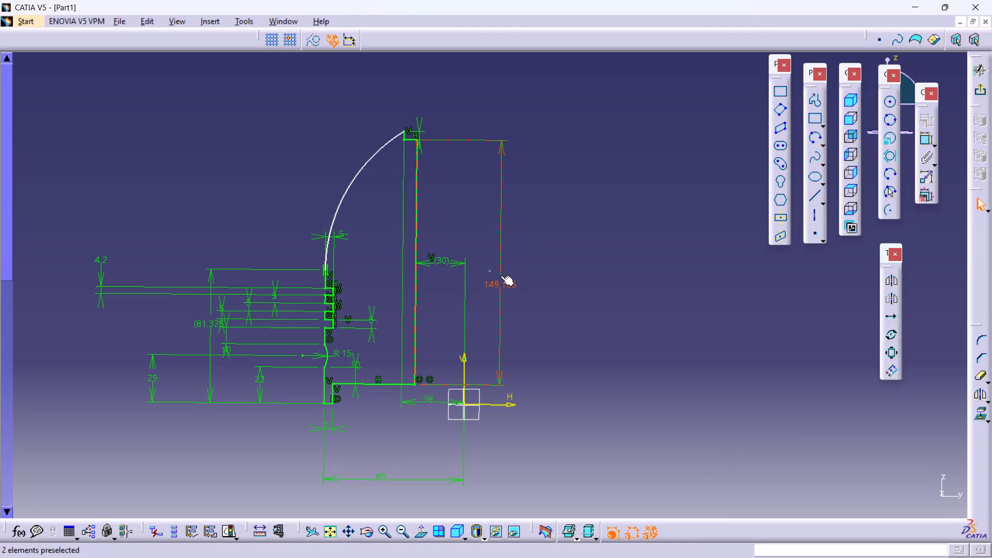
Reshape the crown arc by moving its centre point until its lower end lies about 101 mm above the profile's bottom line.
{"action": "left_click_drag", "start_coordinate": [490, 272], "coordinate": [486, 290]}
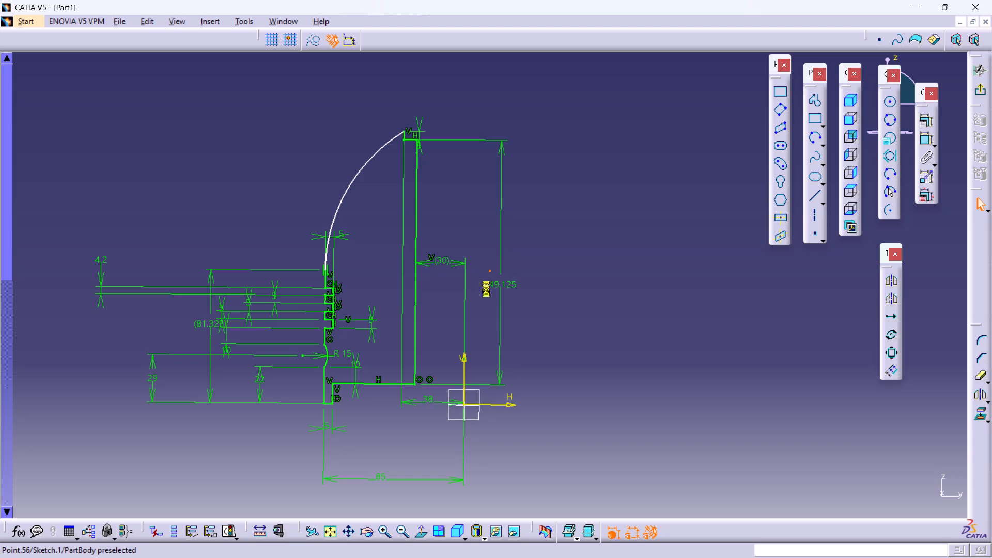
{"action": "left_click_drag", "start_coordinate": [486, 290], "coordinate": [371, 204]}
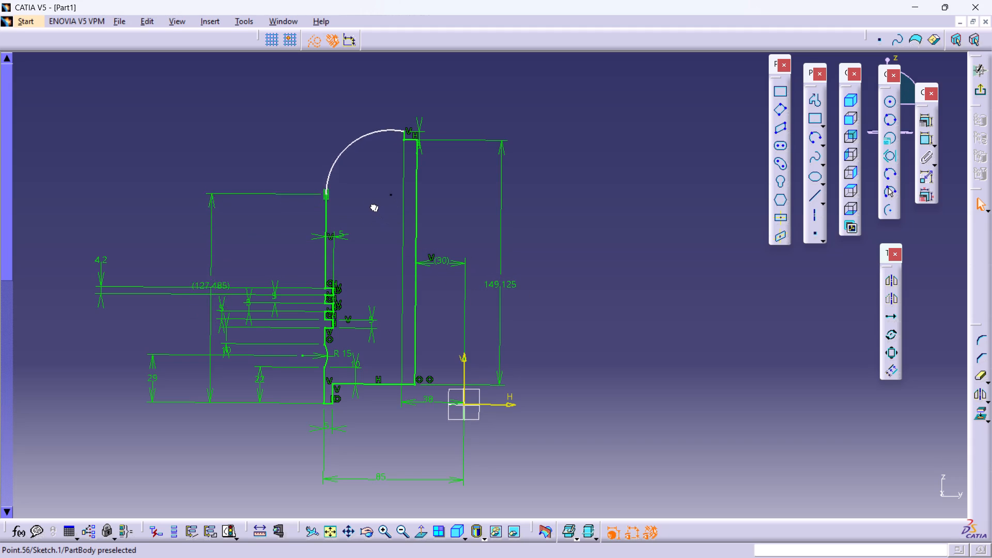
{"action": "left_click_drag", "start_coordinate": [371, 204], "coordinate": [436, 237]}
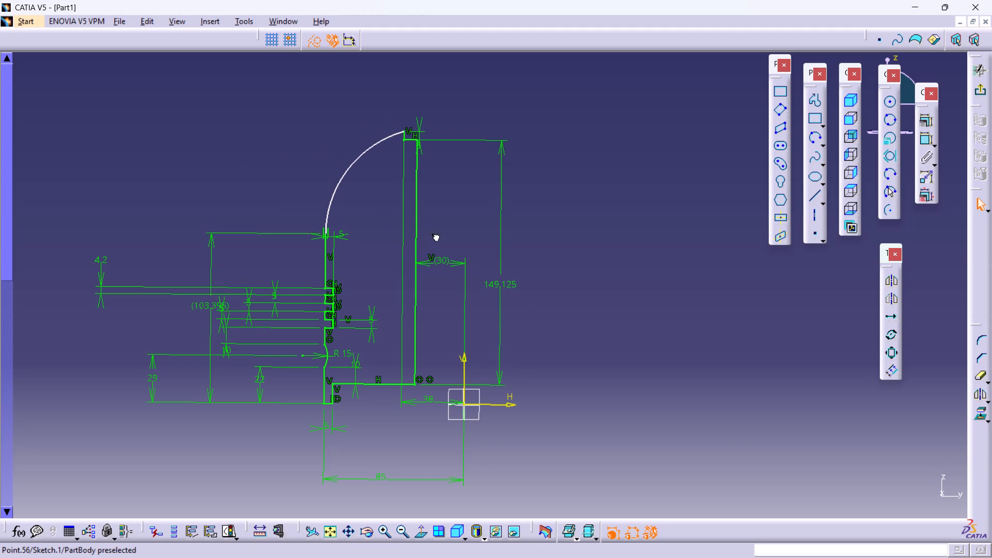
{"action": "left_click_drag", "start_coordinate": [436, 237], "coordinate": [436, 238]}
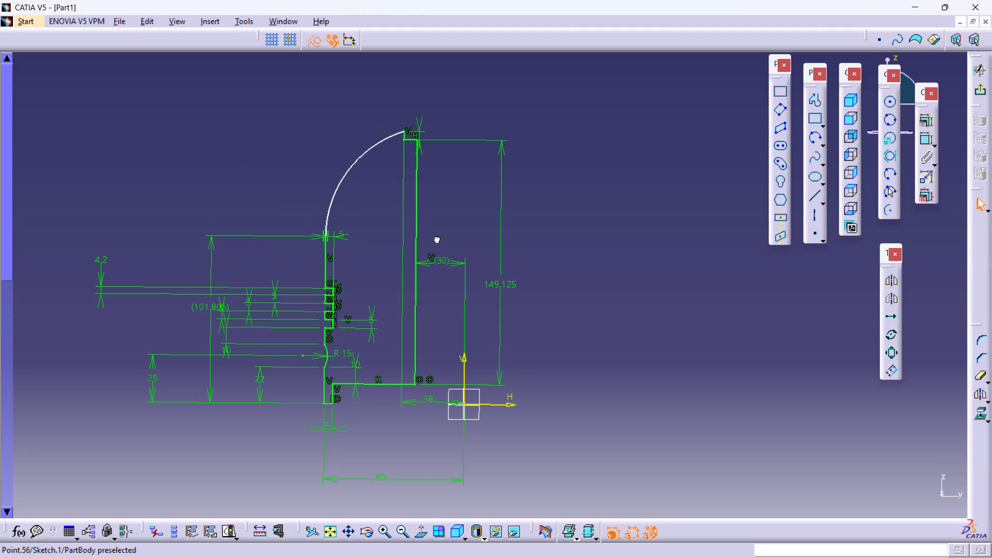
{"action": "left_click_drag", "start_coordinate": [436, 238], "coordinate": [437, 241]}
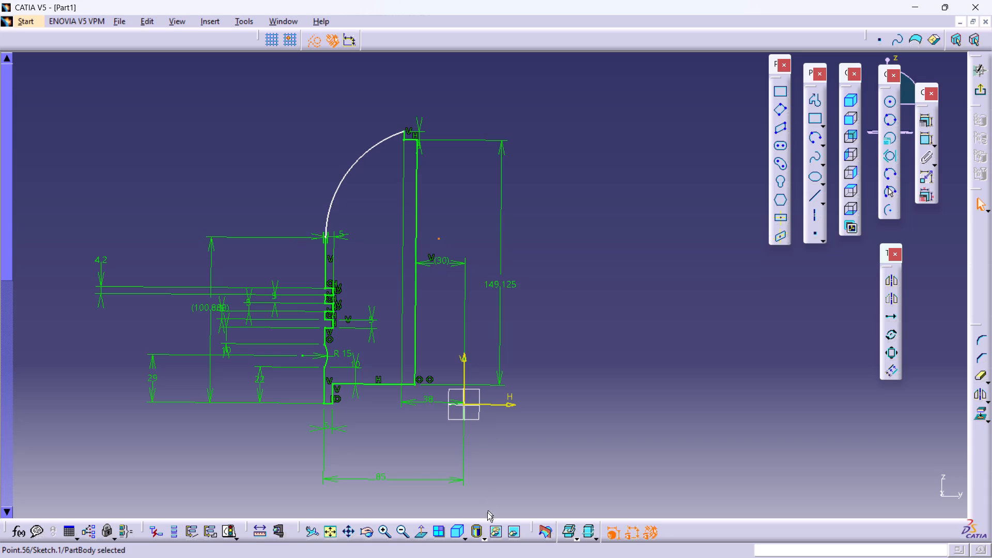
View the sketch plane straight on and reposition the 5 mm groove depth dimension closer to the top ring groove.
{"action": "left_click", "coordinate": [418, 536]}
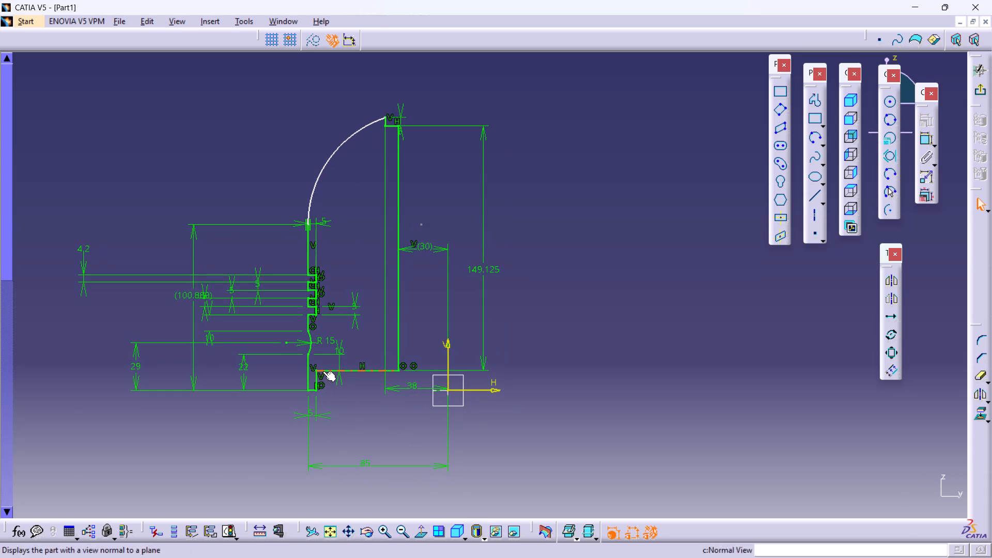
{"action": "middle_click_drag", "start_coordinate": [323, 371], "coordinate": [302, 282]}
{"action": "right_click", "coordinate": [323, 371]}
{"action": "middle_click_drag", "start_coordinate": [282, 289], "coordinate": [483, 397]}
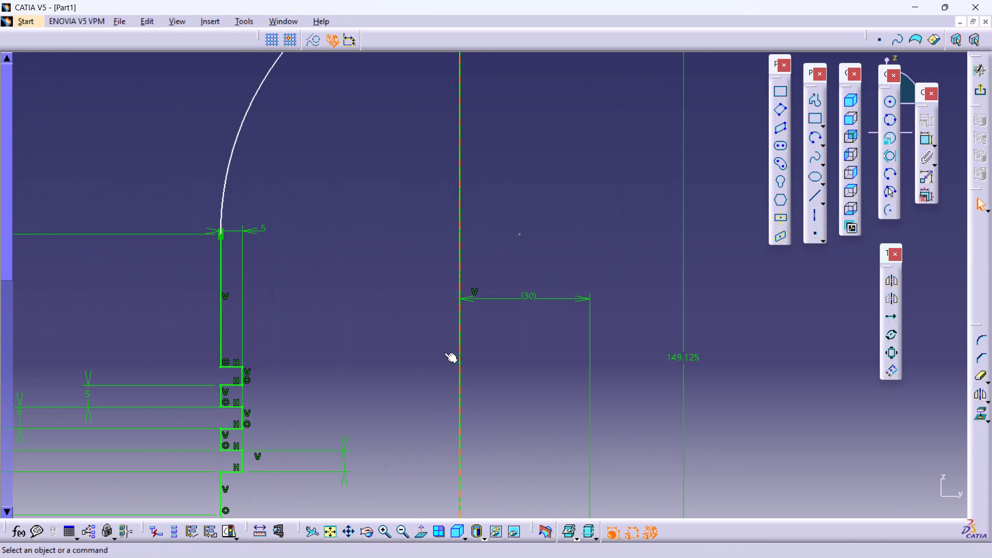
{"action": "middle_click_drag", "start_coordinate": [430, 352], "coordinate": [461, 367]}
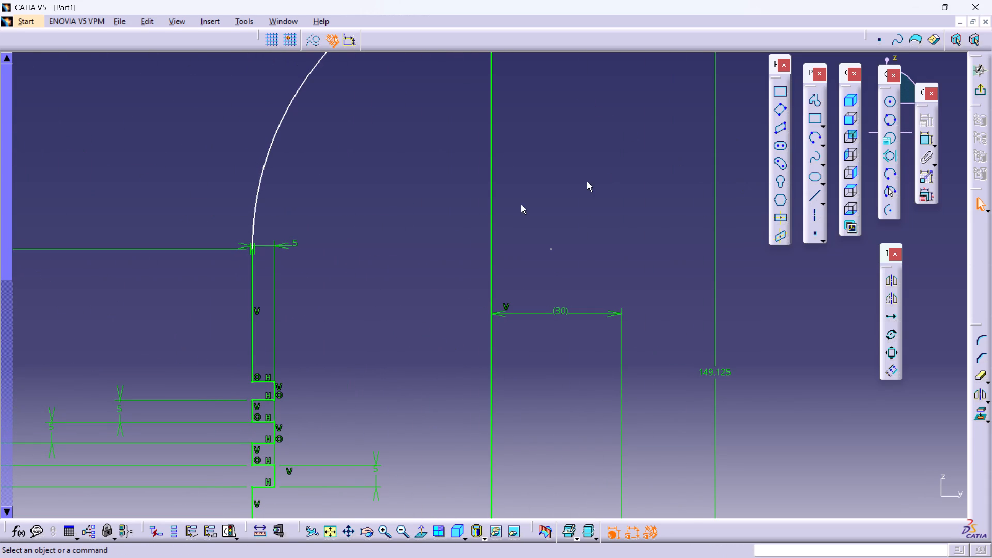
{"action": "middle_click_drag", "start_coordinate": [438, 299], "coordinate": [568, 273]}
{"action": "right_click", "coordinate": [525, 227]}
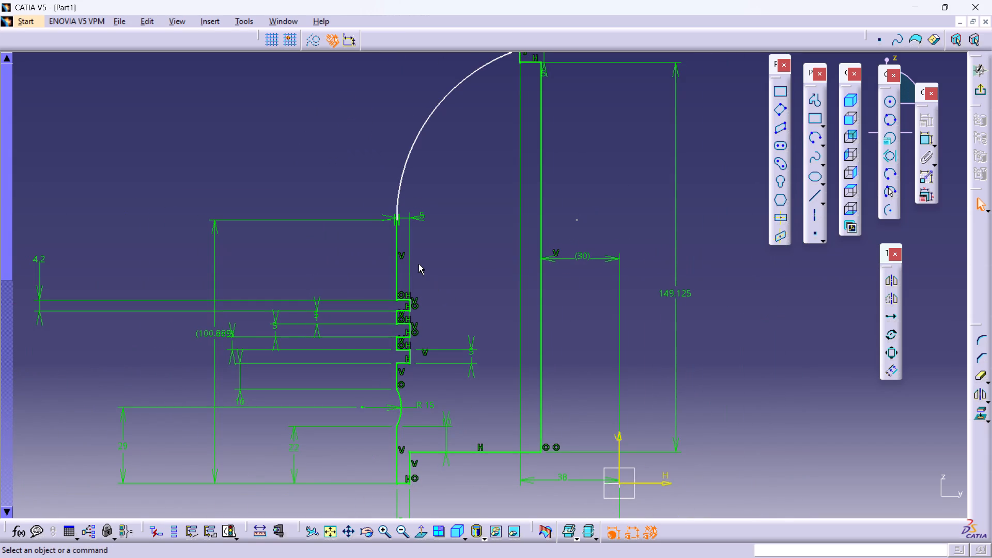
{"action": "left_click", "coordinate": [410, 237]}
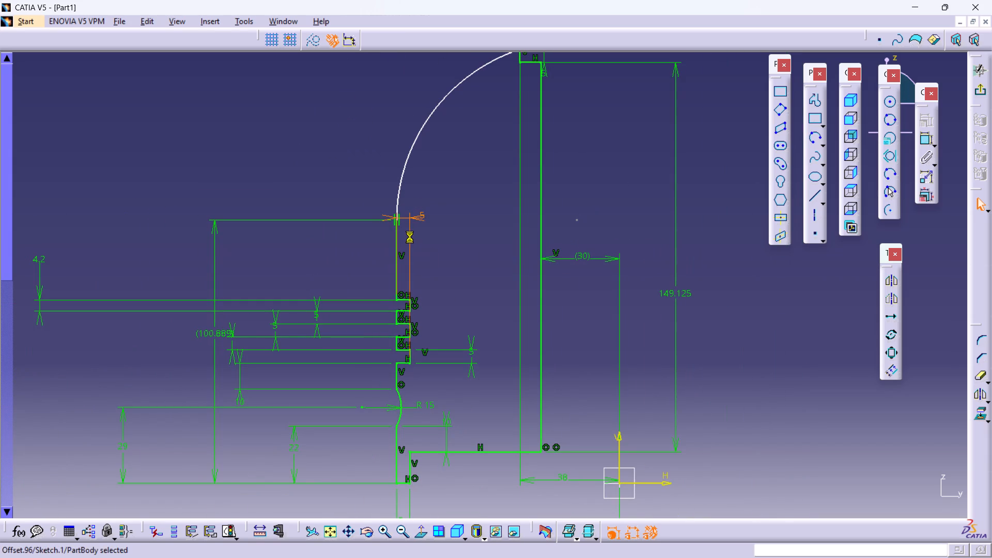
{"action": "left_click_drag", "start_coordinate": [408, 235], "coordinate": [479, 306]}
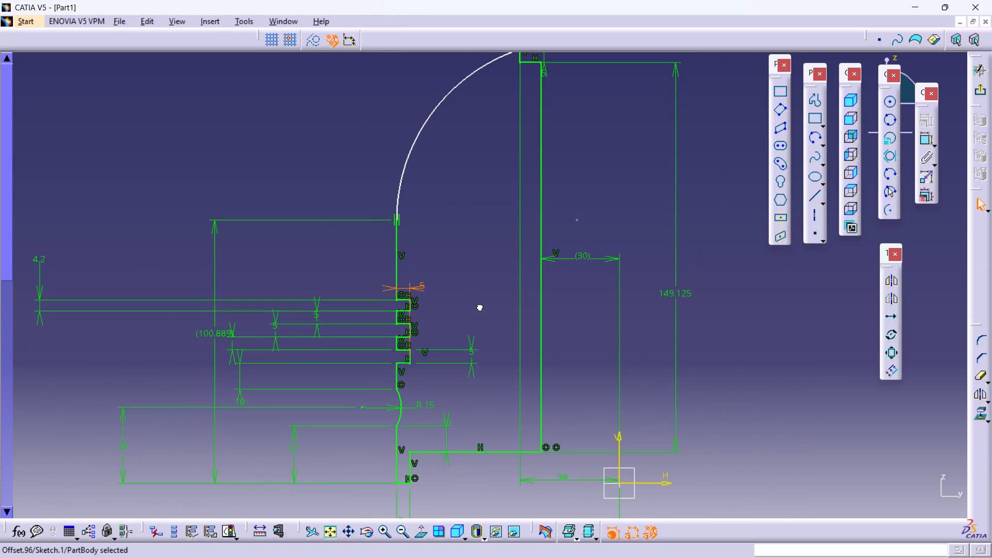
{"action": "left_click_drag", "start_coordinate": [479, 306], "coordinate": [464, 299]}
{"action": "double_click", "coordinate": [472, 276]}
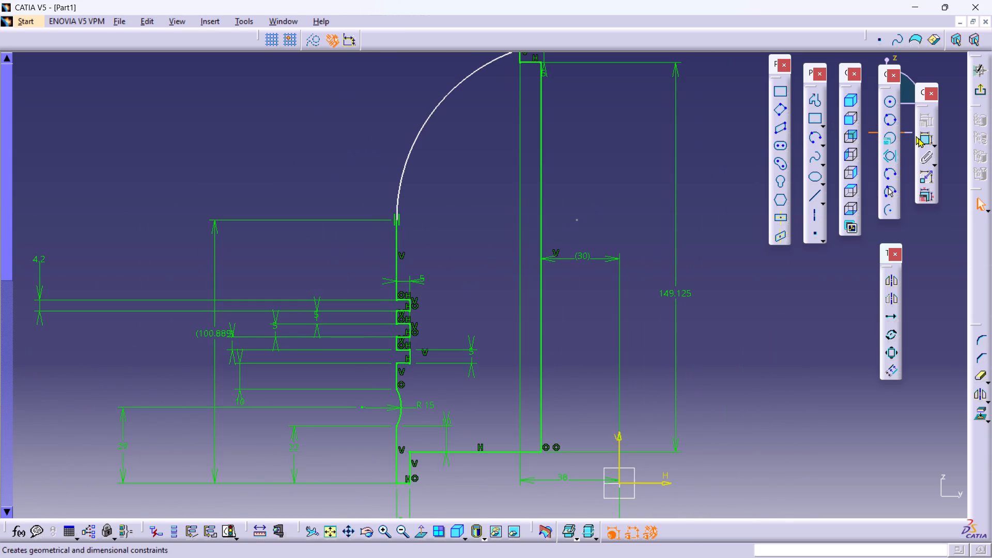
Dimension the outer vertical line between the top ring groove and the crown arc and set its length to 8 mm.
{"action": "left_click", "coordinate": [921, 143]}
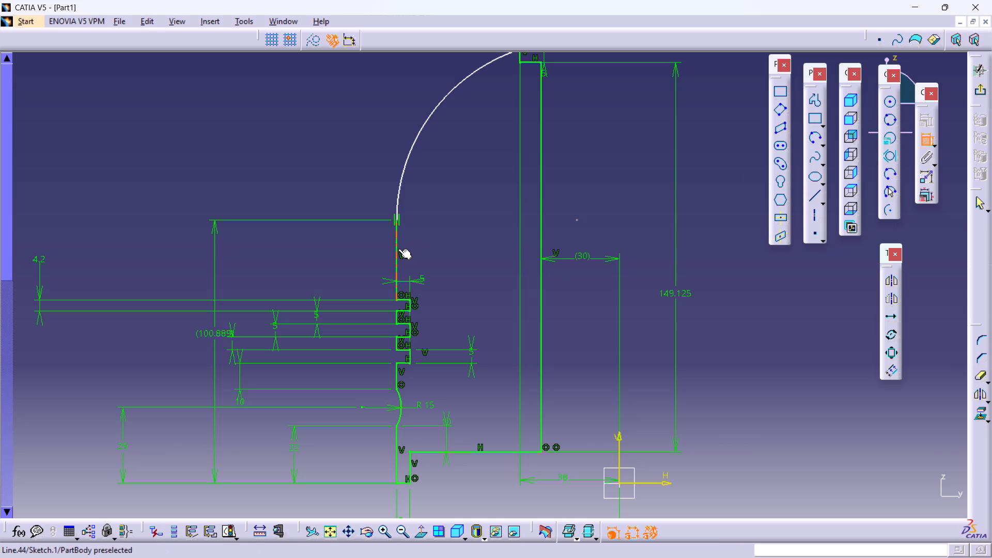
{"action": "left_click", "coordinate": [398, 249]}
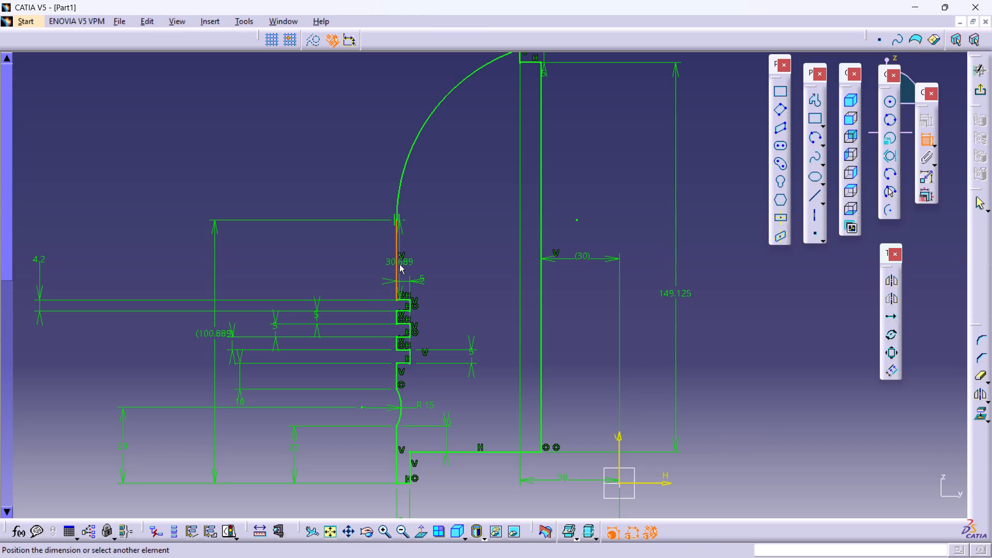
{"action": "left_click", "coordinate": [368, 270]}
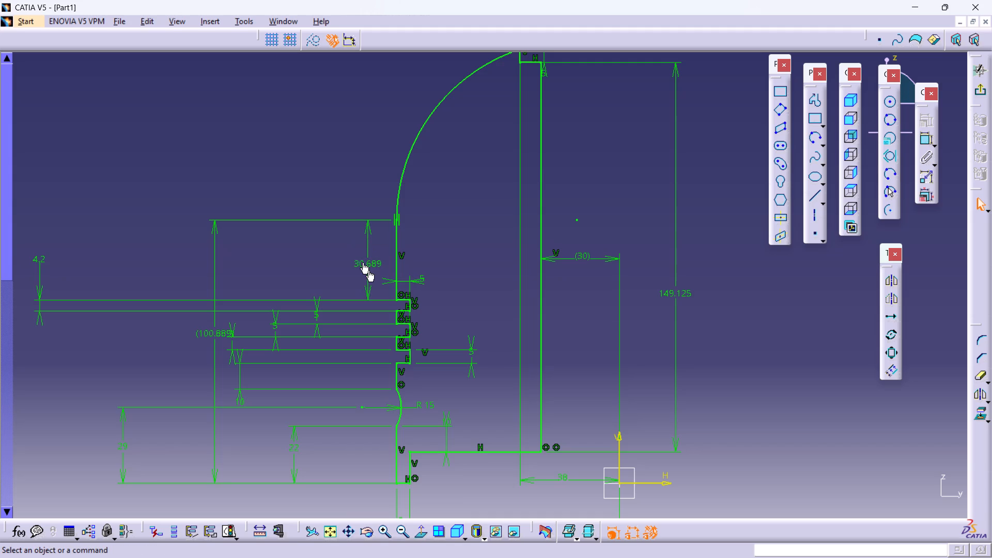
{"action": "double_click", "coordinate": [373, 269]}
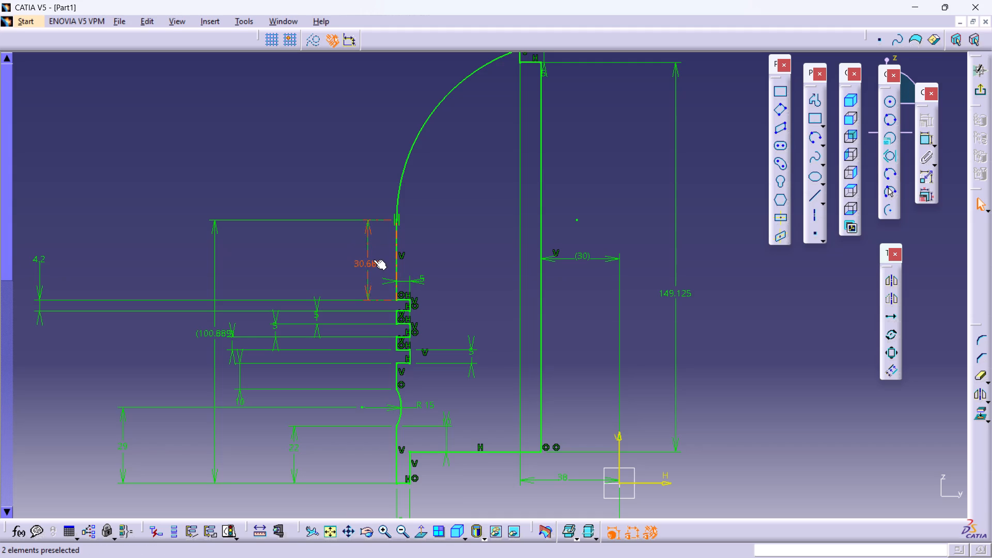
{"action": "double_click", "coordinate": [374, 260]}
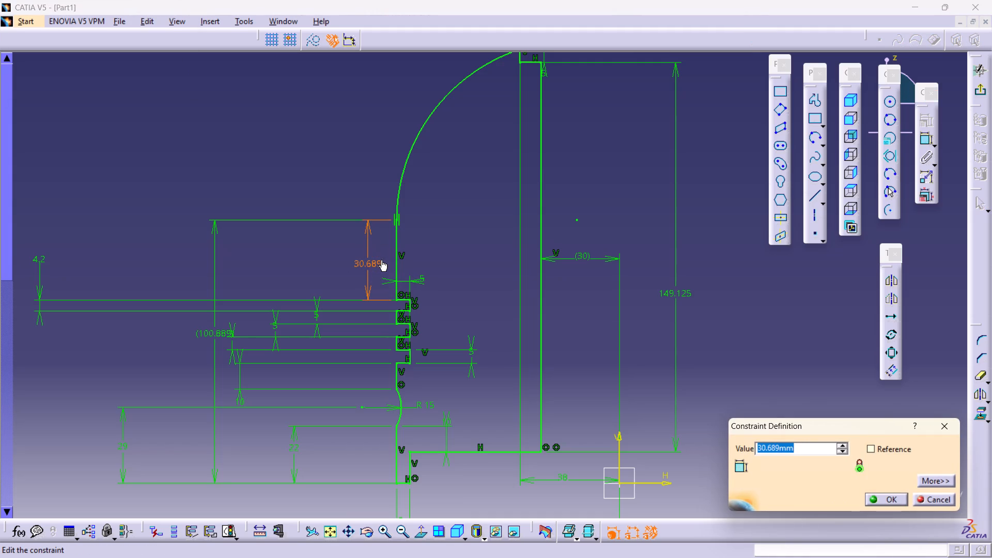
{"action": "key", "text": "8"}
{"action": "key", "text": "Return"}
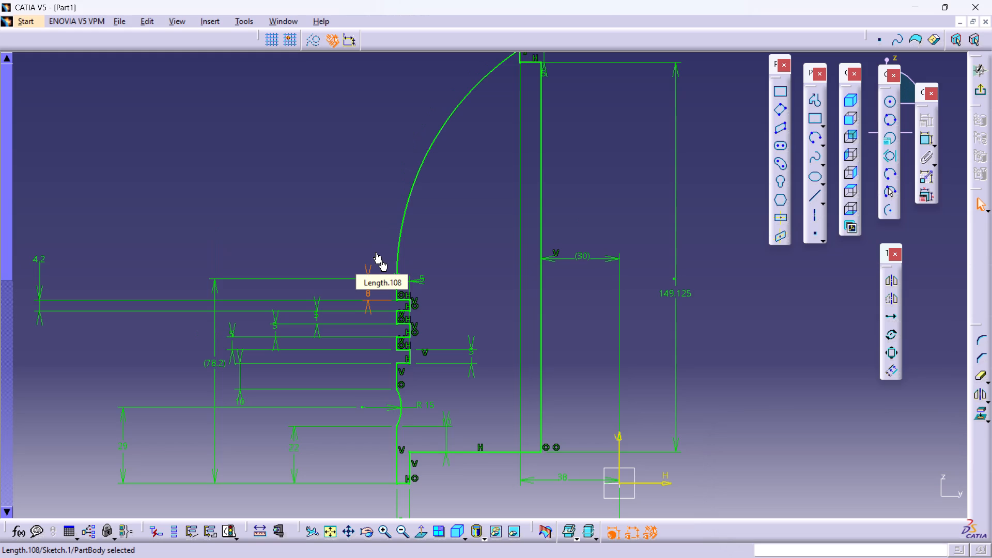
Delete the length dimension of the long inner vertical line.
{"action": "middle_click_drag", "start_coordinate": [431, 265], "coordinate": [415, 267]}
{"action": "middle_click_drag", "start_coordinate": [406, 268], "coordinate": [390, 258]}
{"action": "middle_click_drag", "start_coordinate": [435, 288], "coordinate": [432, 358]}
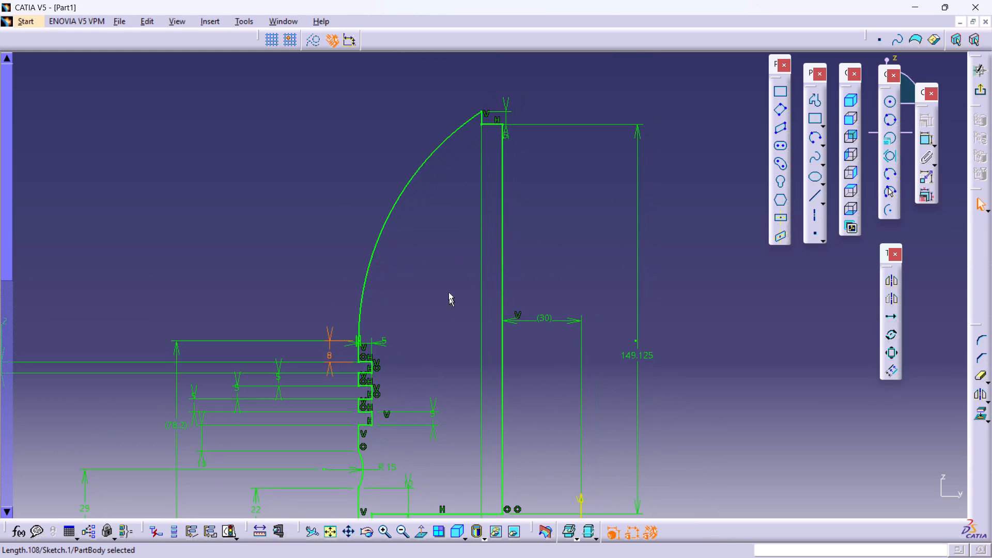
{"action": "triple_click", "coordinate": [422, 285]}
{"action": "left_click", "coordinate": [422, 285]}
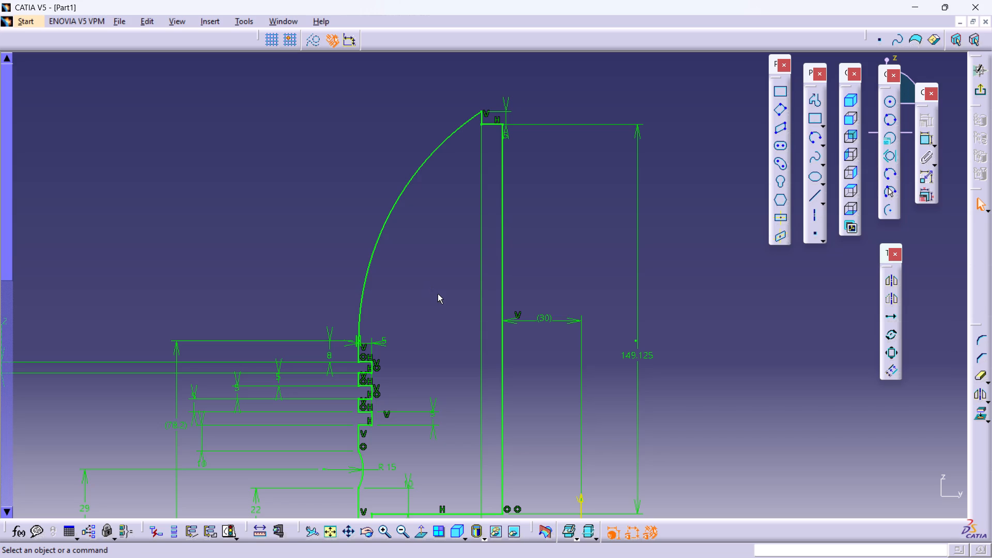
{"action": "key", "text": "Escape"}
{"action": "key", "text": "Escape"}
{"action": "key", "text": "Escape"}
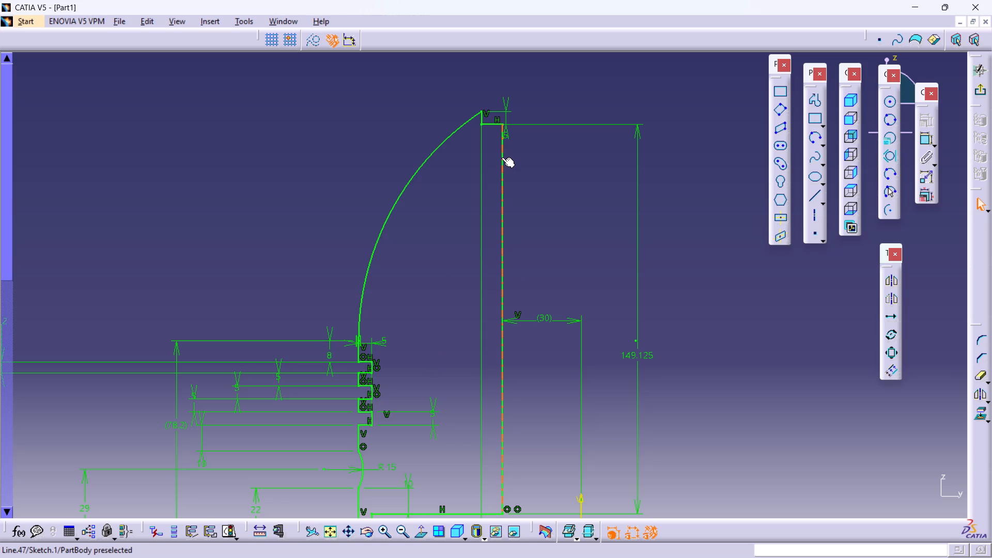
{"action": "left_click_drag", "start_coordinate": [502, 158], "coordinate": [466, 205]}
{"action": "left_click", "coordinate": [528, 188]}
{"action": "left_click_drag", "start_coordinate": [528, 188], "coordinate": [521, 181]}
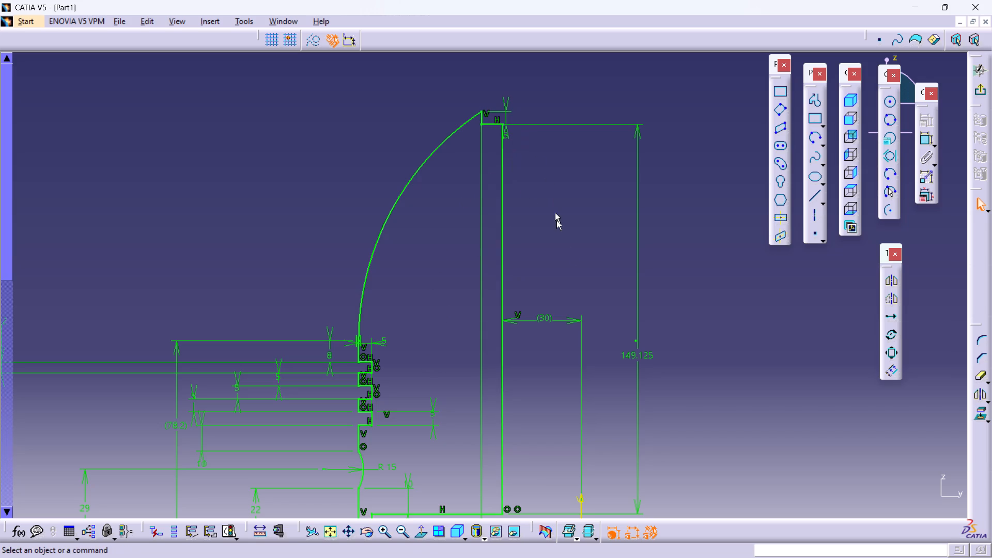
{"action": "left_click", "coordinate": [633, 358]}
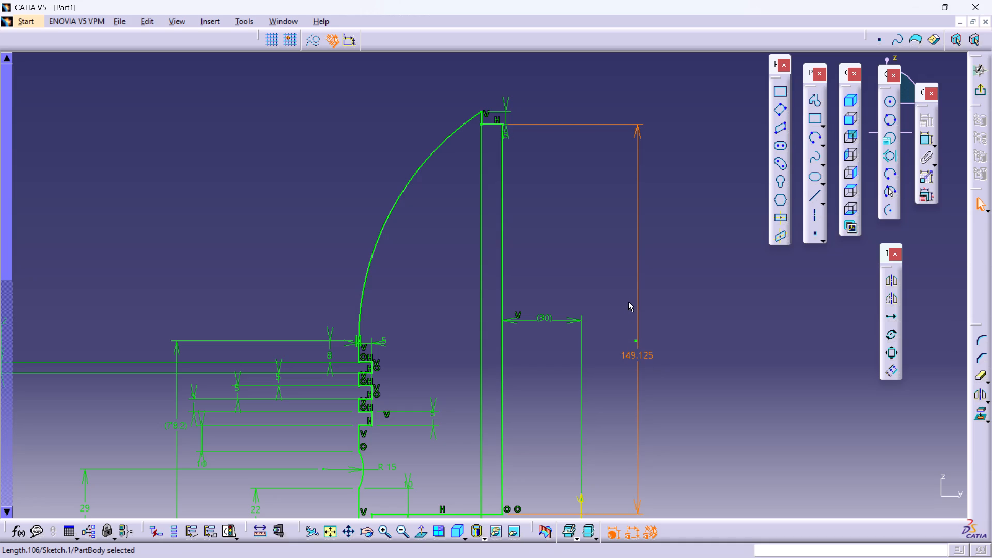
{"action": "key", "text": "Delete"}
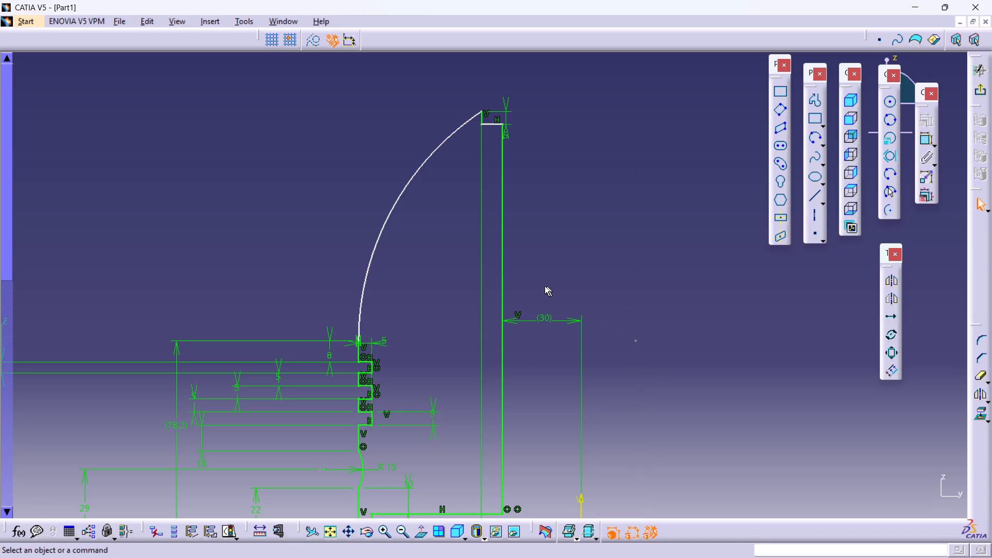
Shorten the long inner vertical line by lowering its upper end with the crown step, and adjust the crown arc's upper endpoint.
{"action": "left_click_drag", "start_coordinate": [503, 295], "coordinate": [451, 387]}
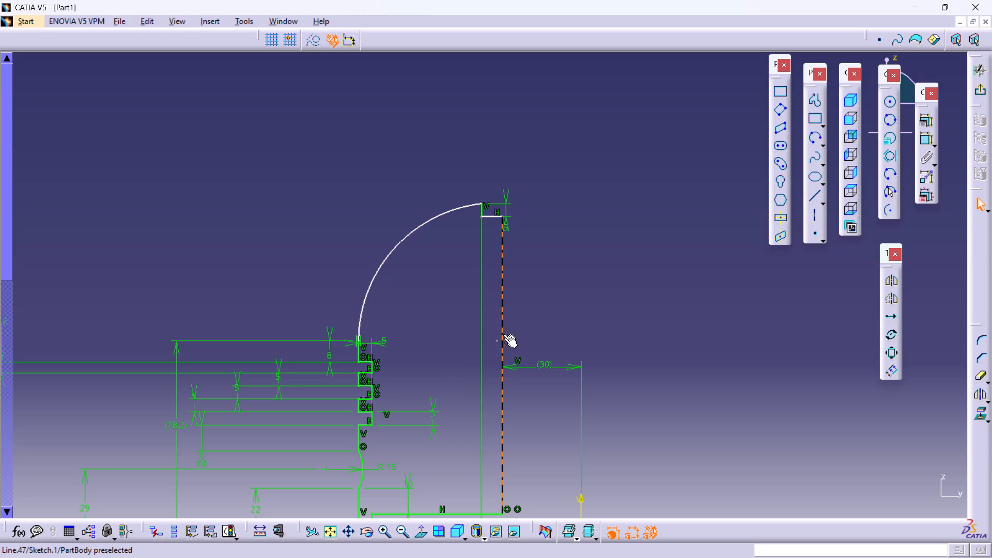
{"action": "middle_click_drag", "start_coordinate": [491, 350], "coordinate": [459, 277]}
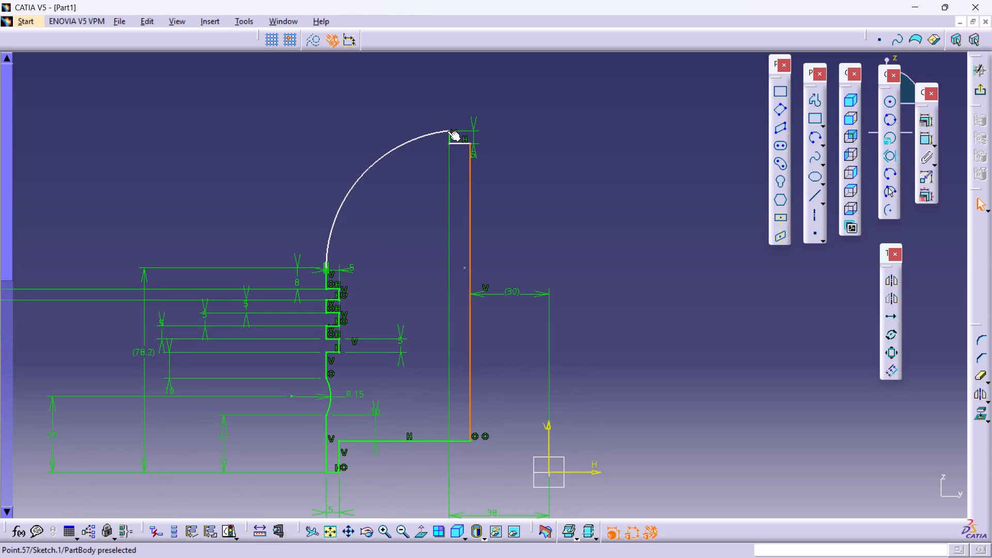
{"action": "left_click_drag", "start_coordinate": [447, 131], "coordinate": [498, 131]}
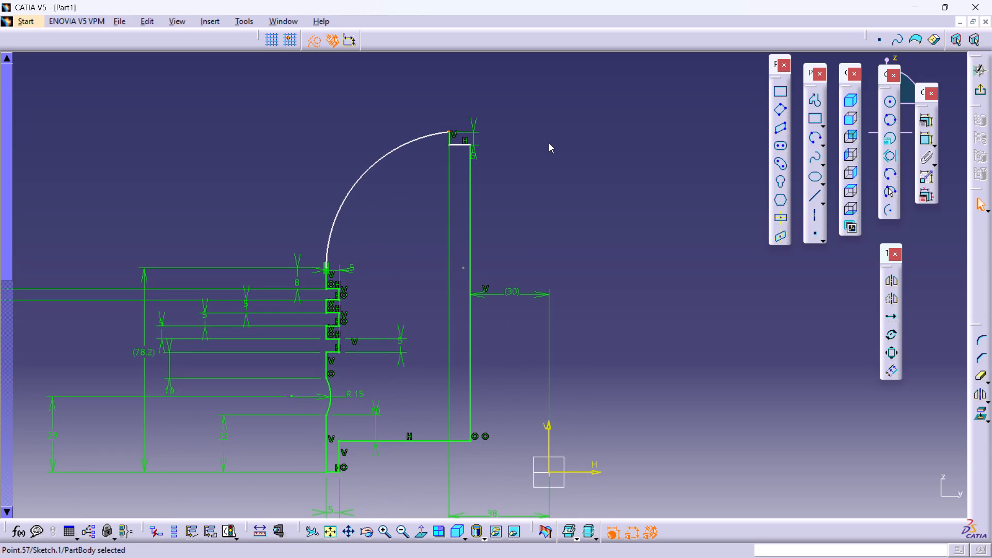
{"action": "triple_click", "coordinate": [549, 144]}
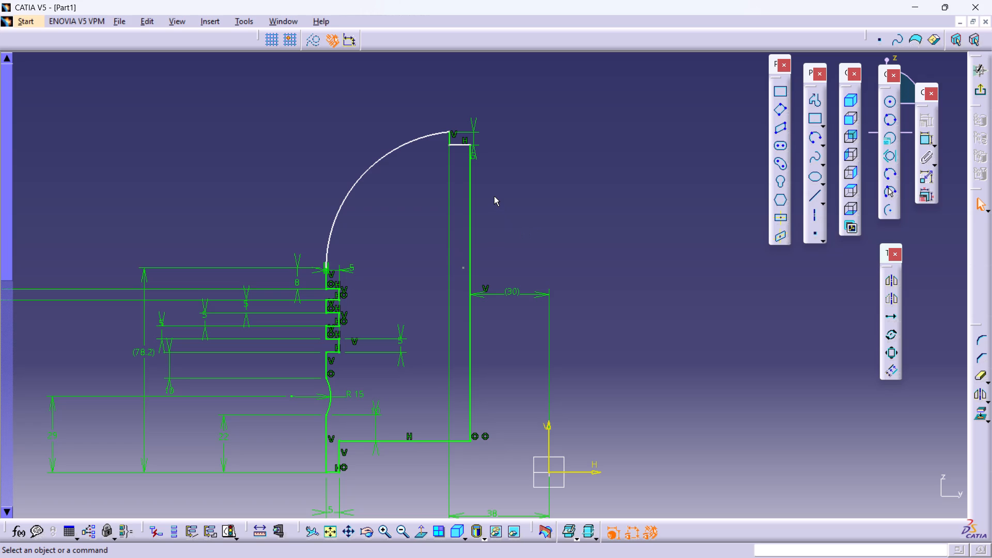
Delete the reference distance dimension between the long inner vertical line and the vertical axis.
{"action": "left_click", "coordinate": [514, 295]}
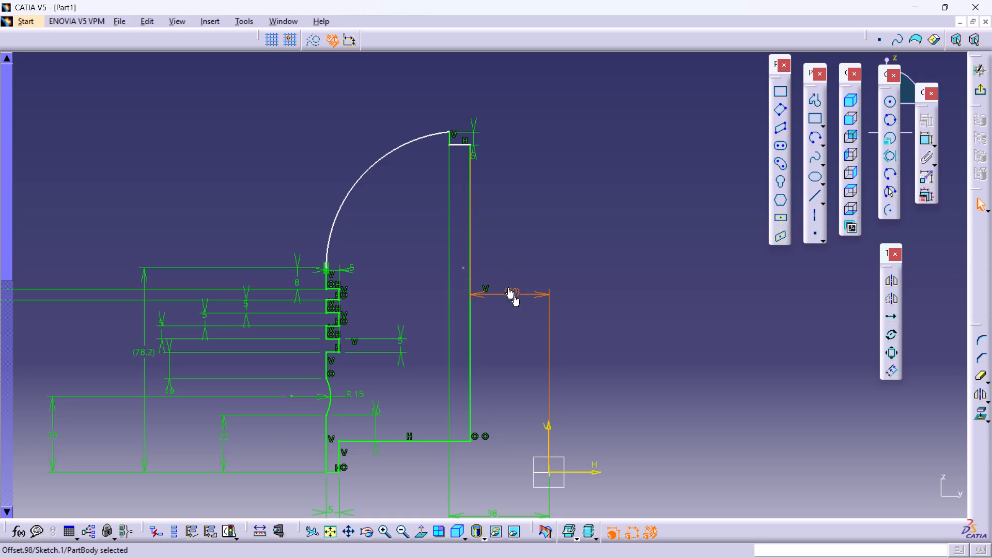
{"action": "key", "text": "Delete"}
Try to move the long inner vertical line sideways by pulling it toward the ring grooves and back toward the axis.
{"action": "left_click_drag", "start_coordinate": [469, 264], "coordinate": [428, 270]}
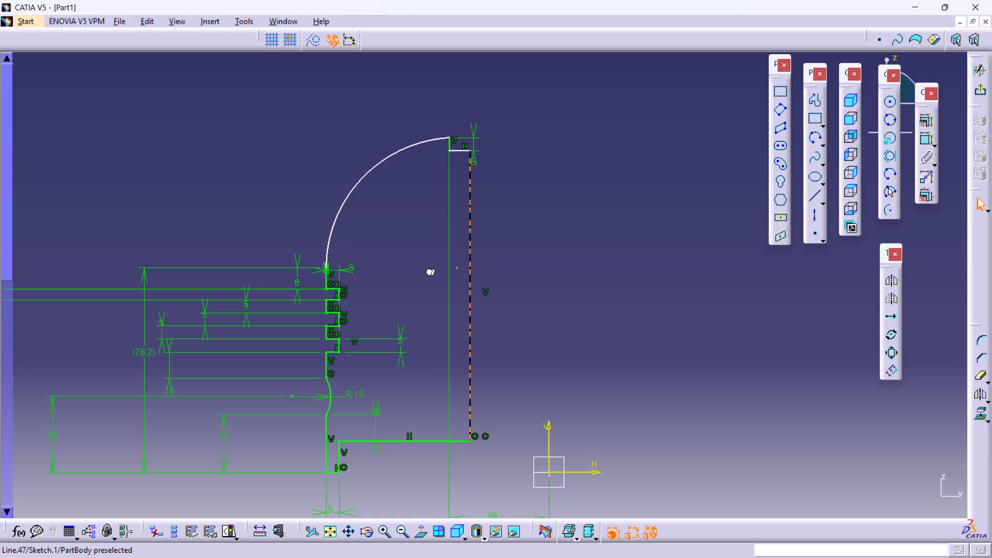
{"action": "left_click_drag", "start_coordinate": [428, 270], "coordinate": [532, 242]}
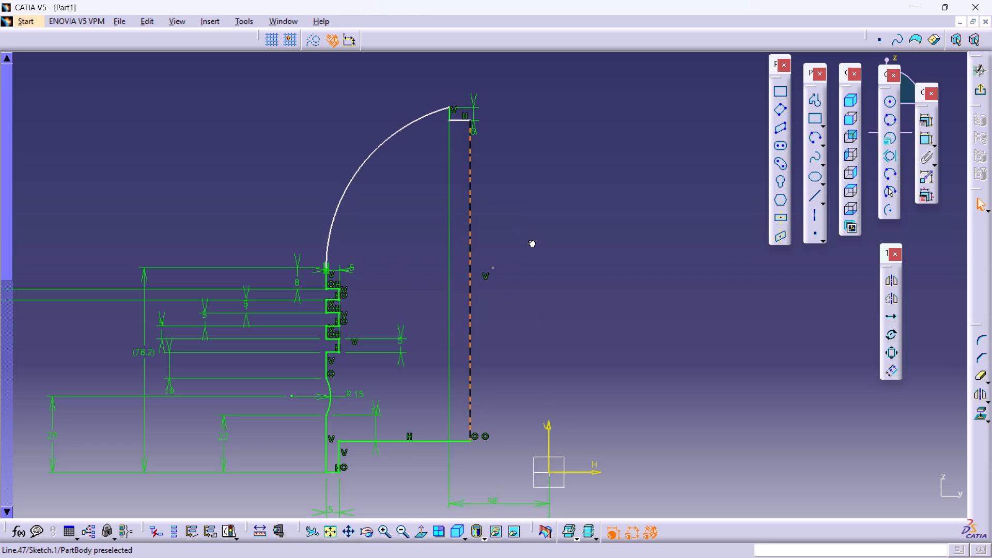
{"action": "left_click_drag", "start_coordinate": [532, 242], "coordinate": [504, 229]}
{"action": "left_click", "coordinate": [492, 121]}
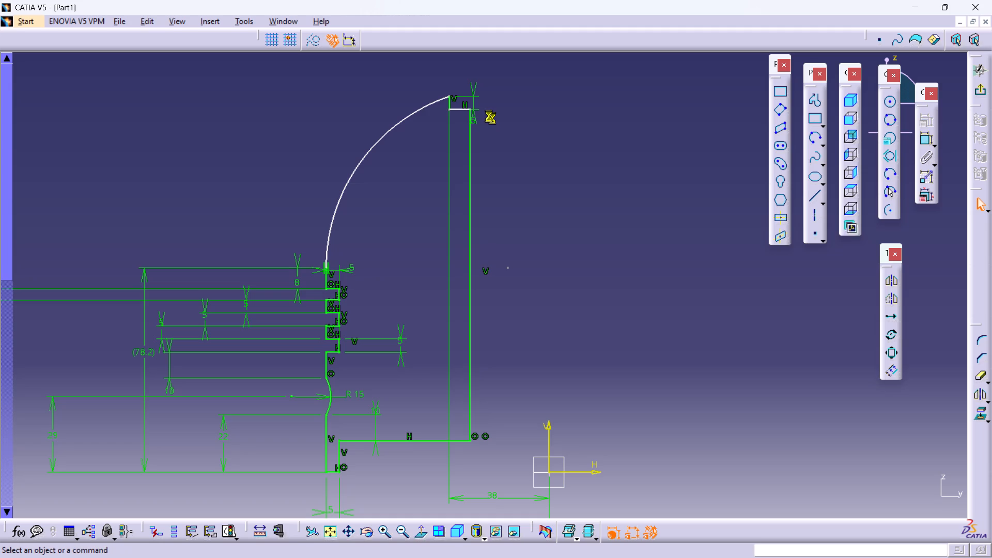
Reposition the 5 mm crown step dimension clear of the profile, with its value above the step.
{"action": "left_click_drag", "start_coordinate": [473, 118], "coordinate": [494, 76]}
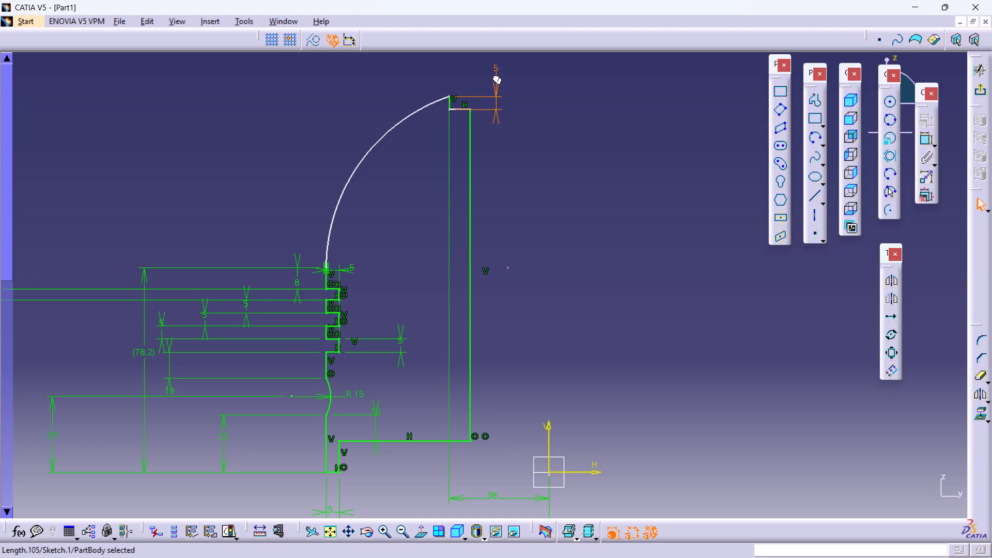
{"action": "left_click_drag", "start_coordinate": [494, 76], "coordinate": [494, 75]}
{"action": "left_click", "coordinate": [514, 130]}
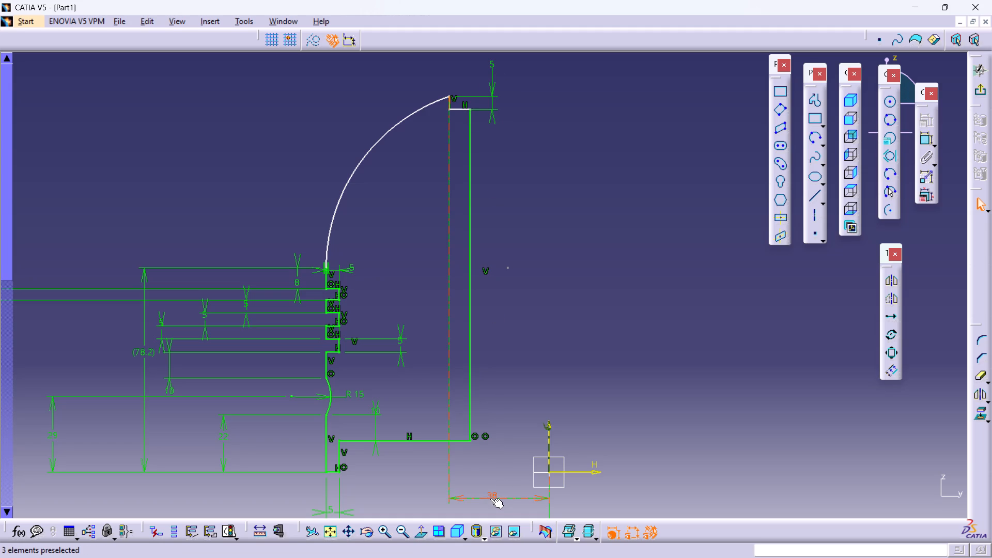
Delete the 38 mm distance dimension between the short crown step line and the vertical axis.
{"action": "left_click", "coordinate": [490, 499]}
{"action": "key", "text": "Delete"}
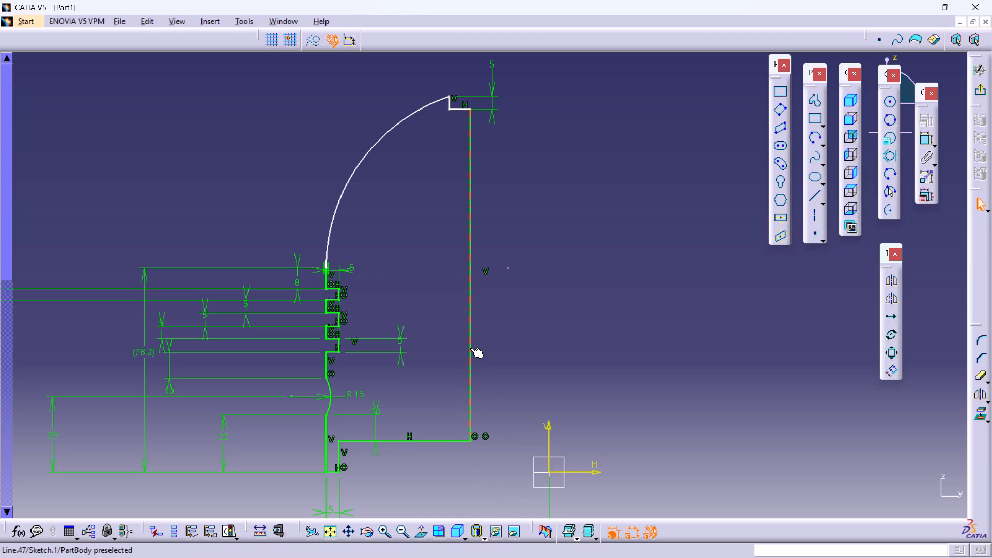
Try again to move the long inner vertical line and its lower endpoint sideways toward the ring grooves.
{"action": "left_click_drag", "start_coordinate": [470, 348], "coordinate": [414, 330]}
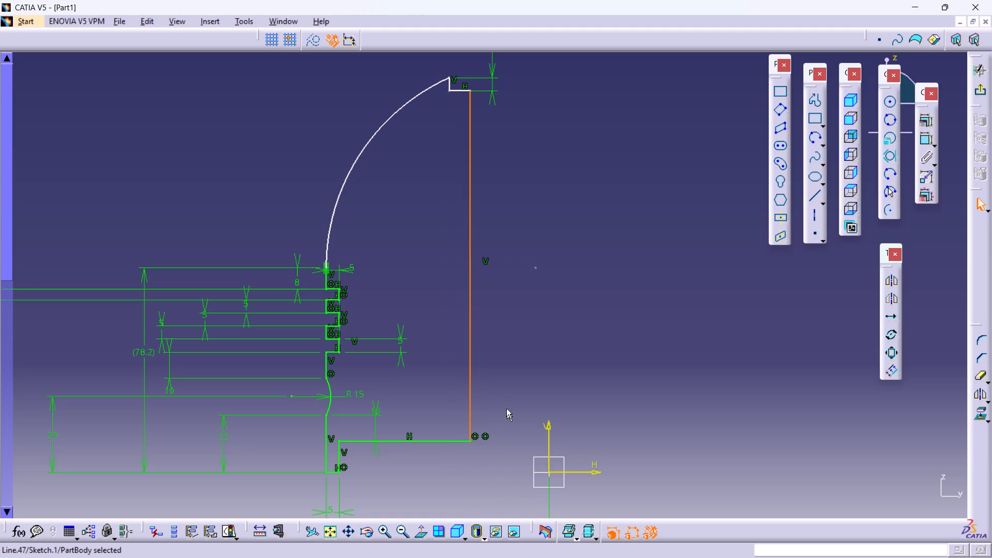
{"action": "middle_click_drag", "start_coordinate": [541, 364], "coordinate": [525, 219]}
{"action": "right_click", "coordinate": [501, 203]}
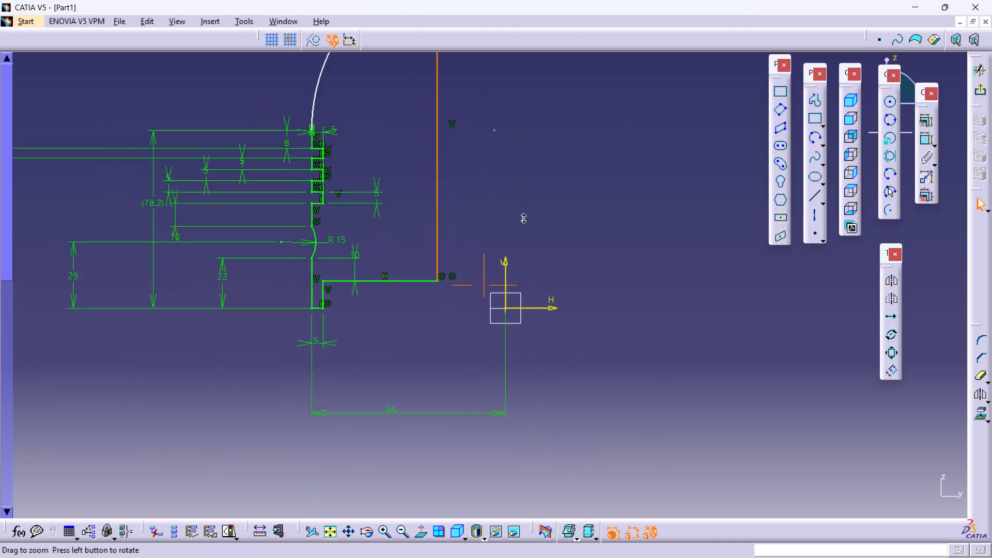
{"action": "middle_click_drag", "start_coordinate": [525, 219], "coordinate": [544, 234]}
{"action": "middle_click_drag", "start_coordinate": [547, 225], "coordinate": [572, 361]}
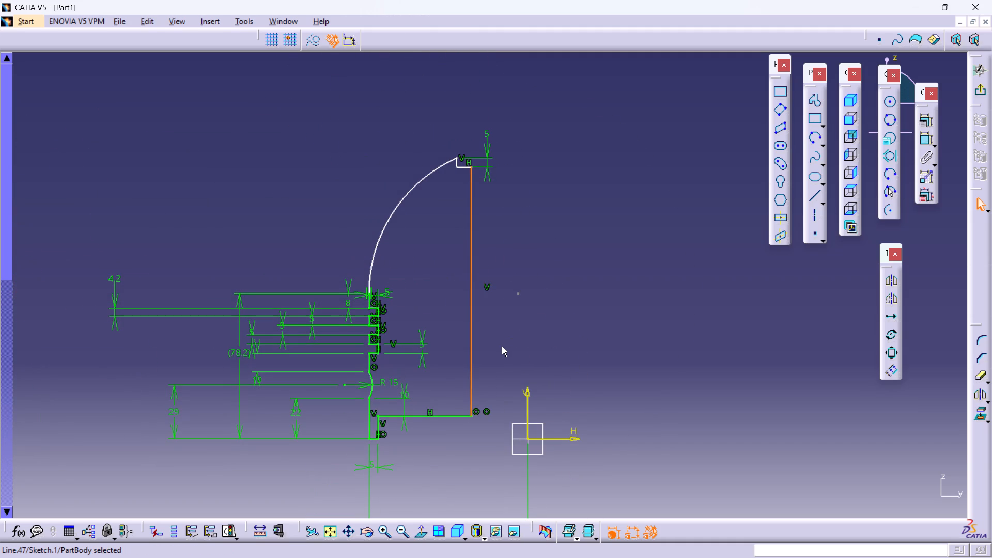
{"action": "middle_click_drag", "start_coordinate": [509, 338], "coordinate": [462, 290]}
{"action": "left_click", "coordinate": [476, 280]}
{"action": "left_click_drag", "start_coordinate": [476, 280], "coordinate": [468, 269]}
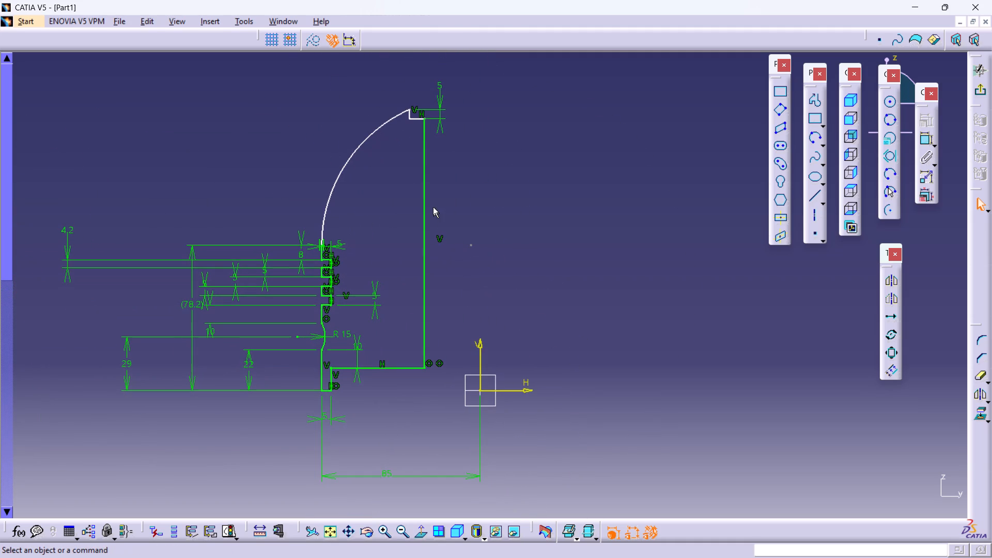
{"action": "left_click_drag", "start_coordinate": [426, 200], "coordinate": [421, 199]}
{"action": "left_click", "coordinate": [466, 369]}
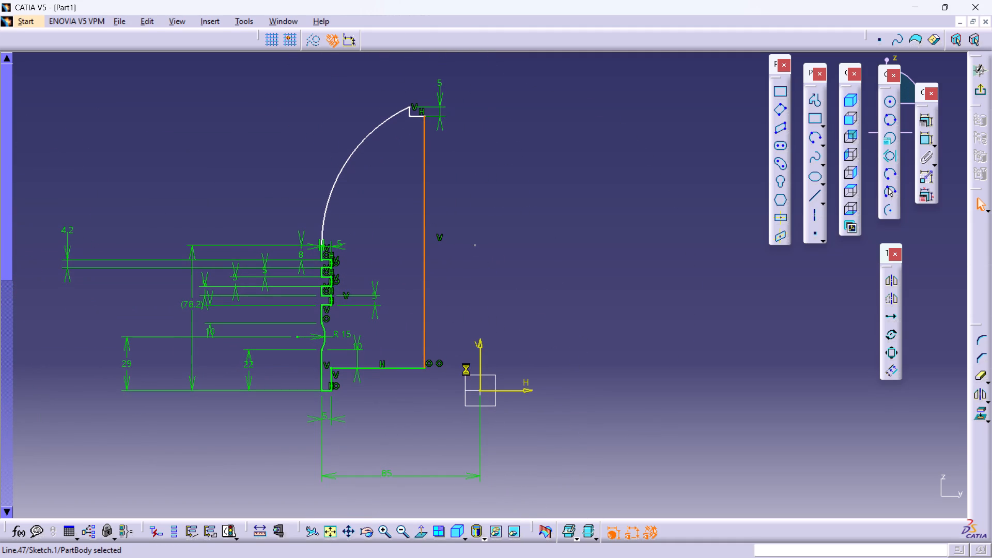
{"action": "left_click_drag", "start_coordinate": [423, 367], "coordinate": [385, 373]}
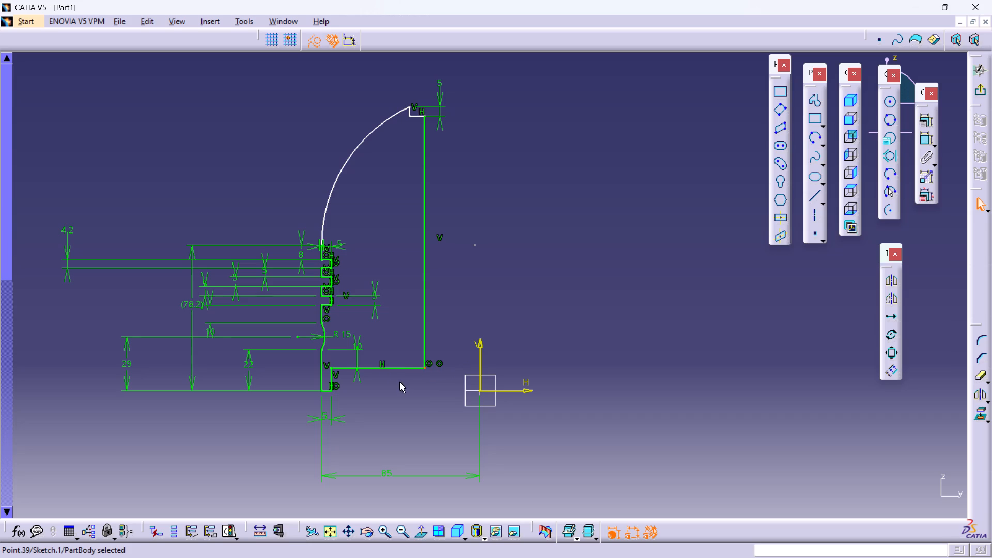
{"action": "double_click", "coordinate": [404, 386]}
Delete the remaining horizontal distance dimension below the profile that ties the inner vertical line to the vertical axis.
{"action": "middle_click_drag", "start_coordinate": [414, 390], "coordinate": [479, 342]}
{"action": "right_click_drag", "start_coordinate": [444, 281], "coordinate": [437, 275]}
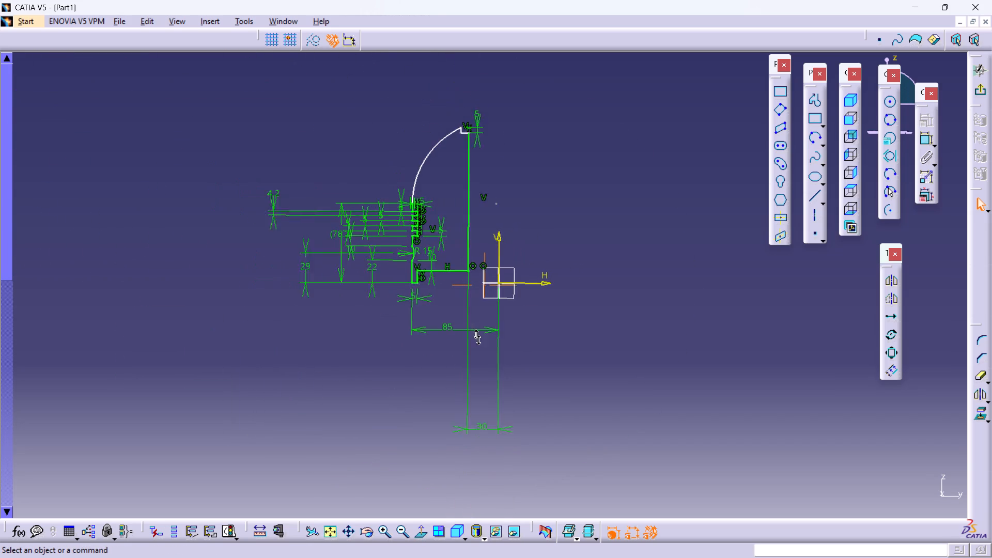
{"action": "middle_click_drag", "start_coordinate": [479, 342], "coordinate": [482, 344]}
{"action": "left_click", "coordinate": [480, 410]}
{"action": "key", "text": "Delete"}
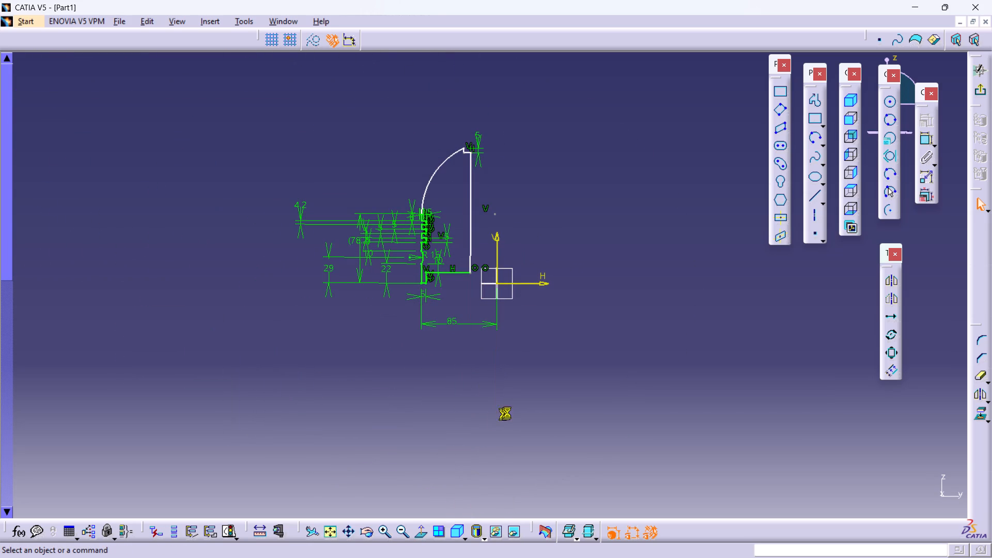
View the sketch straight on and move the long inner vertical line toward the ring grooves, lowering its upper end.
{"action": "left_click", "coordinate": [422, 531]}
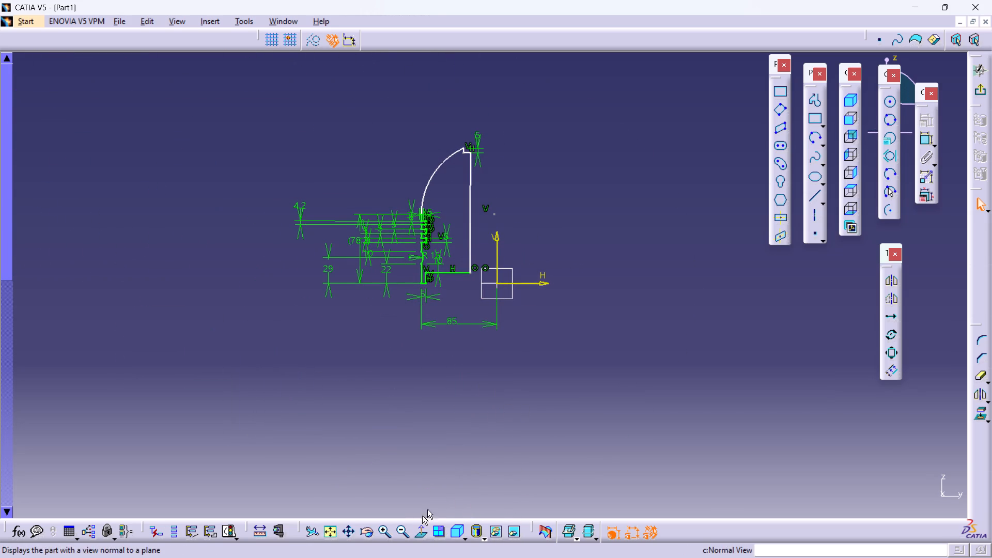
{"action": "middle_click_drag", "start_coordinate": [536, 362], "coordinate": [524, 249]}
{"action": "right_click", "coordinate": [536, 362]}
{"action": "middle_click_drag", "start_coordinate": [550, 193], "coordinate": [602, 398]}
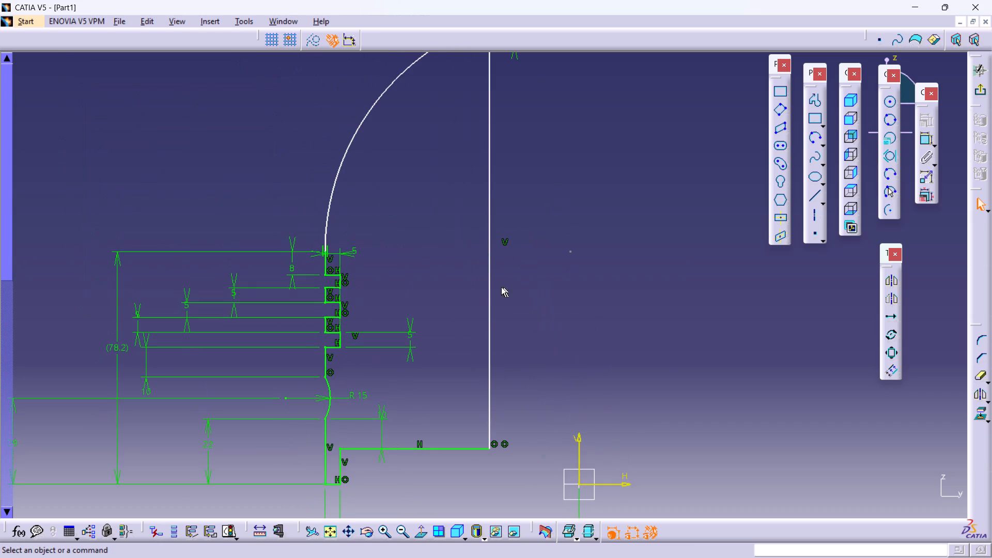
{"action": "left_click_drag", "start_coordinate": [488, 287], "coordinate": [436, 357]}
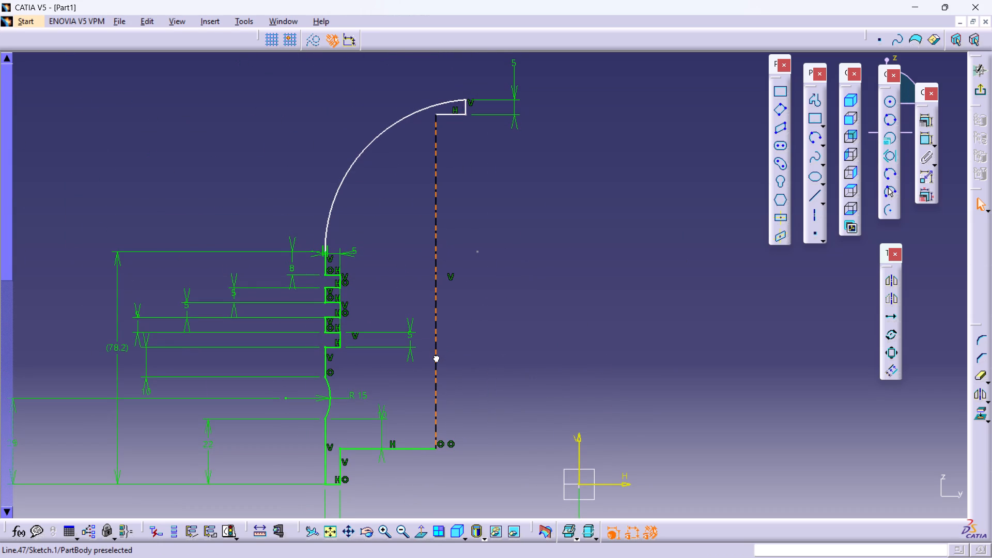
{"action": "left_click_drag", "start_coordinate": [436, 357], "coordinate": [457, 429]}
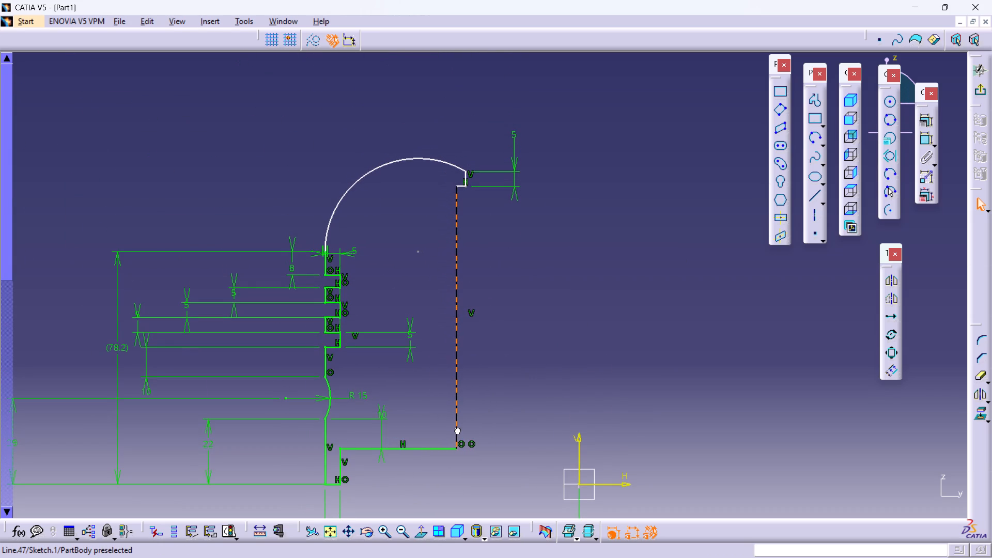
{"action": "left_click_drag", "start_coordinate": [457, 429], "coordinate": [422, 437]}
{"action": "double_click", "coordinate": [486, 349]}
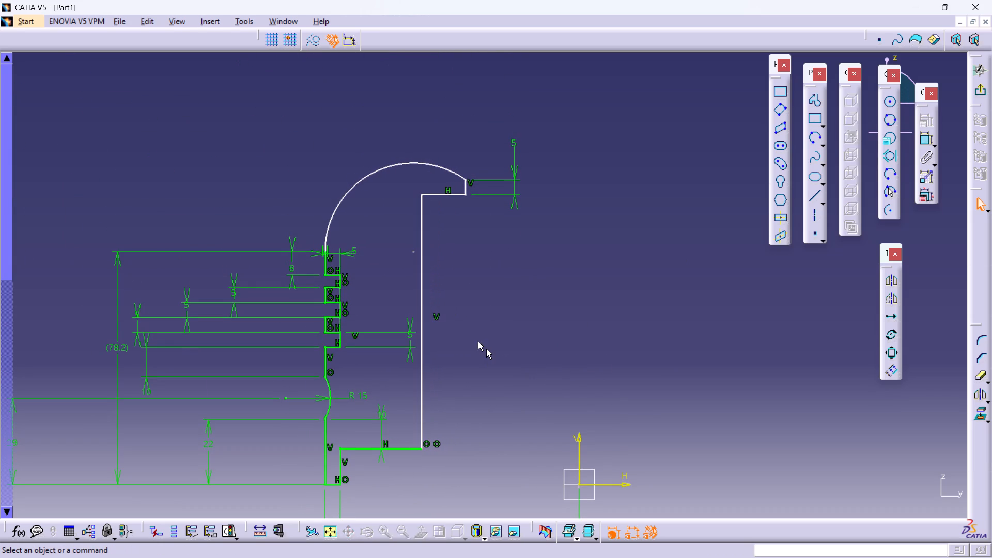
{"action": "double_click", "coordinate": [555, 319]}
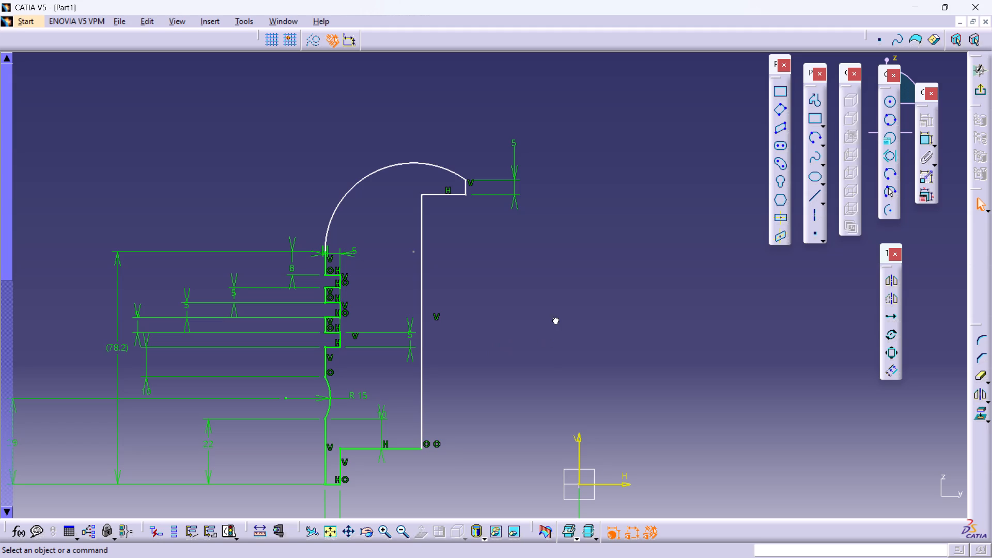
Apply a coincidence constraint between the short vertical crown step line and the sketch's vertical axis.
{"action": "left_click", "coordinate": [465, 185]}
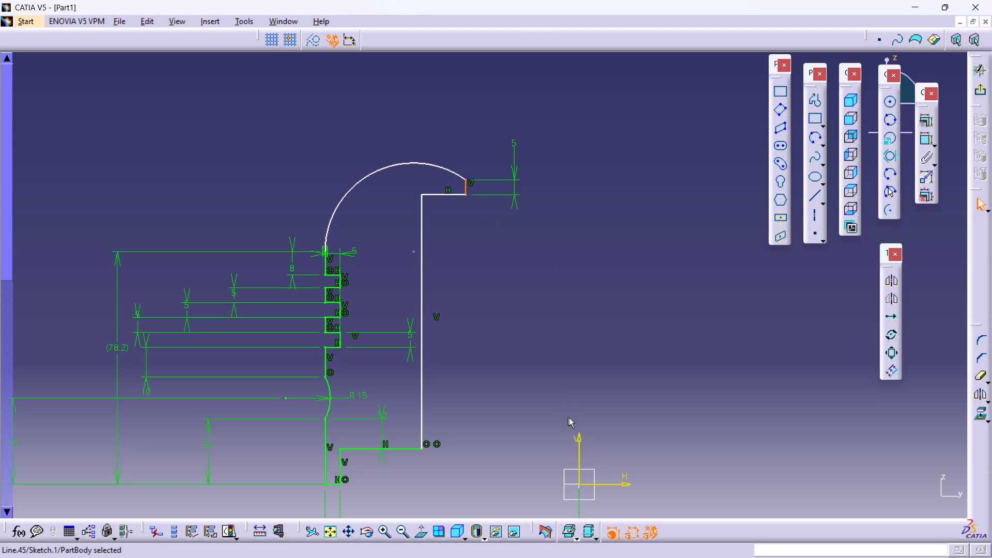
{"action": "left_click", "coordinate": [576, 442], "text": "shift"}
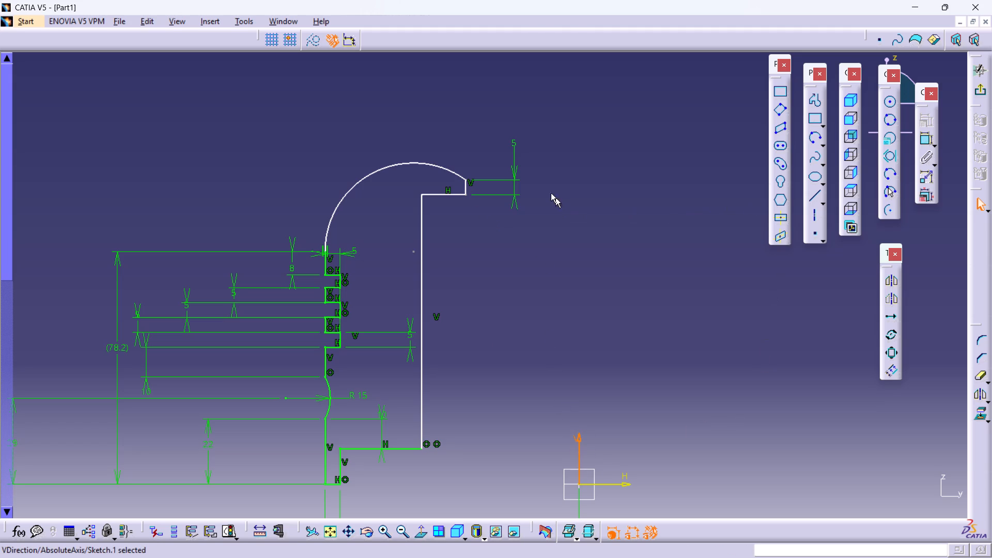
{"action": "left_click", "coordinate": [466, 190], "text": "ctrl"}
{"action": "left_click", "coordinate": [923, 123]}
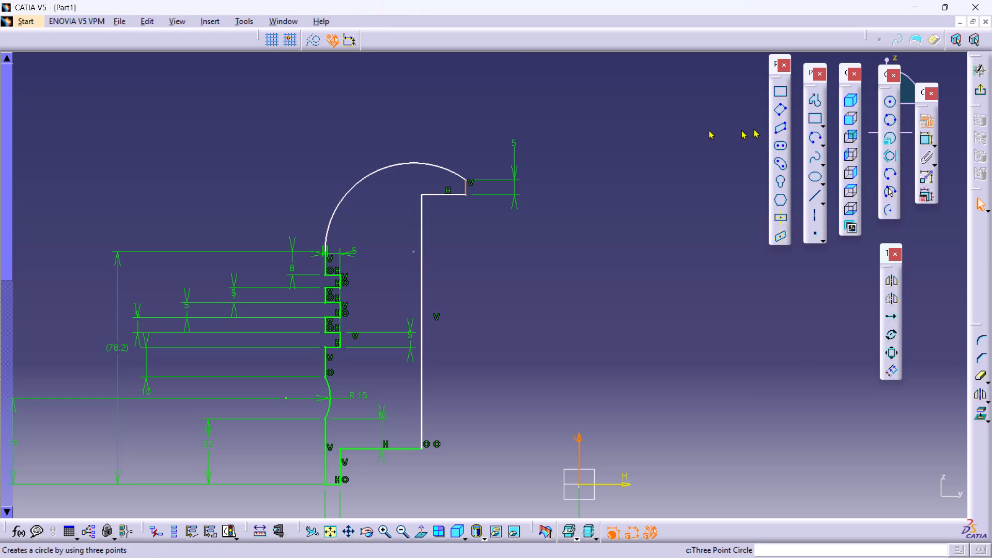
{"action": "left_click", "coordinate": [667, 104]}
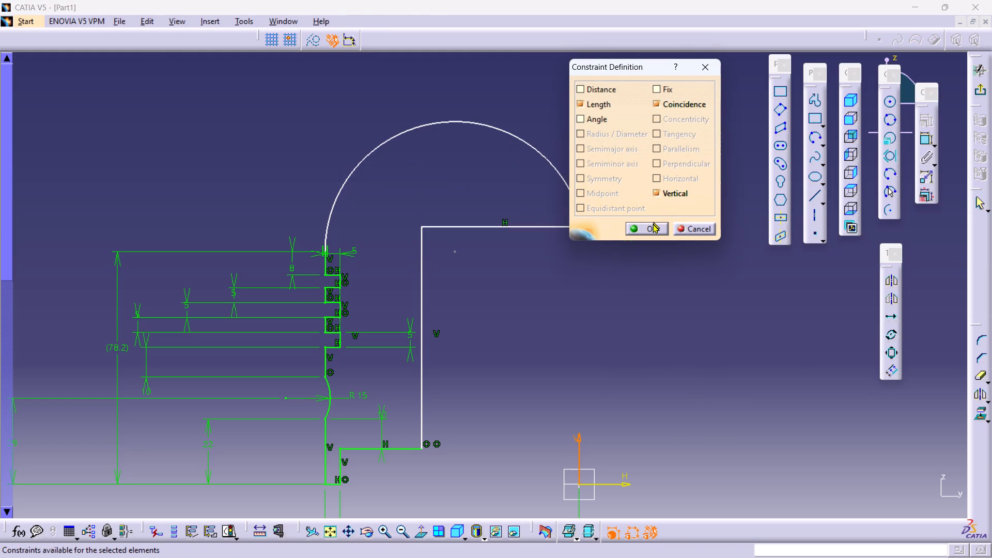
{"action": "left_click", "coordinate": [651, 224]}
{"action": "left_click", "coordinate": [660, 277]}
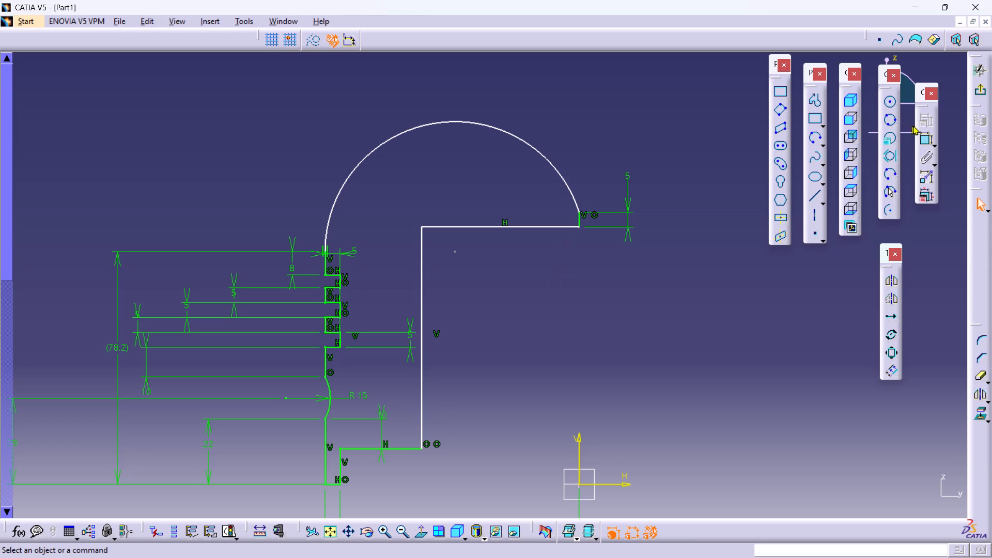
Dimension the crown arc's radius and set it to 40 mm.
{"action": "left_click", "coordinate": [923, 140]}
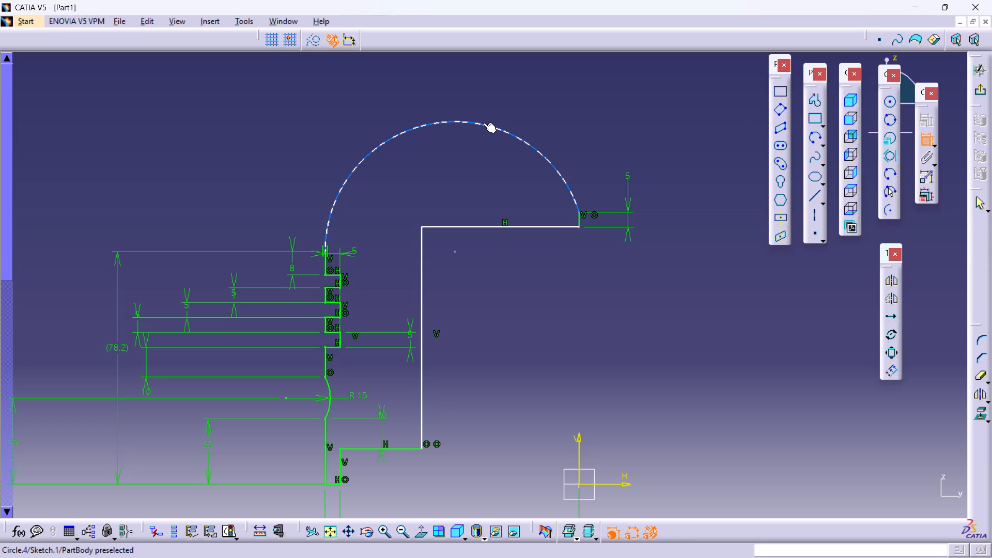
{"action": "left_click", "coordinate": [483, 123]}
{"action": "left_click", "coordinate": [433, 172]}
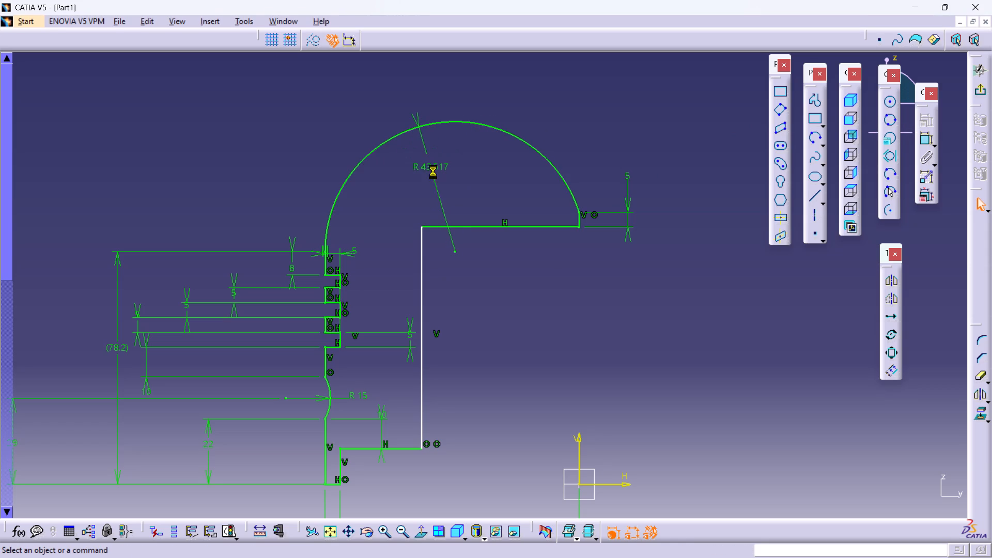
{"action": "double_click", "coordinate": [433, 171]}
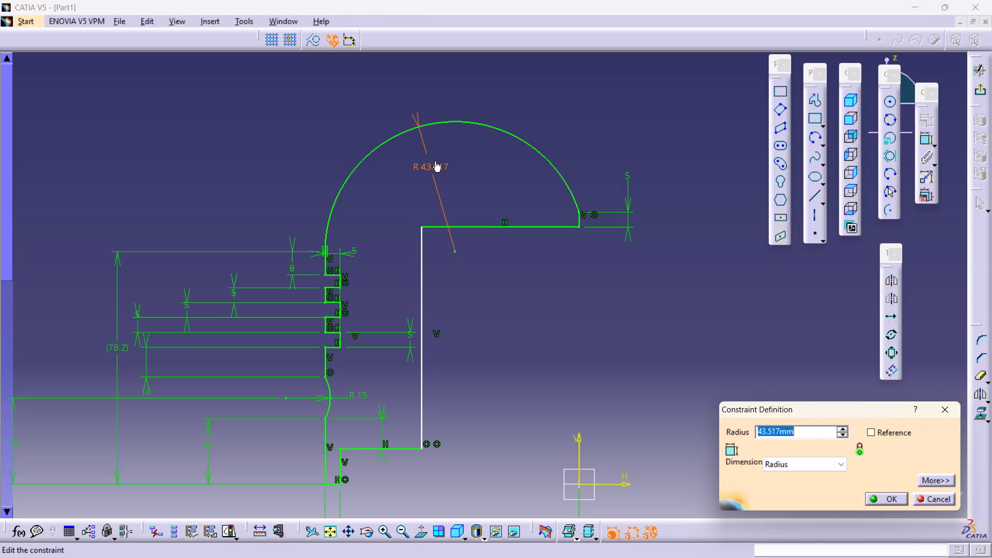
{"action": "type", "text": "40"}
{"action": "key", "text": "Return"}
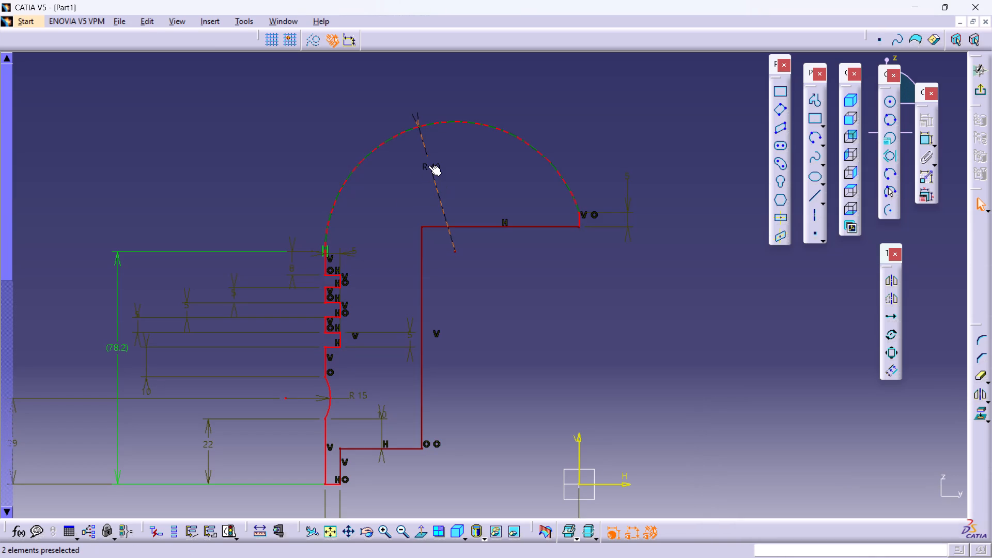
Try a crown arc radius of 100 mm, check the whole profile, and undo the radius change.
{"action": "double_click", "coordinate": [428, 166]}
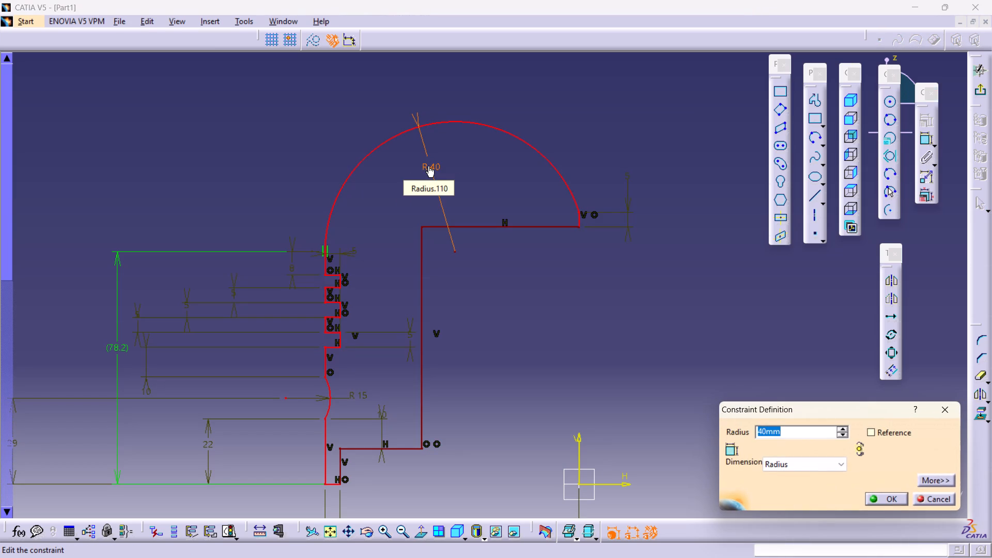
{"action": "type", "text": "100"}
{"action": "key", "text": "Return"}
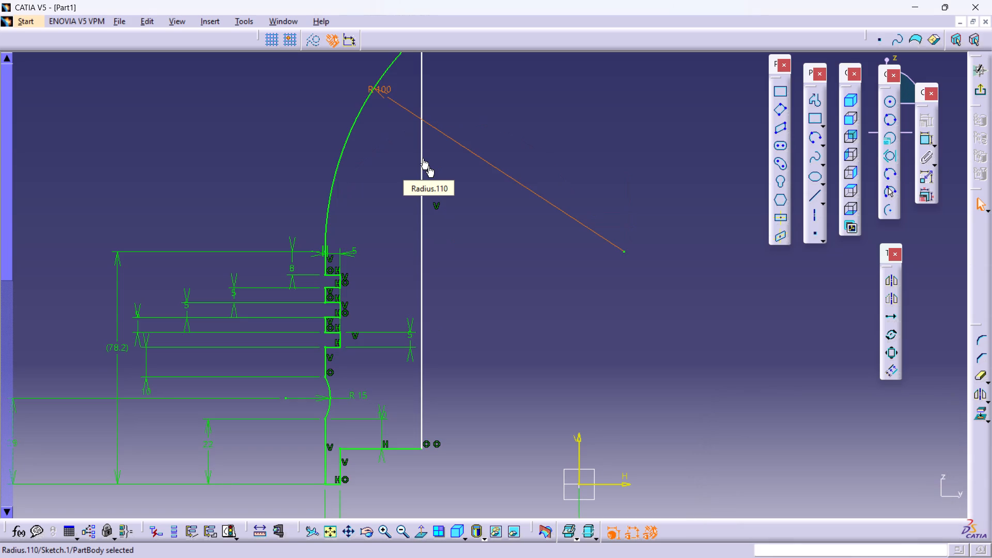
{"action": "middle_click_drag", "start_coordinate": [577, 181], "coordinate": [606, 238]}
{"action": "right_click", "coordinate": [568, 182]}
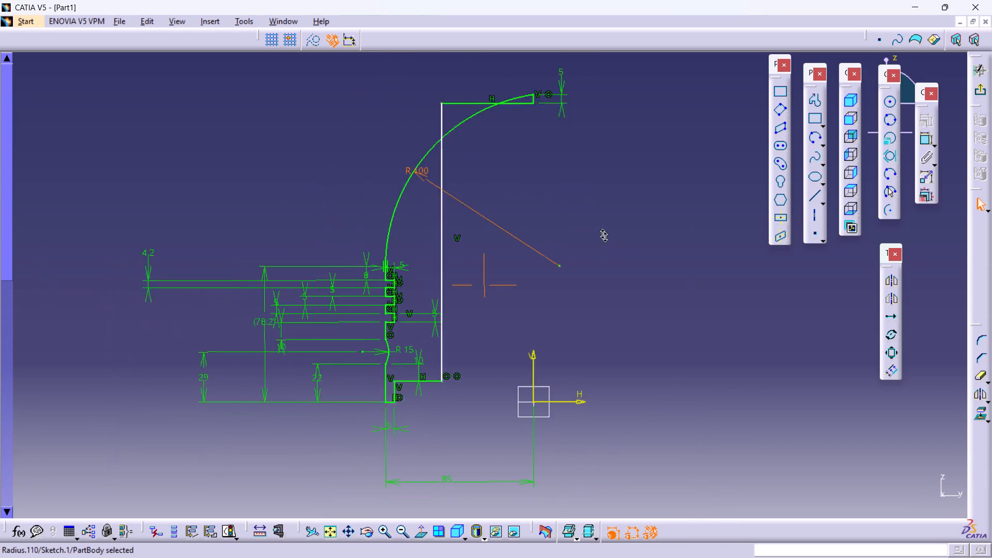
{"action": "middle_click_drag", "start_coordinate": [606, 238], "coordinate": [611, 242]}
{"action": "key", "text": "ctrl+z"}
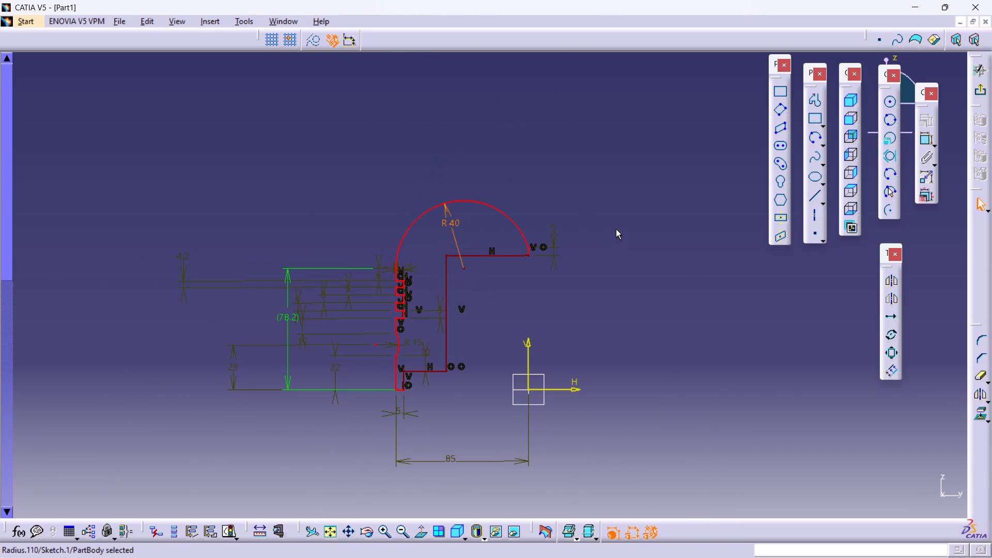
Undo the 40 mm crown arc radius change and delete the arc's radius dimension.
{"action": "key", "text": "ctrl+z"}
{"action": "key", "text": "ctrl+z"}
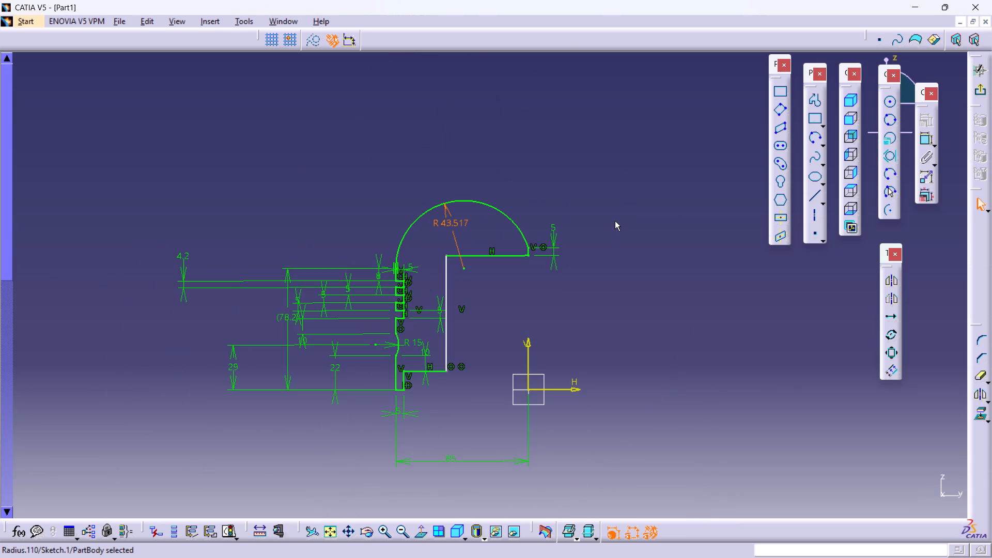
{"action": "left_click", "coordinate": [601, 189]}
{"action": "left_click_drag", "start_coordinate": [601, 189], "coordinate": [589, 183]}
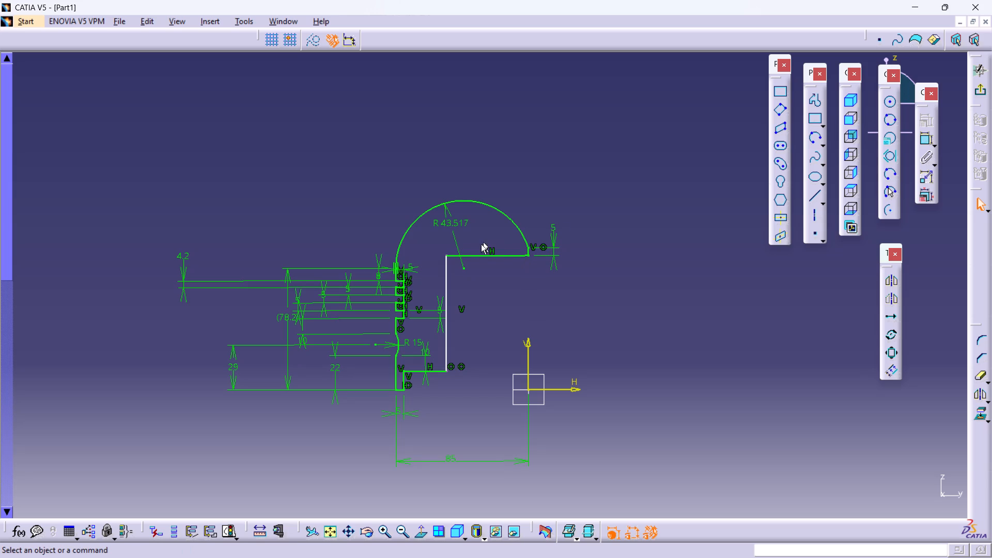
{"action": "left_click", "coordinate": [454, 220]}
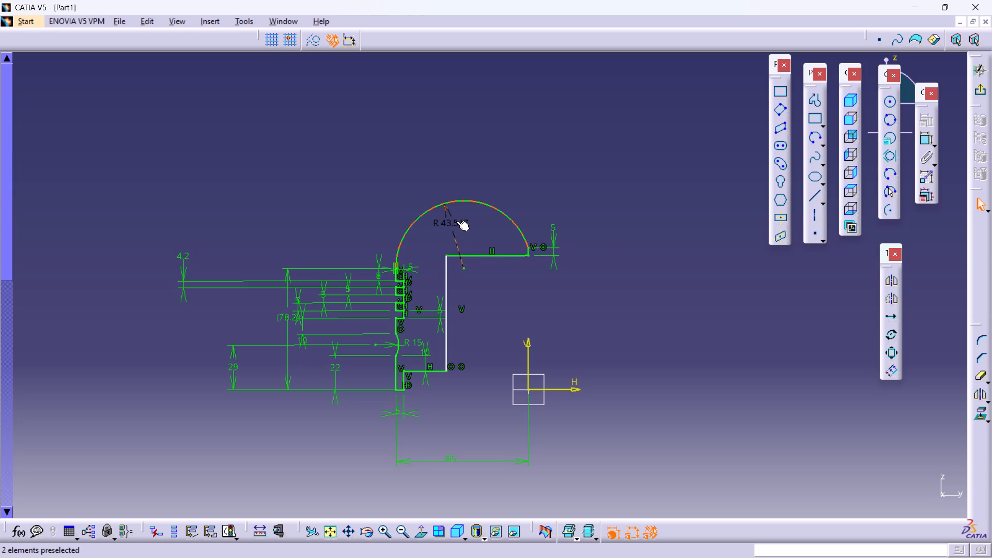
{"action": "key", "text": "Delete"}
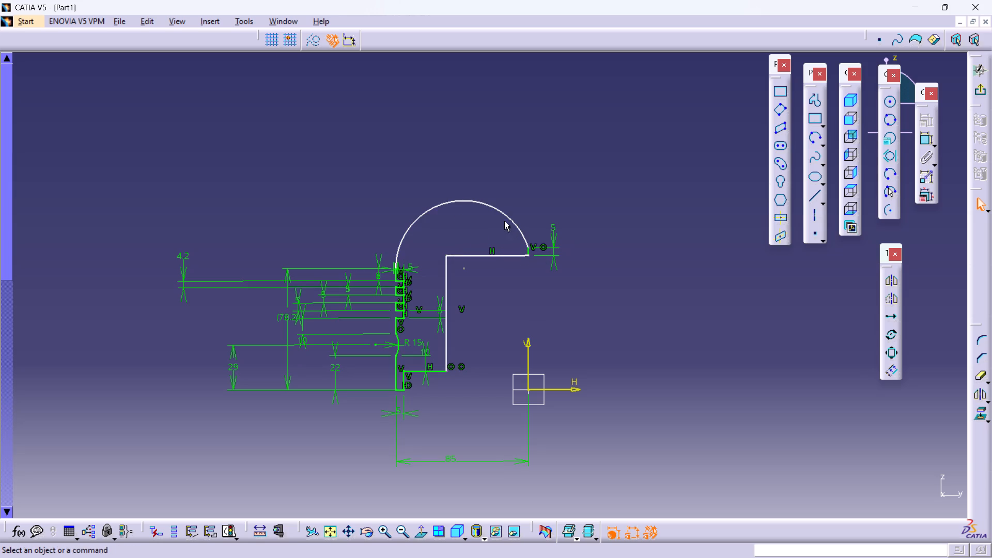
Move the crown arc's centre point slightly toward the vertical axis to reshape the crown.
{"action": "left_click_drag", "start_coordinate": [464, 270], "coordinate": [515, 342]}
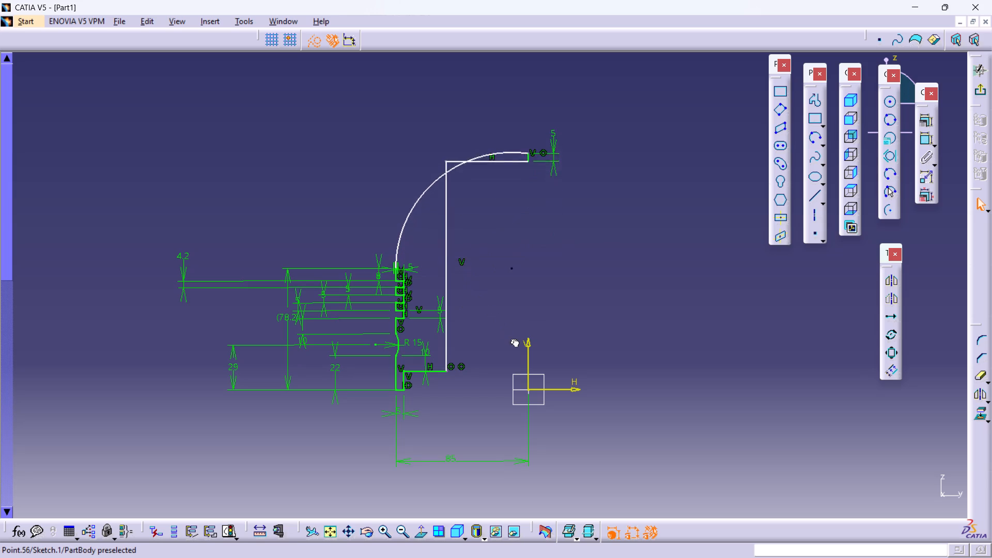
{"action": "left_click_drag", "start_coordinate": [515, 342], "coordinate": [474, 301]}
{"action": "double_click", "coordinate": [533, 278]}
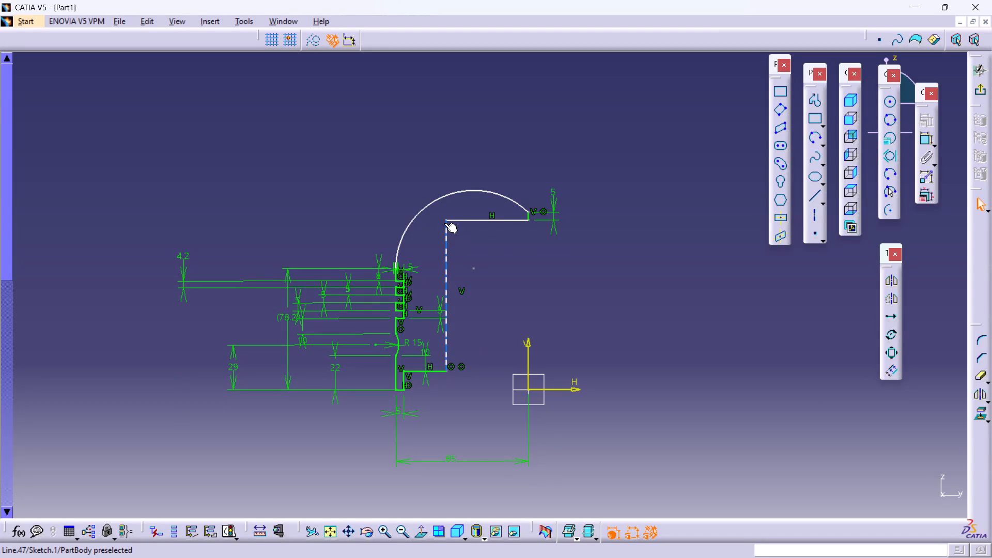
Move the upper corner of the long inner vertical line closer to the vertical axis, shortening the crown's underside line.
{"action": "left_click_drag", "start_coordinate": [444, 219], "coordinate": [490, 250]}
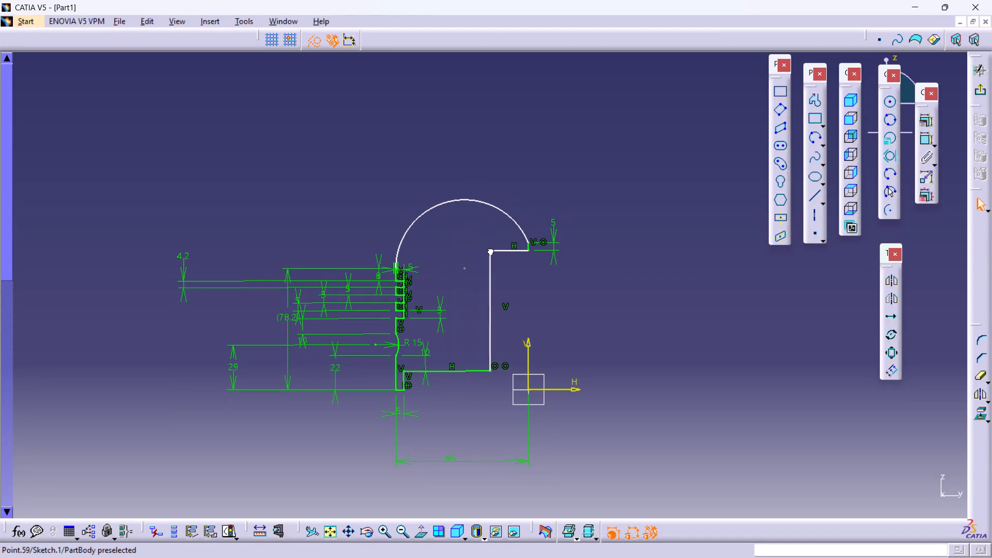
{"action": "left_click_drag", "start_coordinate": [490, 250], "coordinate": [483, 247]}
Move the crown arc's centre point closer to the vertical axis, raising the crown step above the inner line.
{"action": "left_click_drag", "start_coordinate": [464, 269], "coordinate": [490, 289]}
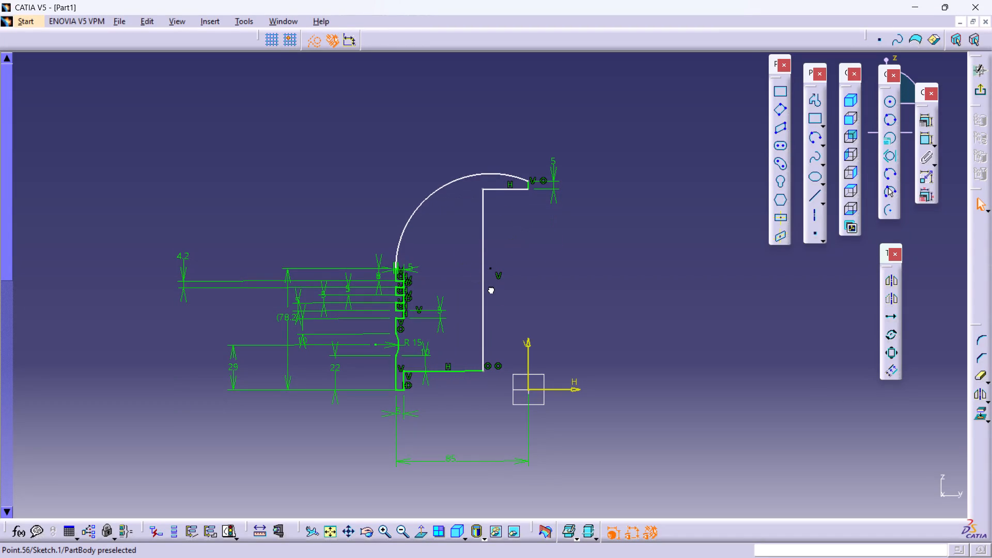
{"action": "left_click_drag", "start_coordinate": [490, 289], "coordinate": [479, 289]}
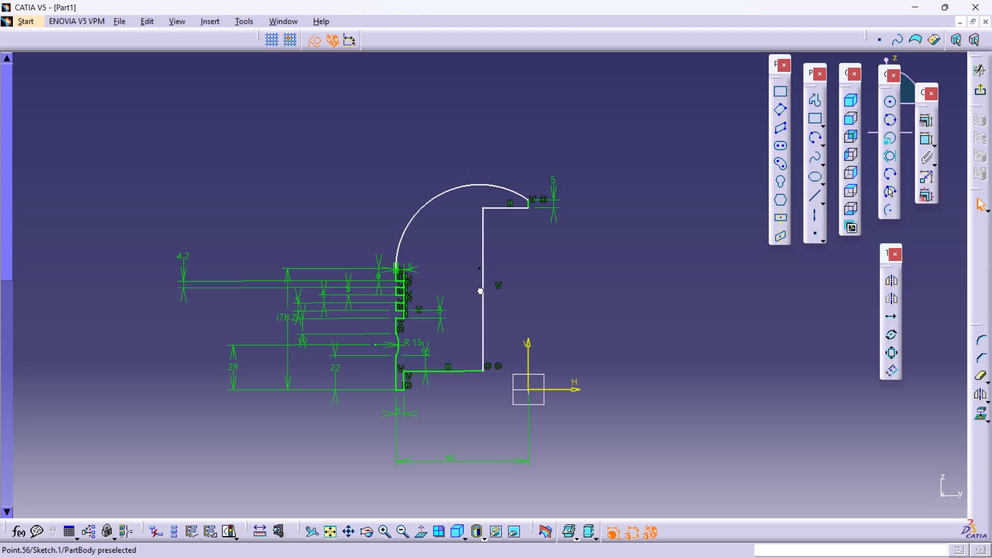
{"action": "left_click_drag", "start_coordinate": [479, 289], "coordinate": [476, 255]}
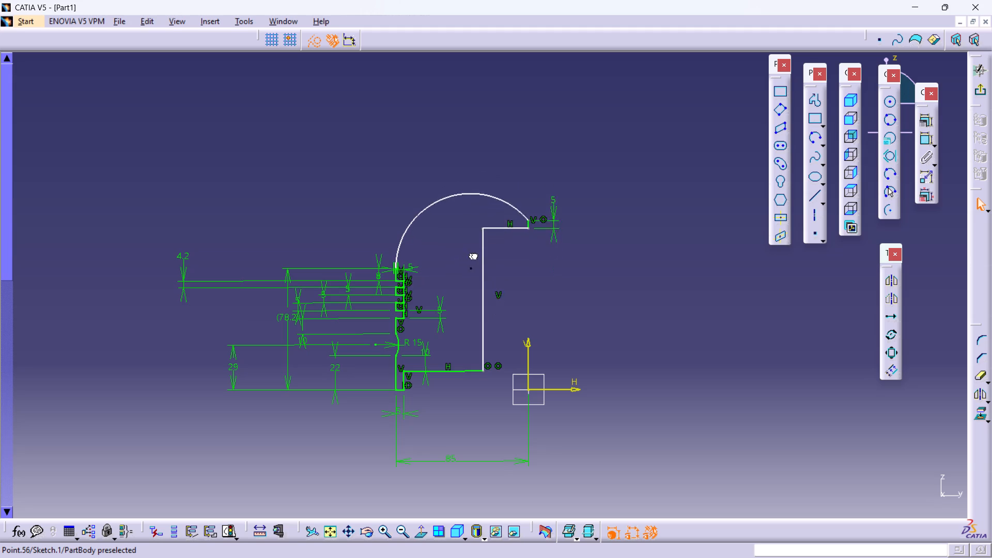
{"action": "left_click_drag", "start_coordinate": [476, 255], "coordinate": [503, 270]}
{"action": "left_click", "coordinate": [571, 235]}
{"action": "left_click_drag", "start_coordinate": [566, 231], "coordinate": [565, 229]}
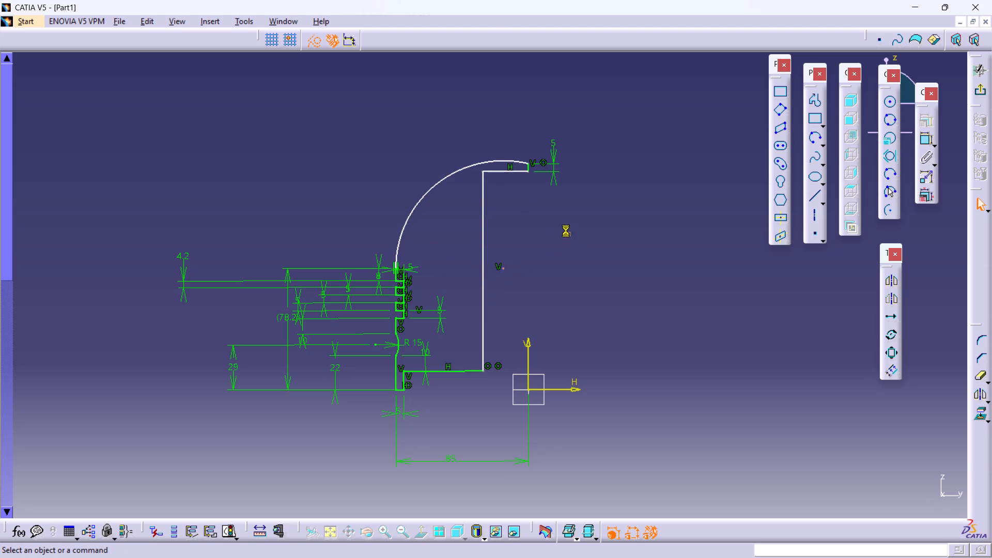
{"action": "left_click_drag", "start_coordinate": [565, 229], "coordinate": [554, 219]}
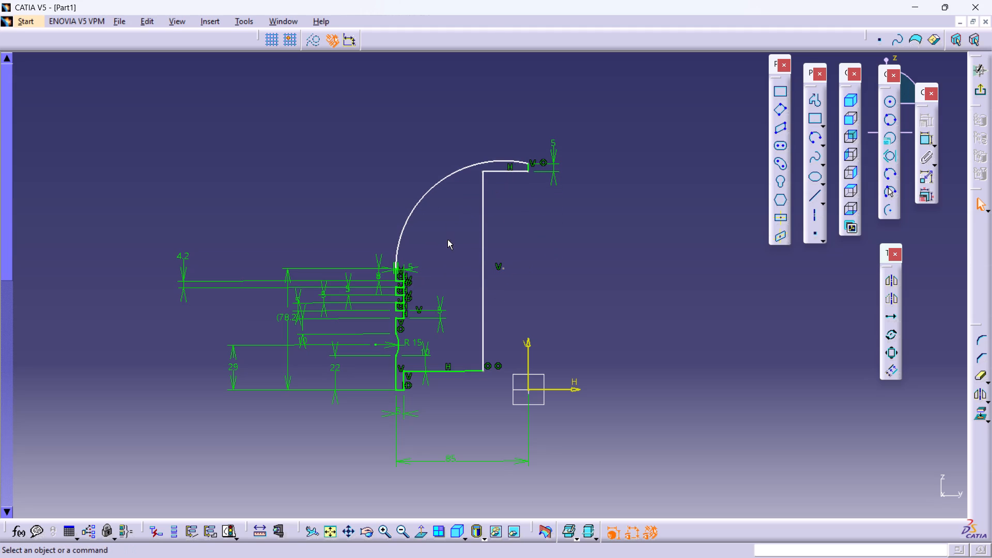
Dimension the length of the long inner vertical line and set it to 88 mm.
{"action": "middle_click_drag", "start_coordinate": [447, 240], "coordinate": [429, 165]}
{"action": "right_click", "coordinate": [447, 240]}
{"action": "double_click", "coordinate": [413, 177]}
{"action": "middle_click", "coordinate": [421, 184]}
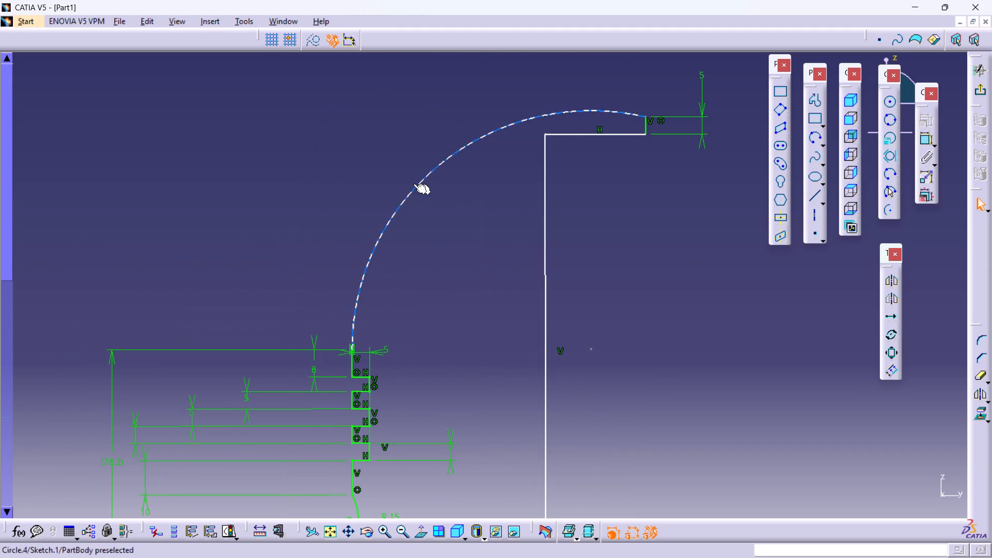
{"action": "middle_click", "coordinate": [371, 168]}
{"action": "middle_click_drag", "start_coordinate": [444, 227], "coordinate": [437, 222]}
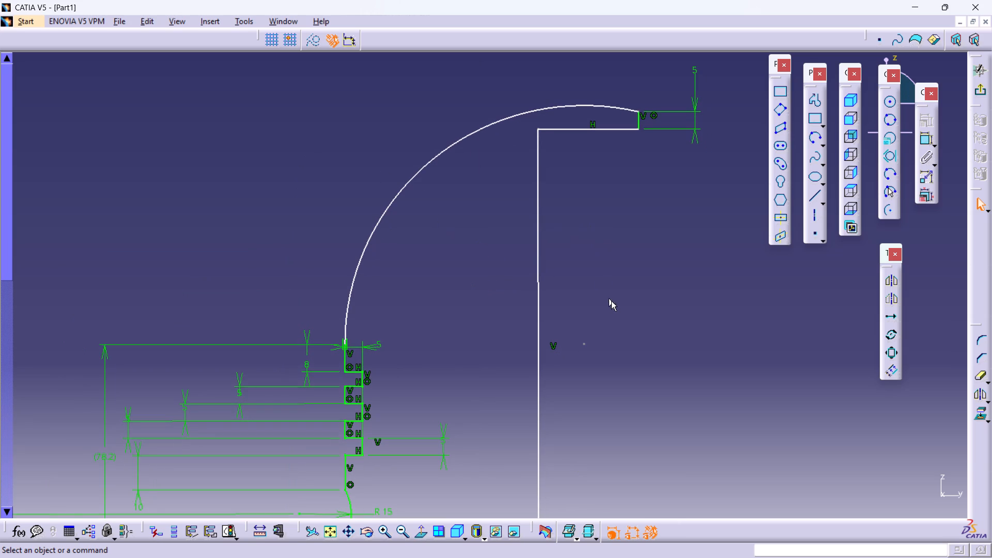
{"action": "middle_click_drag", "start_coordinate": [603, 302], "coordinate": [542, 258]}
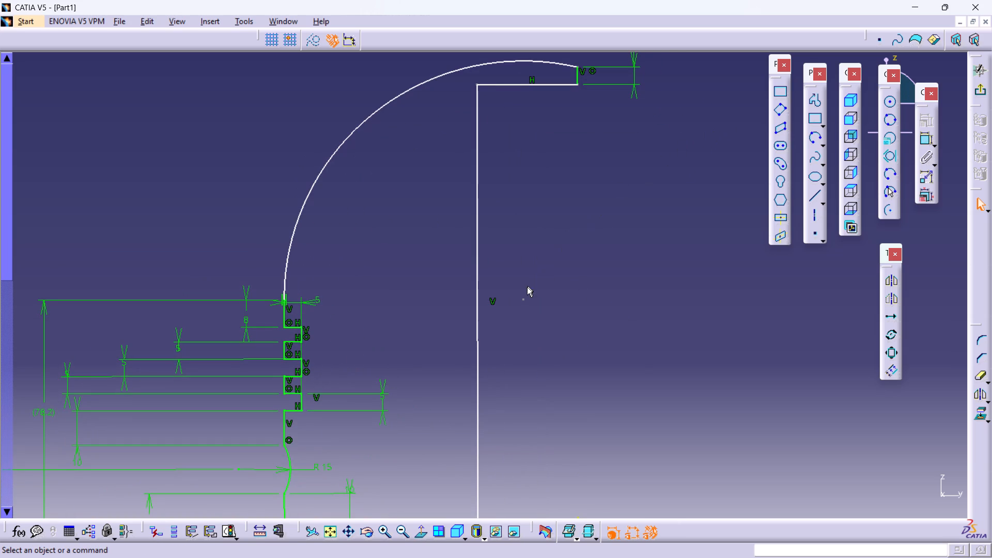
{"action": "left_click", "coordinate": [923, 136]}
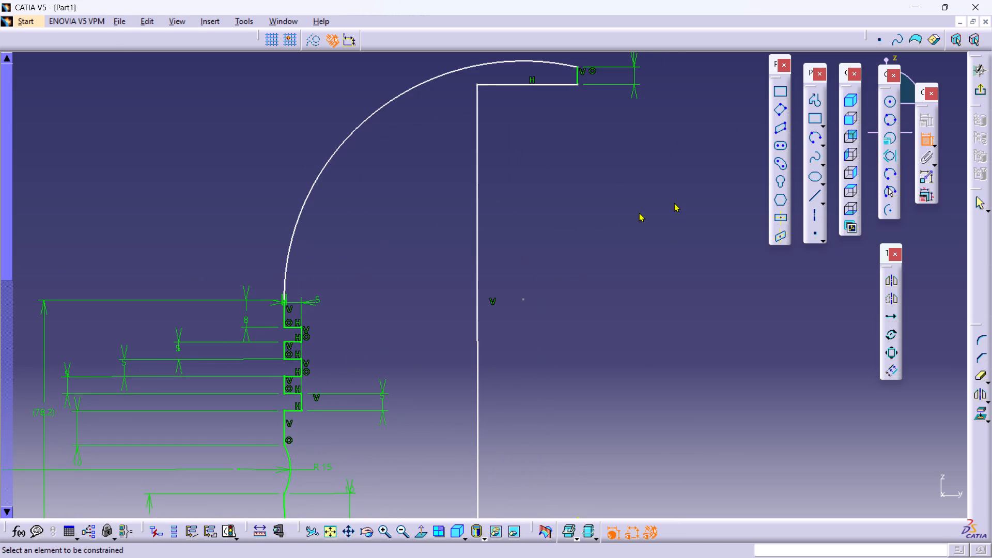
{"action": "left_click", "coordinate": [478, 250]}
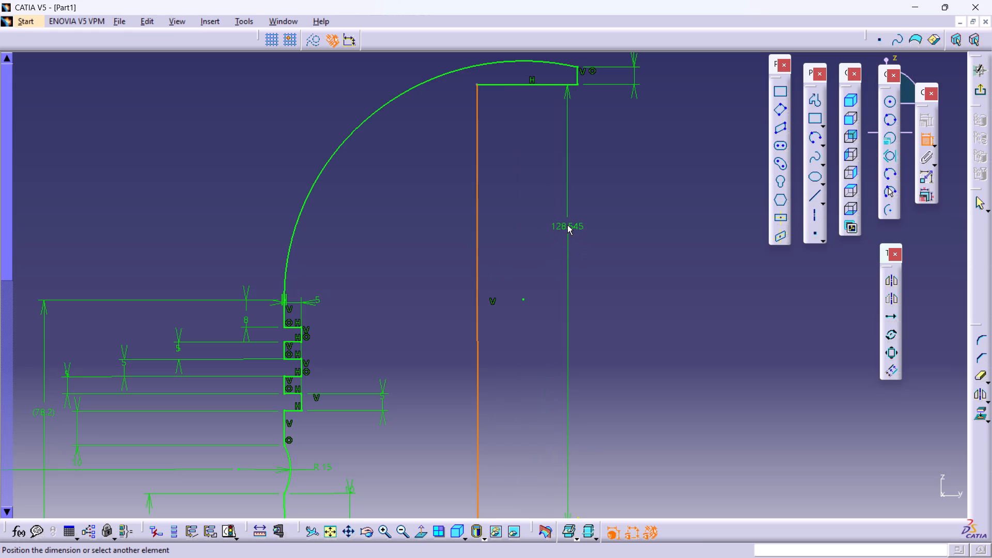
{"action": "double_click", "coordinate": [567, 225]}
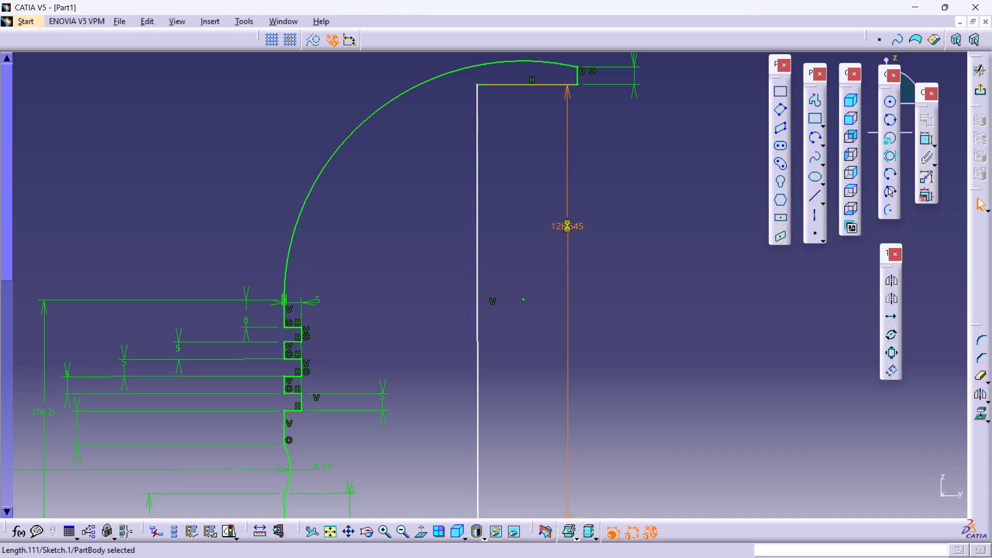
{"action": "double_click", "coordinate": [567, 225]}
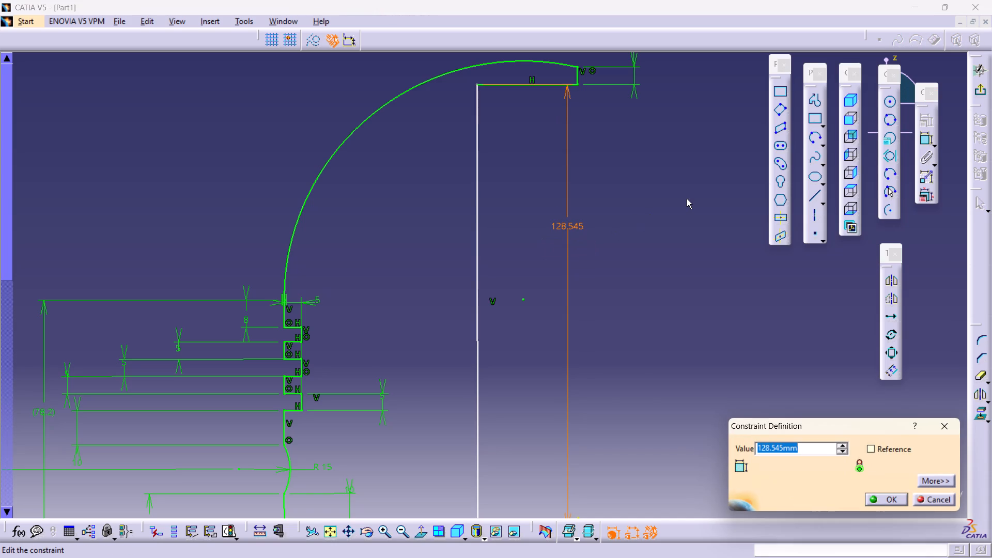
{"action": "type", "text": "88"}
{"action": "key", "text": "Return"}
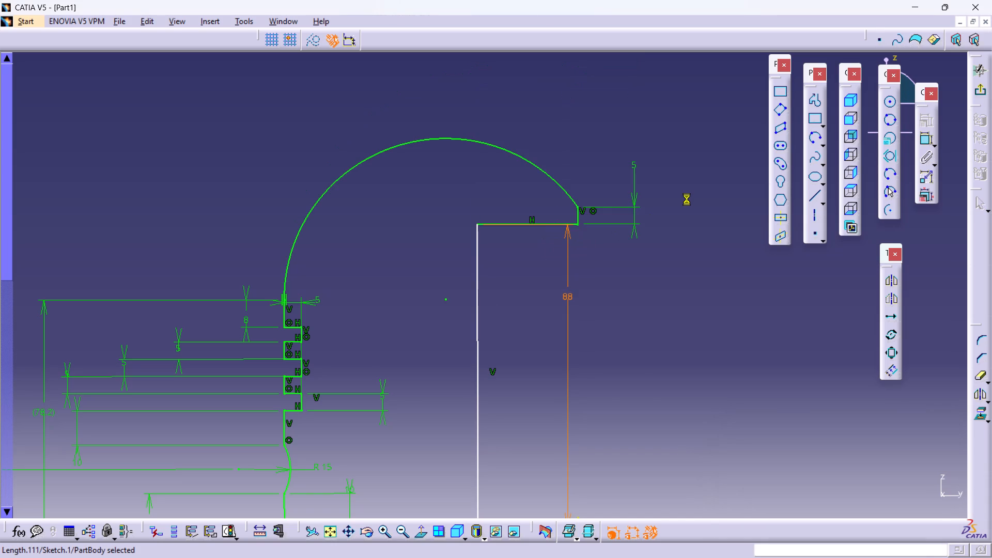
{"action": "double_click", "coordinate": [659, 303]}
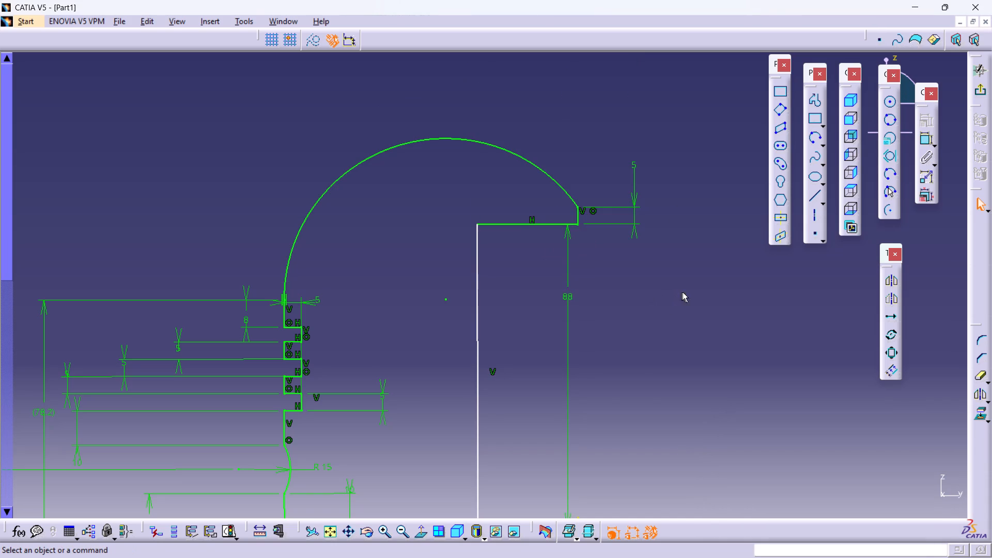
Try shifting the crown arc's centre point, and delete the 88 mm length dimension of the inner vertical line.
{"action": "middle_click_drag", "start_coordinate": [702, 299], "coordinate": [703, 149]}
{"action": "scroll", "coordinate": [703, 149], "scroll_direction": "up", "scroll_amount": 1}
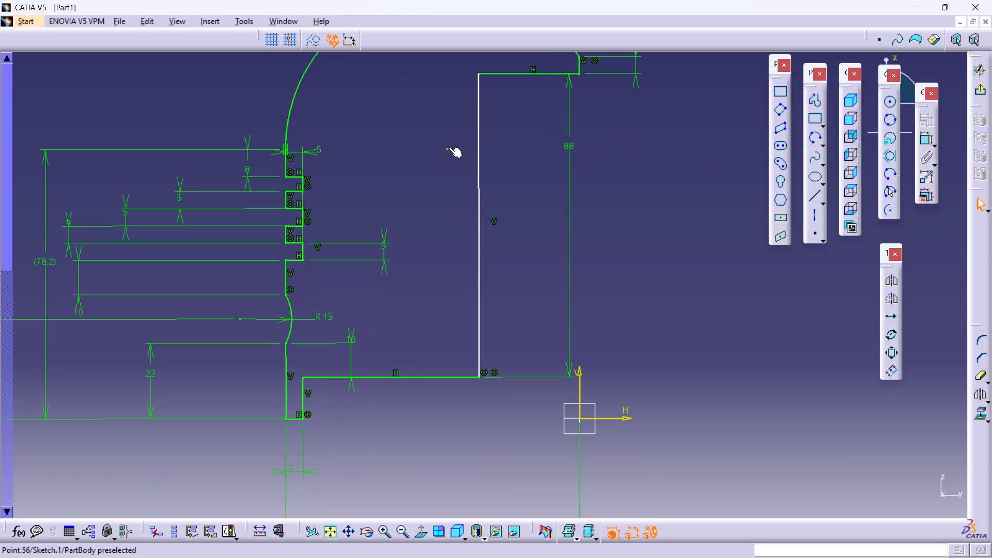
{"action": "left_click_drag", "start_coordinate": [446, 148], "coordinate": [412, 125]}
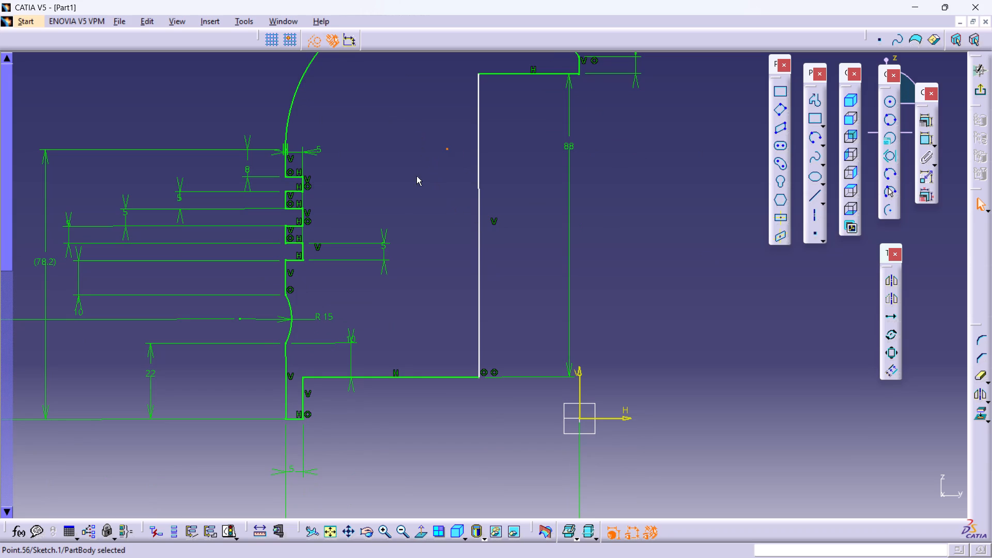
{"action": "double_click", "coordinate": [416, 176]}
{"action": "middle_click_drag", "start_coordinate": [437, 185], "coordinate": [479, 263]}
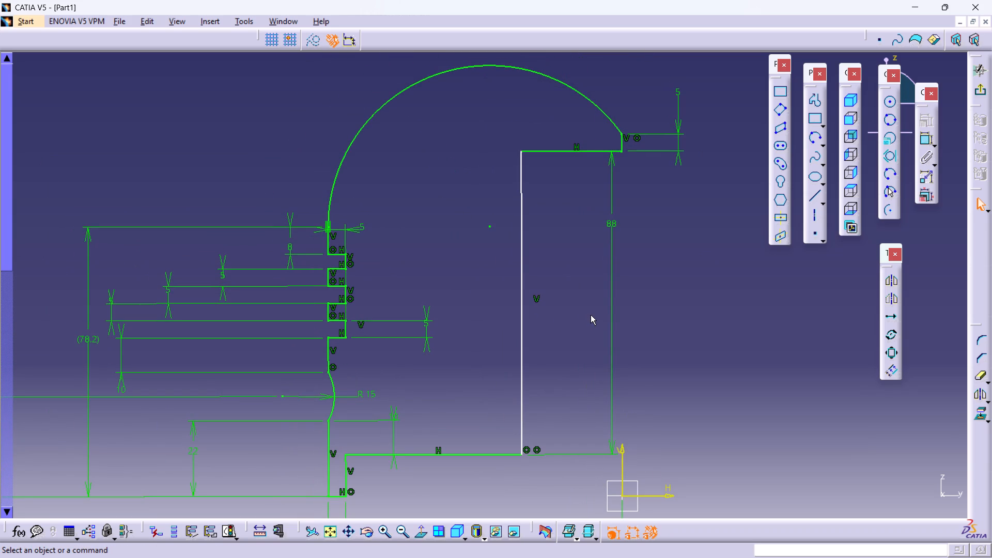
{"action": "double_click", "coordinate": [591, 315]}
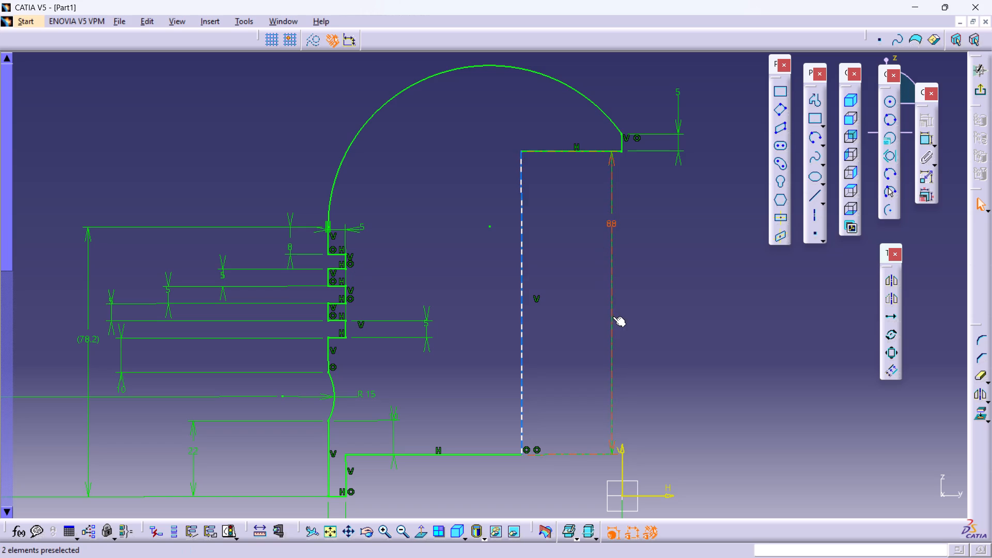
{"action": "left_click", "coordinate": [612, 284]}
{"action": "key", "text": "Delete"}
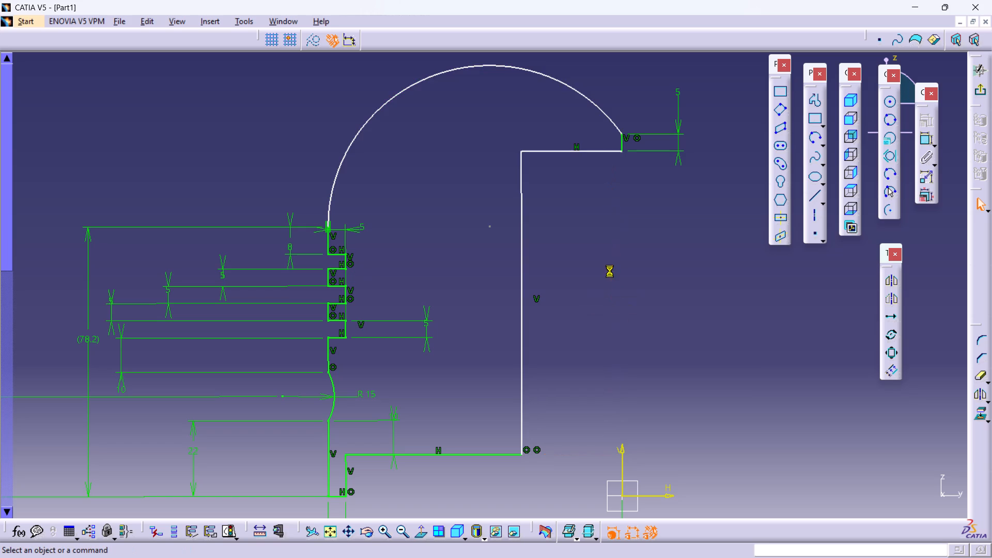
Dimension the crown's horizontal underside line from the sketch's horizontal axis and set the distance to 88 mm.
{"action": "middle_click_drag", "start_coordinate": [604, 345], "coordinate": [585, 225]}
{"action": "double_click", "coordinate": [590, 233]}
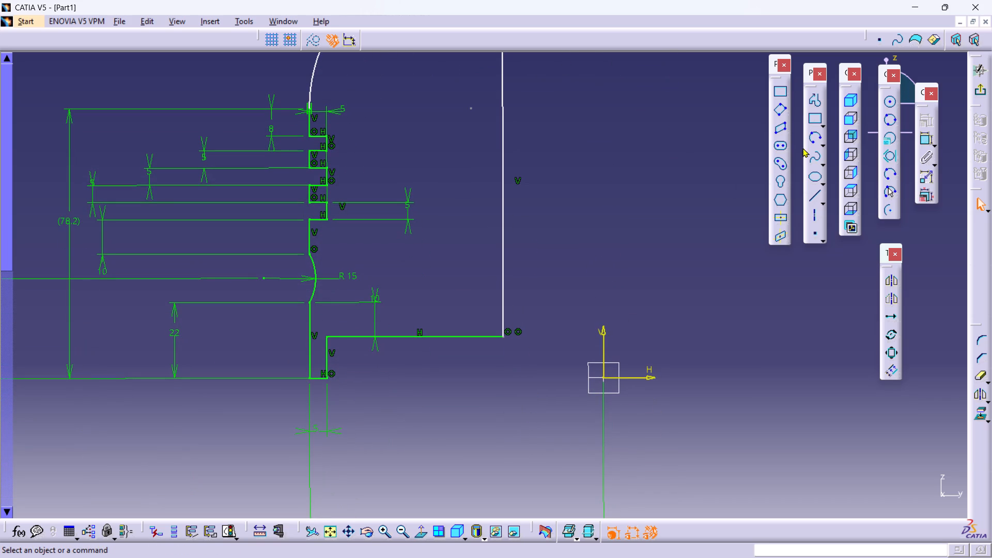
{"action": "left_click", "coordinate": [922, 138]}
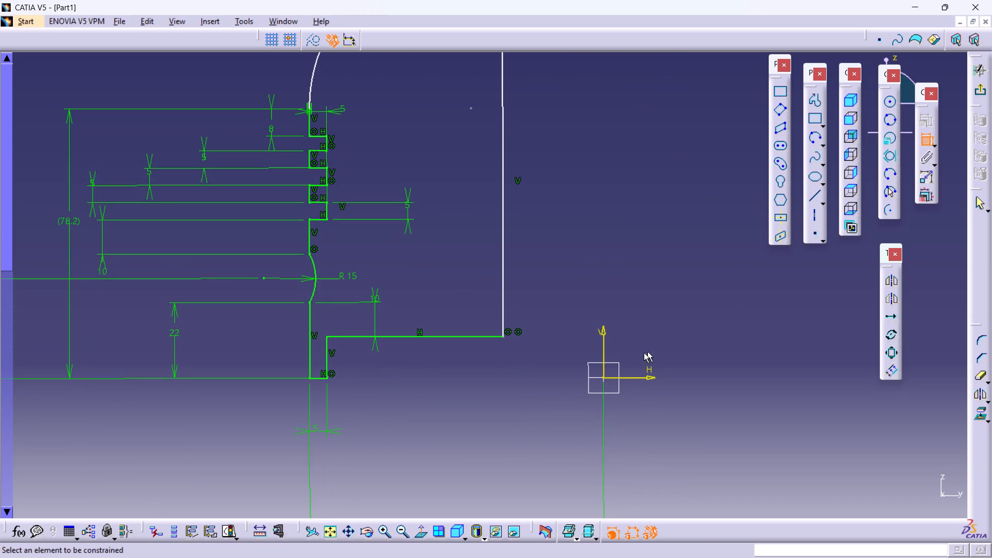
{"action": "left_click", "coordinate": [648, 377]}
{"action": "middle_click_drag", "start_coordinate": [626, 183], "coordinate": [643, 355]}
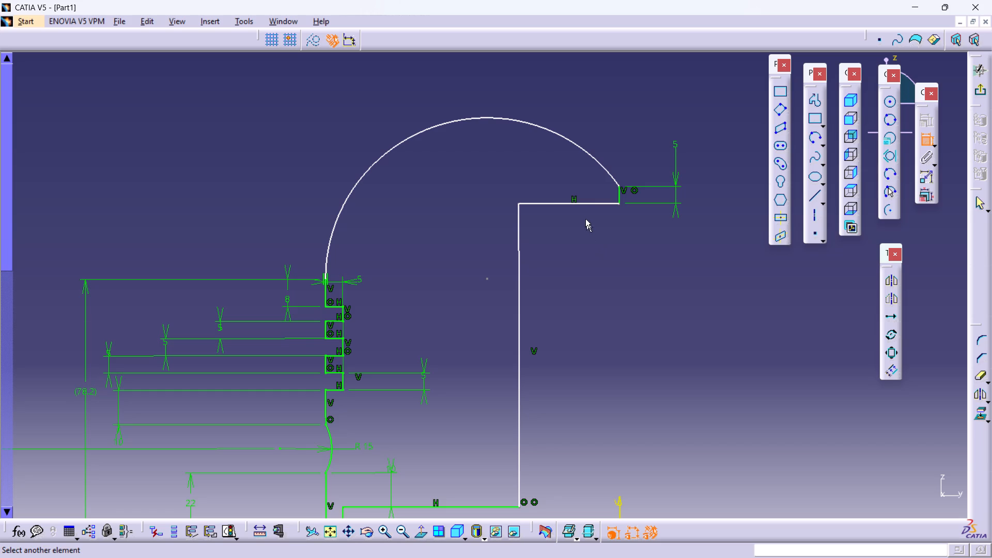
{"action": "left_click", "coordinate": [585, 205]}
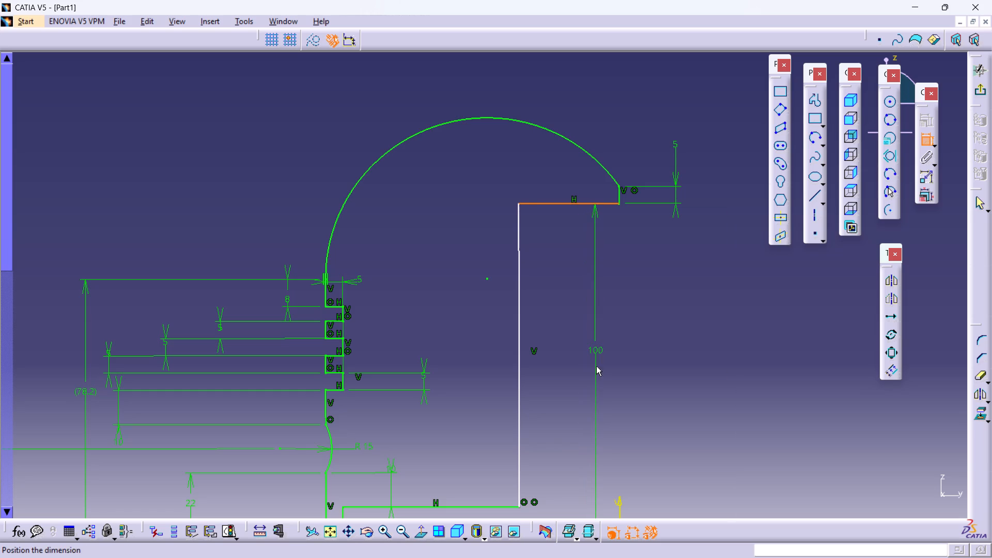
{"action": "left_click", "coordinate": [596, 366]}
{"action": "double_click", "coordinate": [596, 348]}
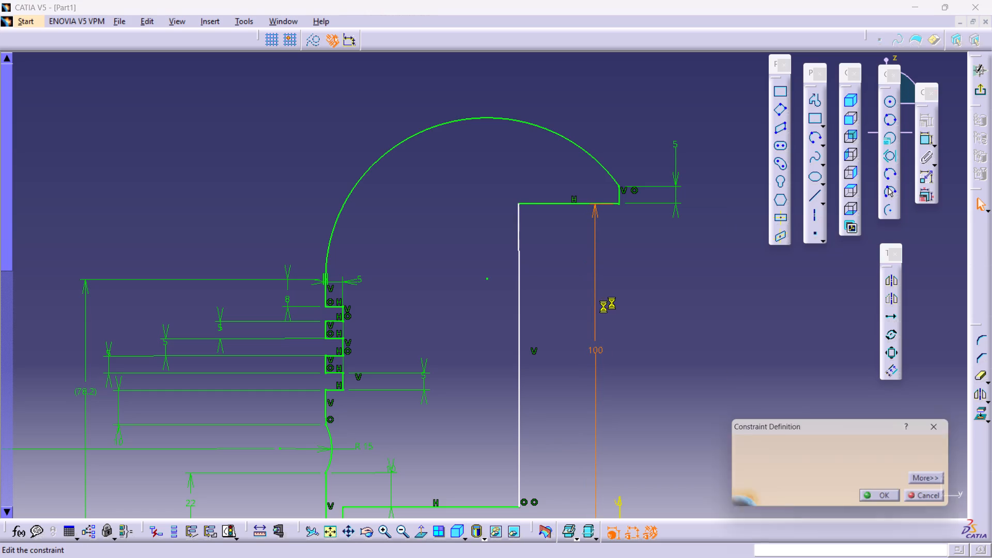
{"action": "type", "text": "88"}
{"action": "key", "text": "Return"}
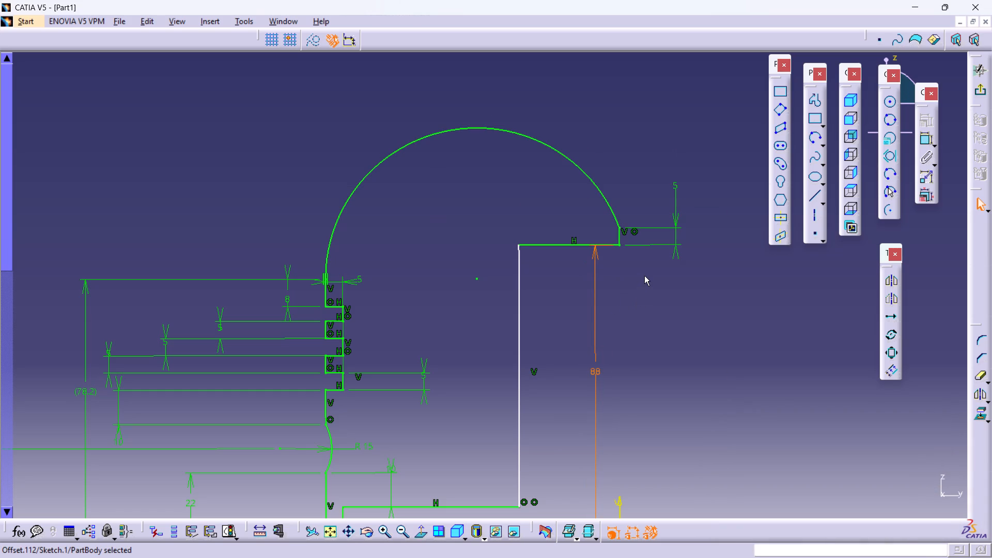
{"action": "double_click", "coordinate": [667, 298]}
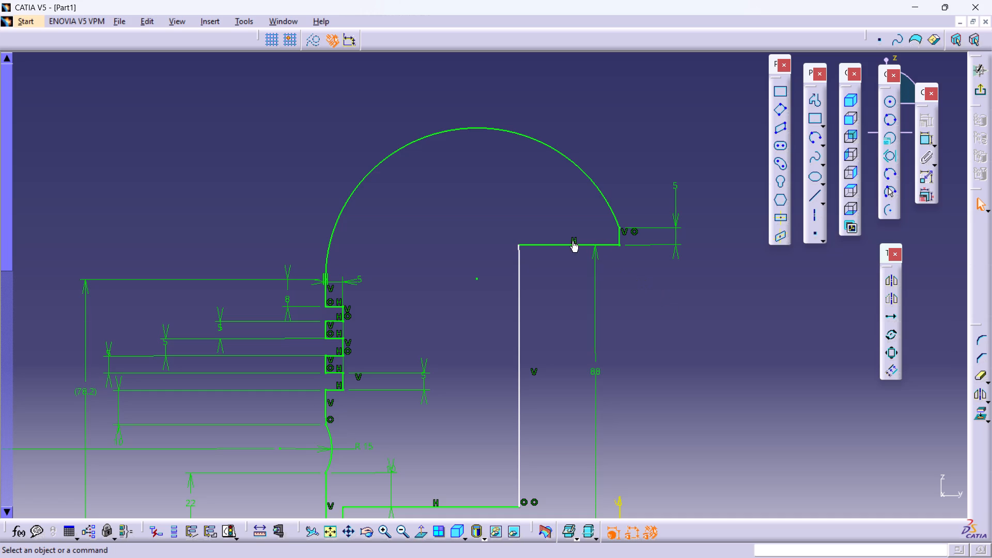
{"action": "double_click", "coordinate": [670, 309]}
{"action": "middle_click_drag", "start_coordinate": [655, 348], "coordinate": [606, 236]}
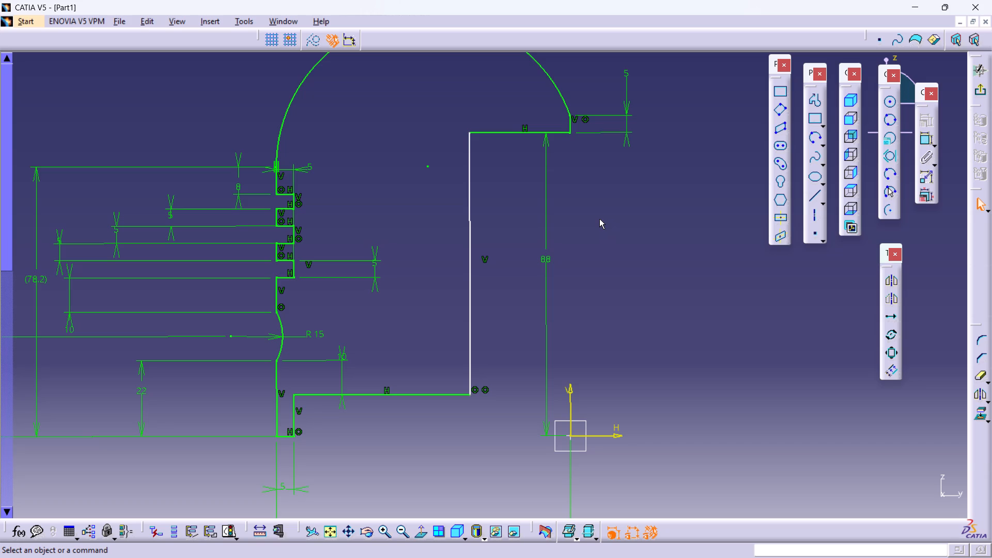
{"action": "double_click", "coordinate": [608, 269]}
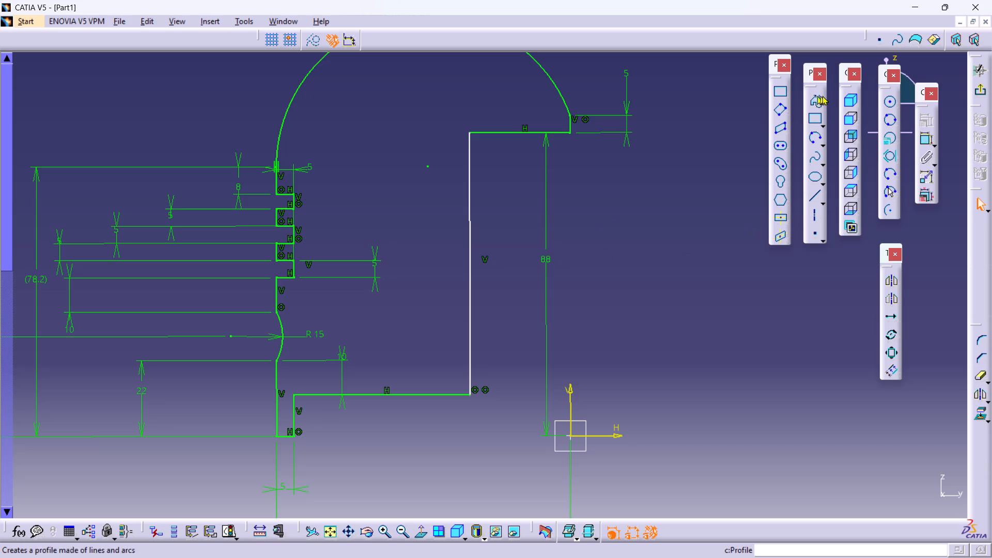
Dimension the long inner vertical wall from the sketch's vertical axis and set the distance to 15 mm.
{"action": "left_click", "coordinate": [924, 135]}
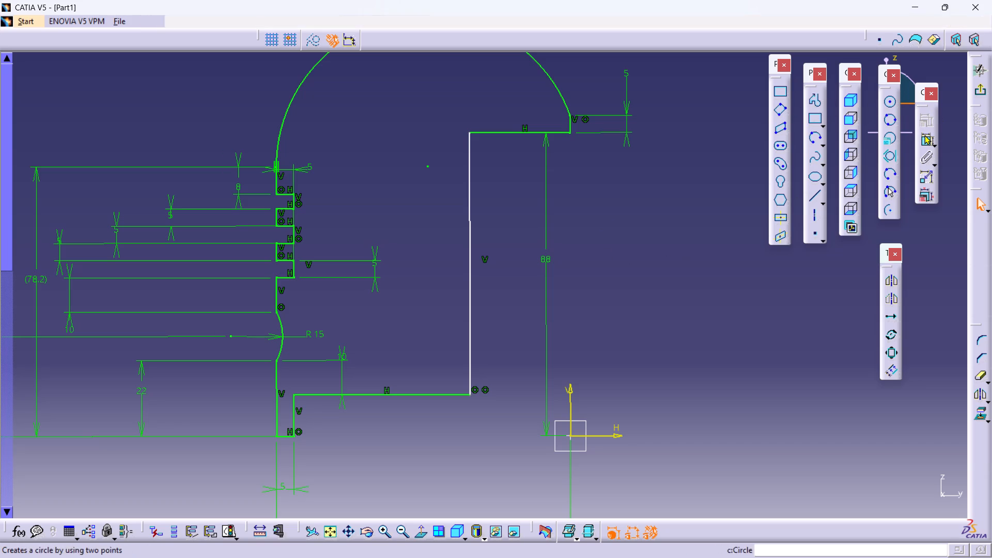
{"action": "left_click", "coordinate": [469, 223]}
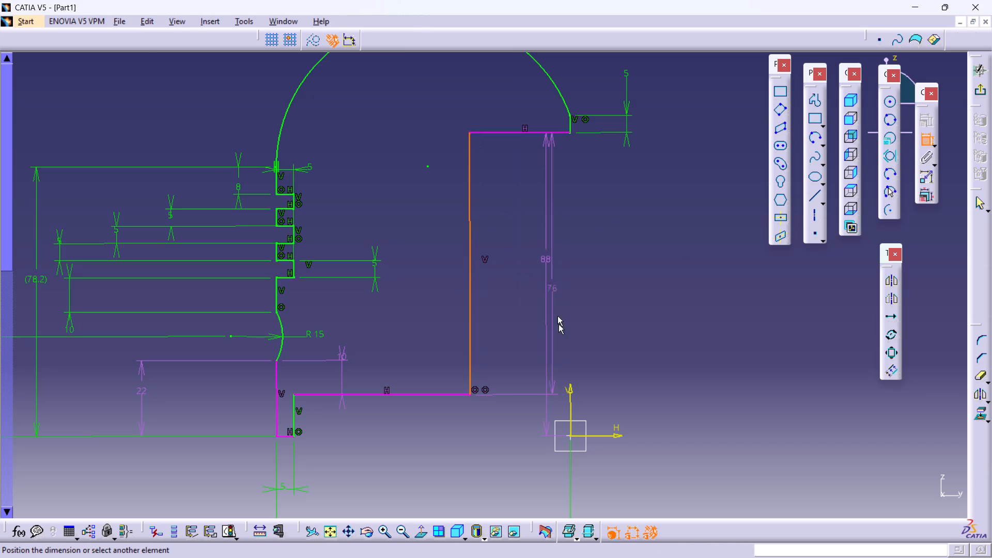
{"action": "left_click", "coordinate": [569, 391]}
{"action": "left_click", "coordinate": [514, 353]}
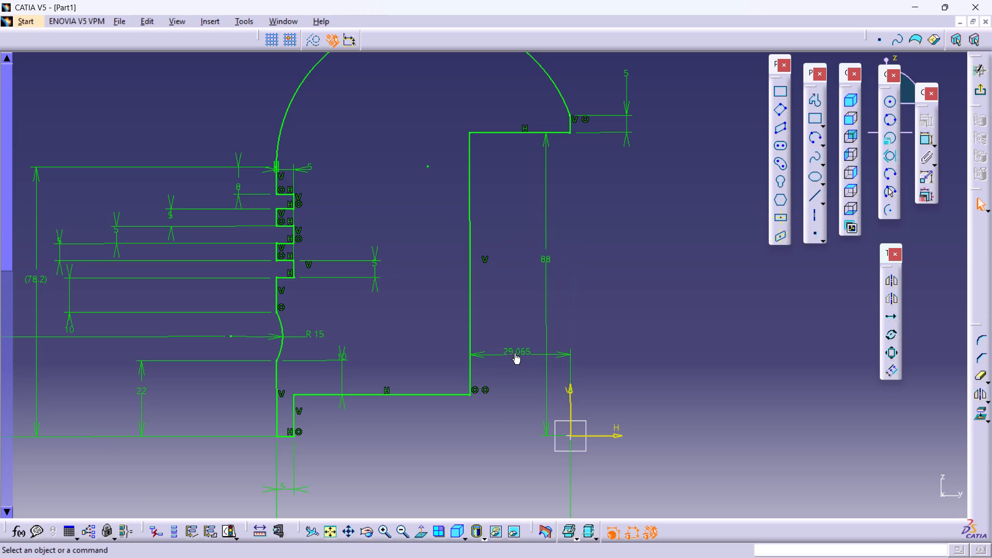
{"action": "double_click", "coordinate": [516, 353]}
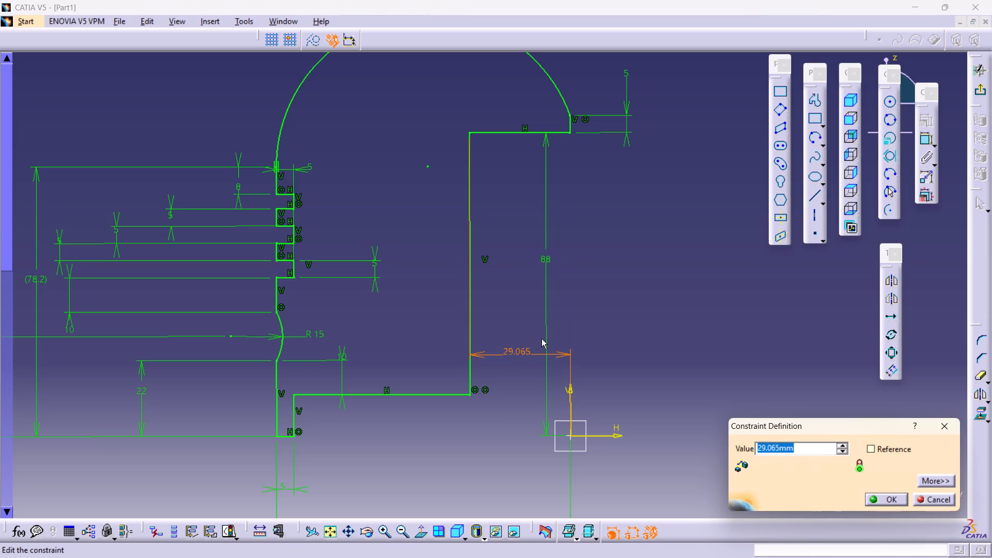
{"action": "type", "text": "15"}
{"action": "key", "text": "Return"}
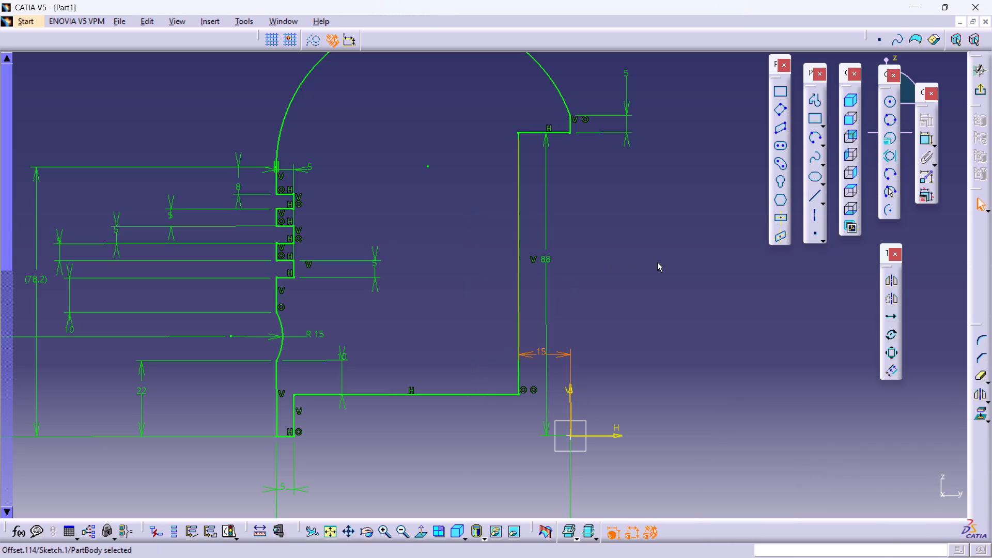
{"action": "double_click", "coordinate": [657, 262]}
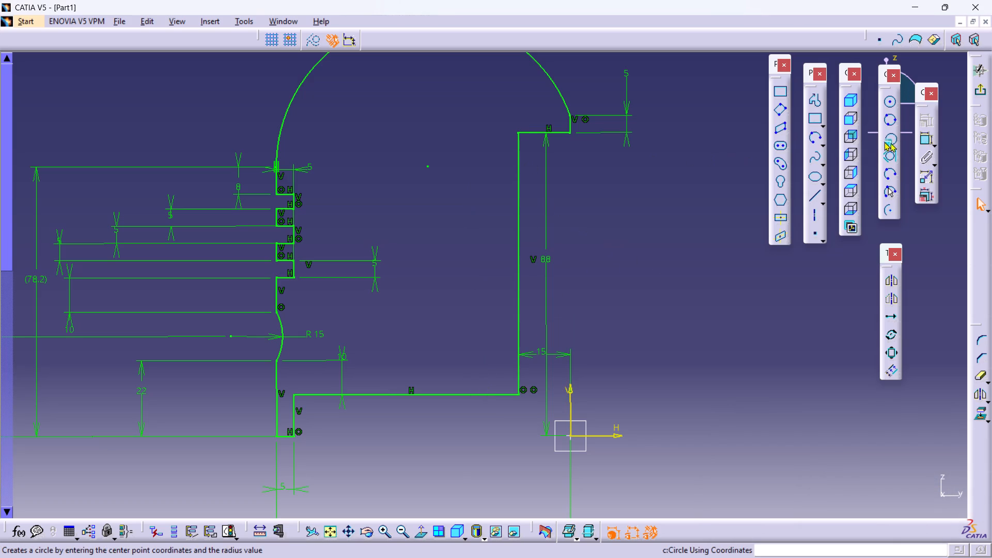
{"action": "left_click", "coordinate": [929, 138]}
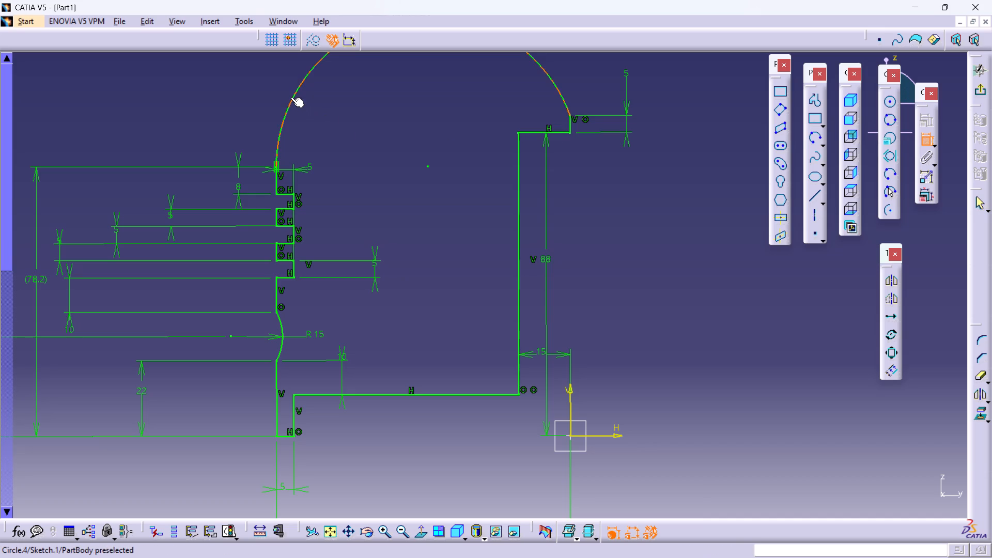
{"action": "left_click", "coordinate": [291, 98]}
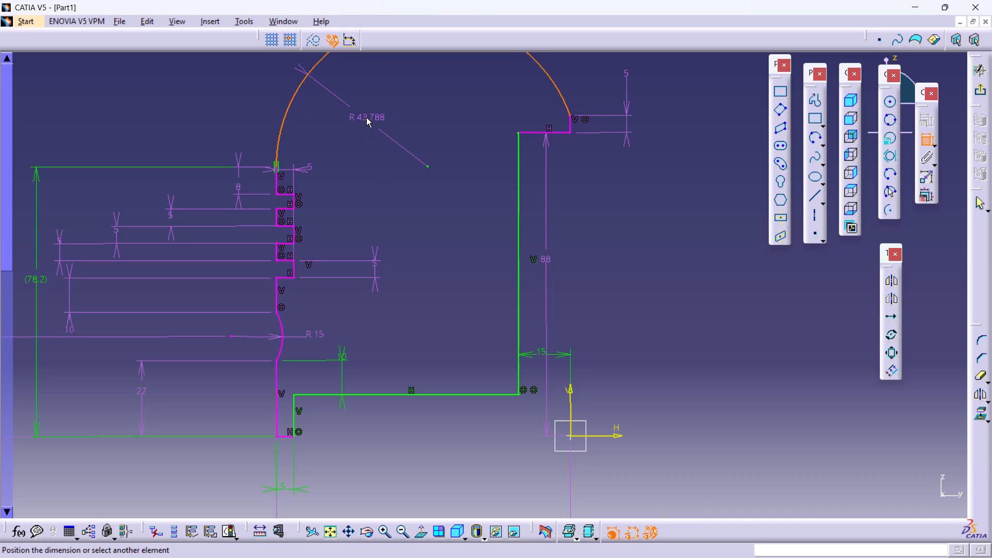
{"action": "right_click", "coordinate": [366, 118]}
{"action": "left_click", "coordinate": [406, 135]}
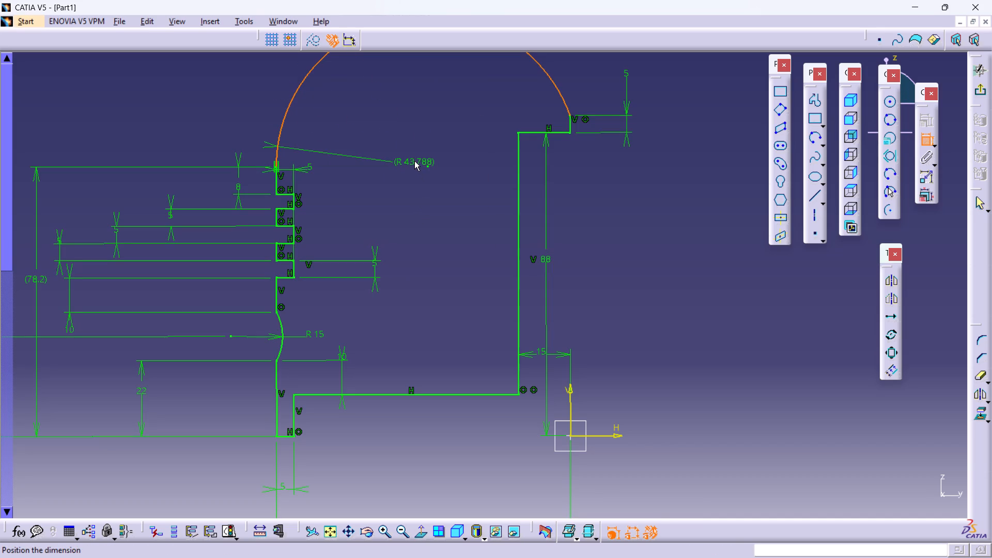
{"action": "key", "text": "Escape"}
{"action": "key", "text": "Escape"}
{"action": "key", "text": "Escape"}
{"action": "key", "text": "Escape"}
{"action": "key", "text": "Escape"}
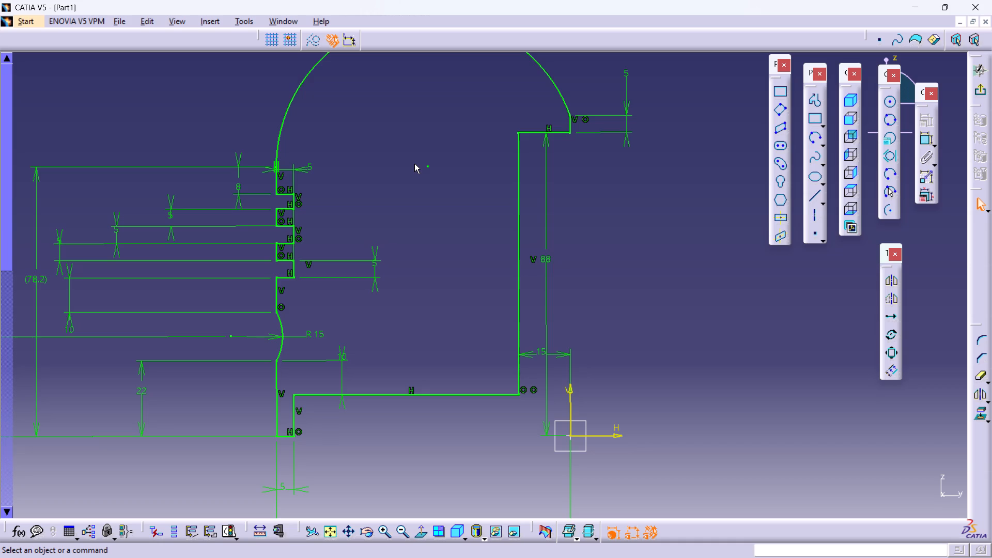
Delete the large crown arc from the top of the half-profile.
{"action": "middle_click_drag", "start_coordinate": [421, 167], "coordinate": [411, 260]}
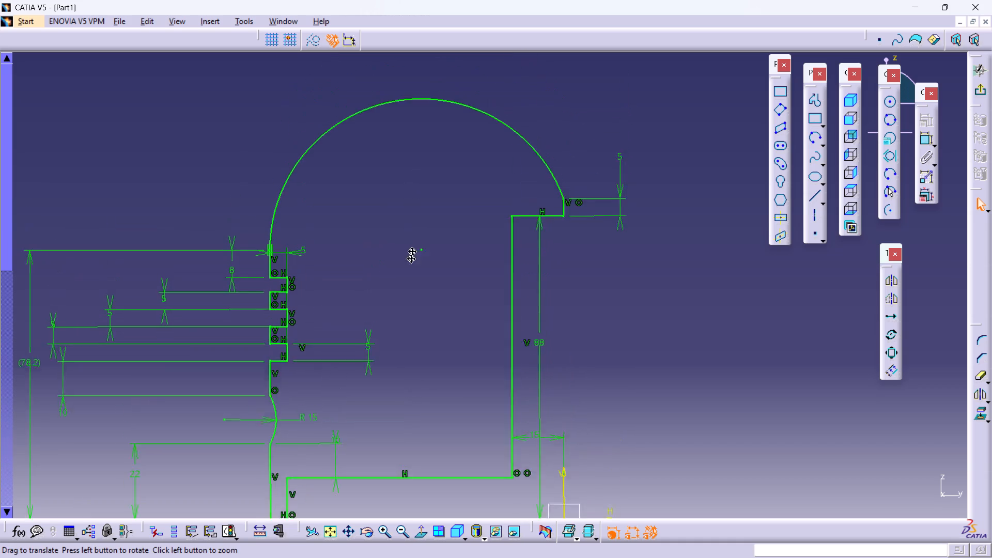
{"action": "middle_click_drag", "start_coordinate": [411, 260], "coordinate": [411, 268]}
{"action": "left_click", "coordinate": [388, 121]}
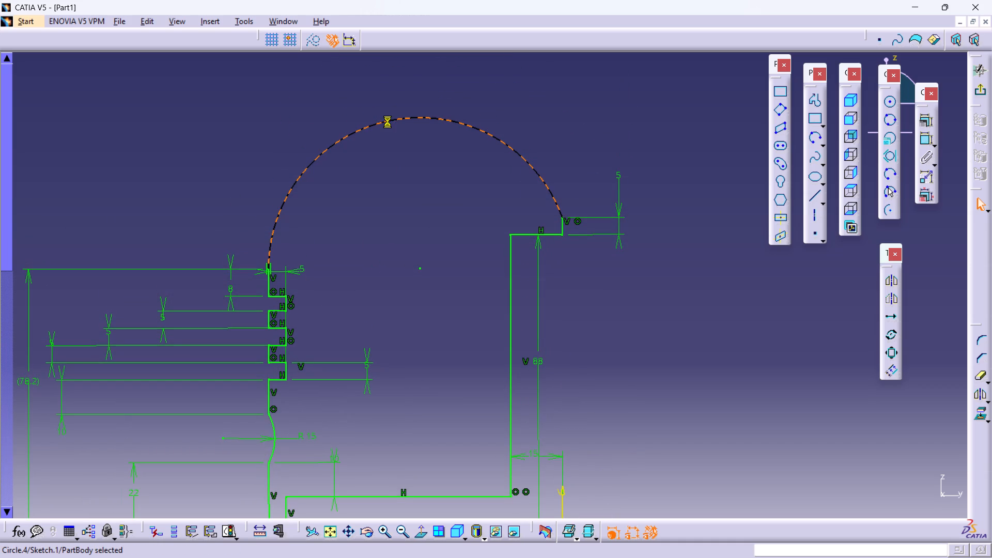
{"action": "key", "text": "Delete"}
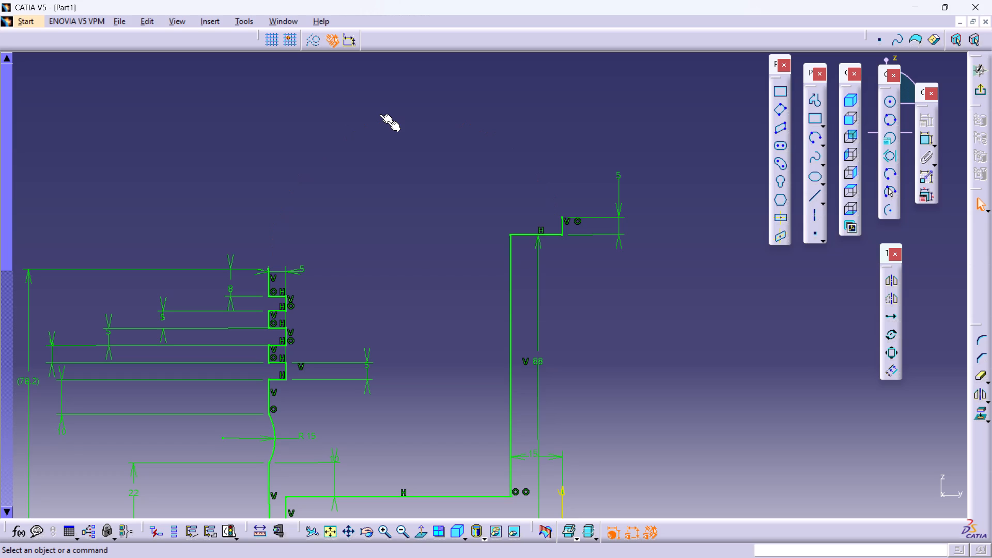
{"action": "double_click", "coordinate": [466, 163]}
Draw a shallow three-point crown arc of about 233 mm radius from the outer wall's top end to the short vertical line's top end on the axis.
{"action": "left_click", "coordinate": [889, 166]}
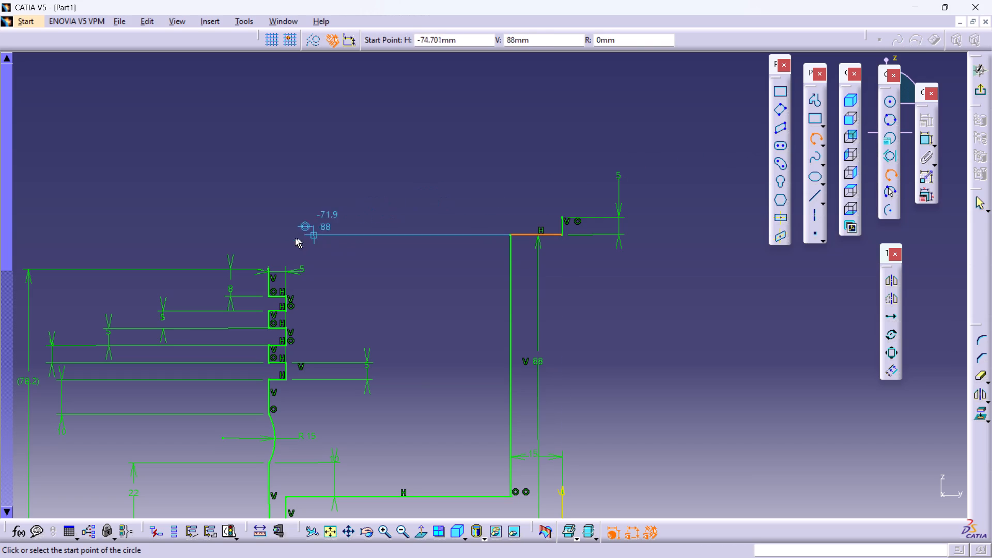
{"action": "left_click", "coordinate": [269, 269]}
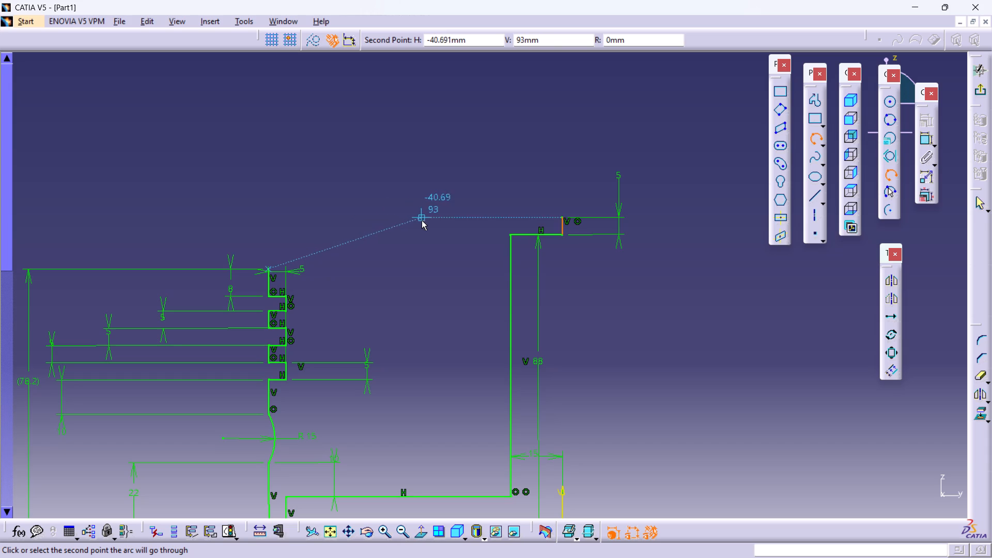
{"action": "left_click", "coordinate": [425, 227]}
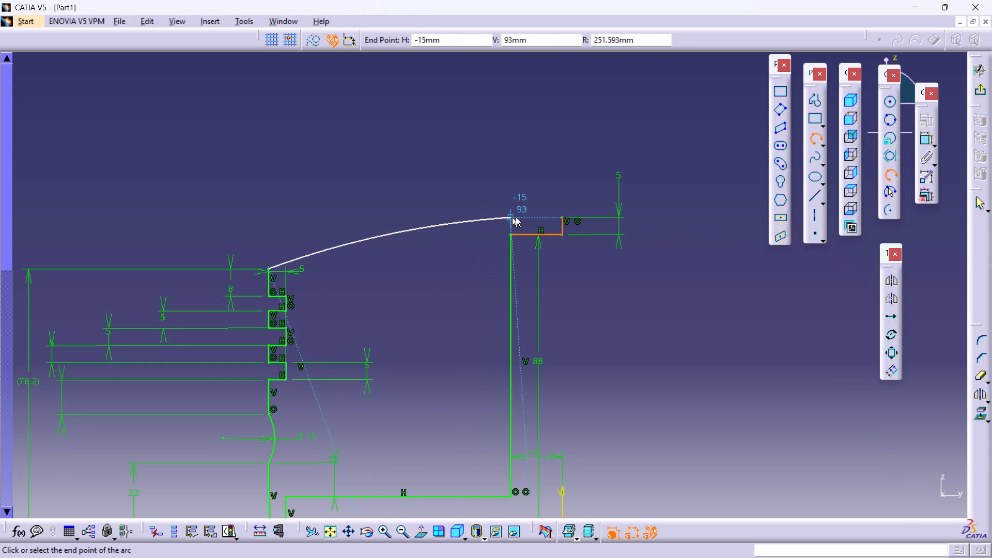
{"action": "left_click", "coordinate": [561, 219]}
{"action": "left_click", "coordinate": [611, 254]}
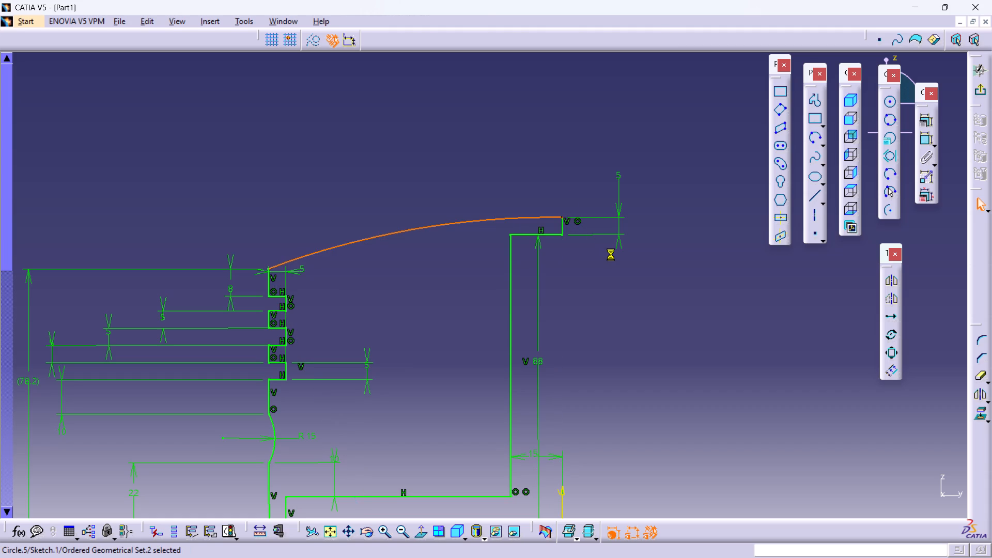
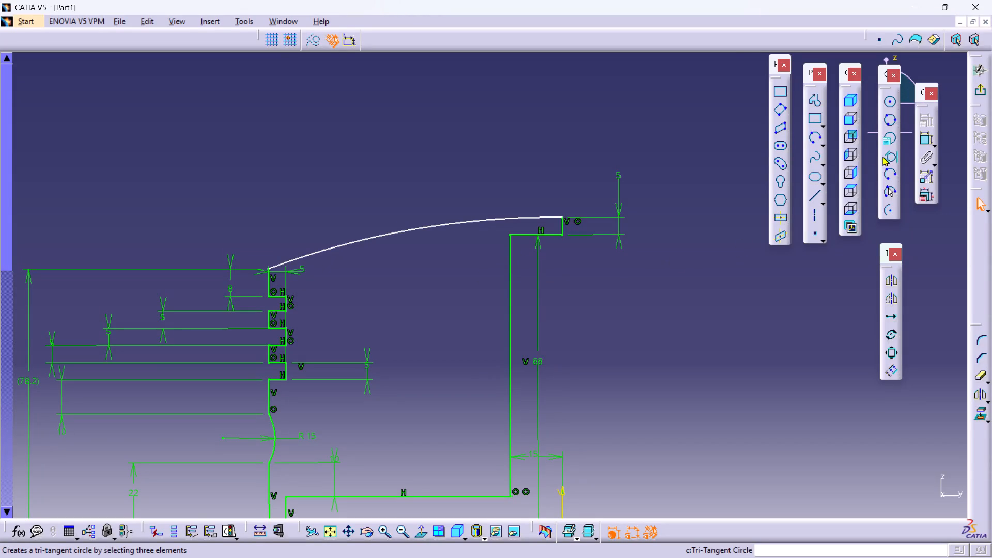
Dimension the radius of the shallow crown arc and set it to 250 mm.
{"action": "left_click", "coordinate": [923, 139]}
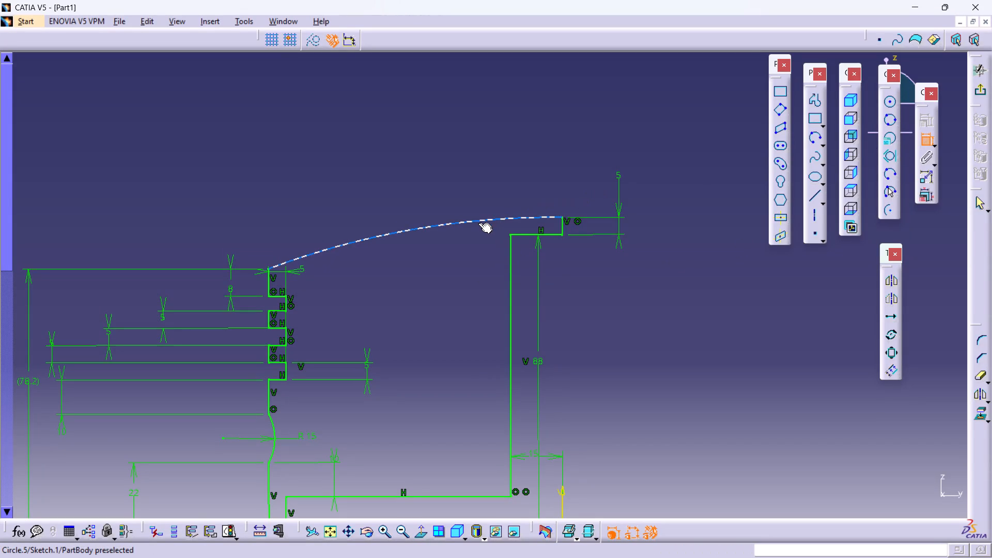
{"action": "left_click", "coordinate": [478, 223]}
{"action": "left_click", "coordinate": [397, 185]}
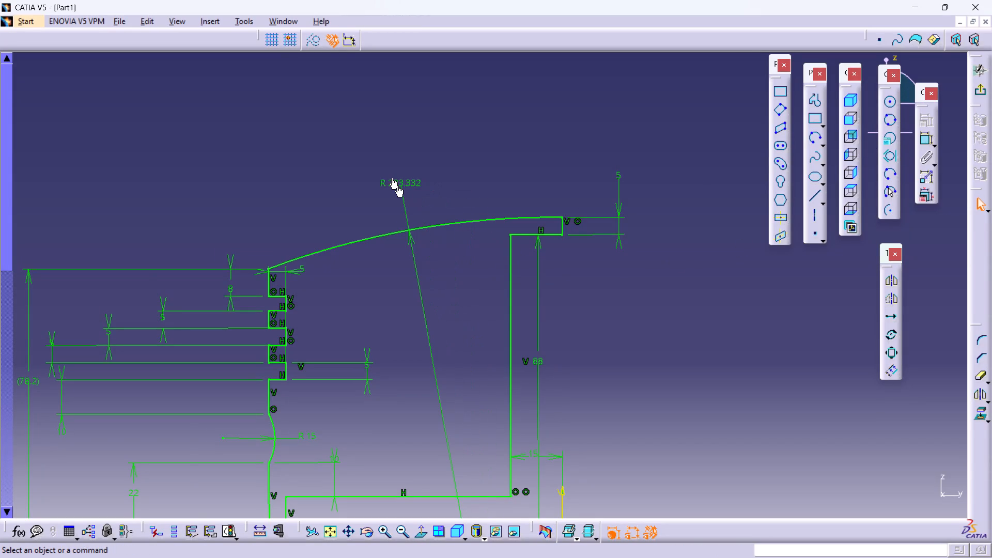
{"action": "double_click", "coordinate": [397, 185]}
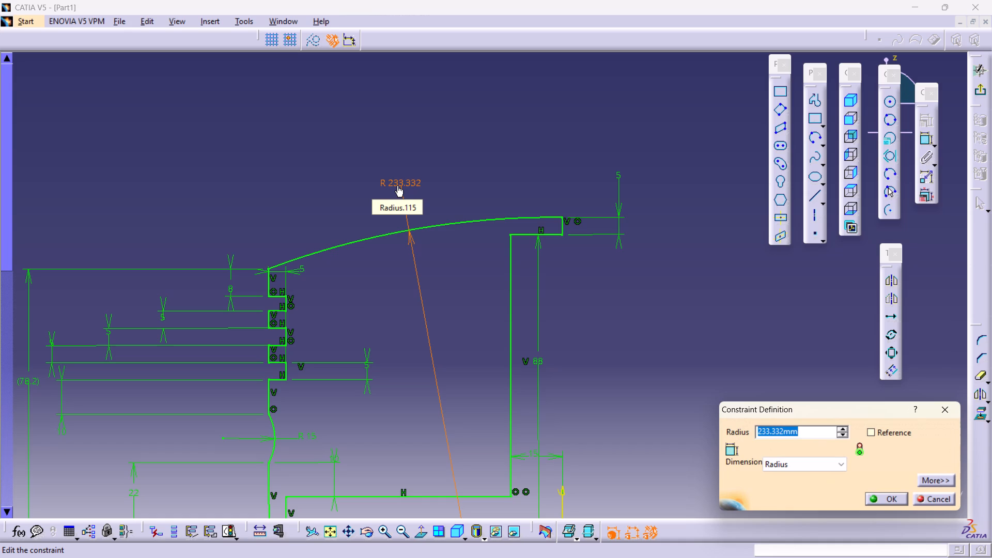
{"action": "type", "text": "250"}
{"action": "key", "text": "Return"}
Draw a rectangle about 55 mm wide and 46 mm high, extending down and outward from the inner wall's top corner.
{"action": "scroll", "coordinate": [397, 185], "scroll_direction": "up", "scroll_amount": 1}
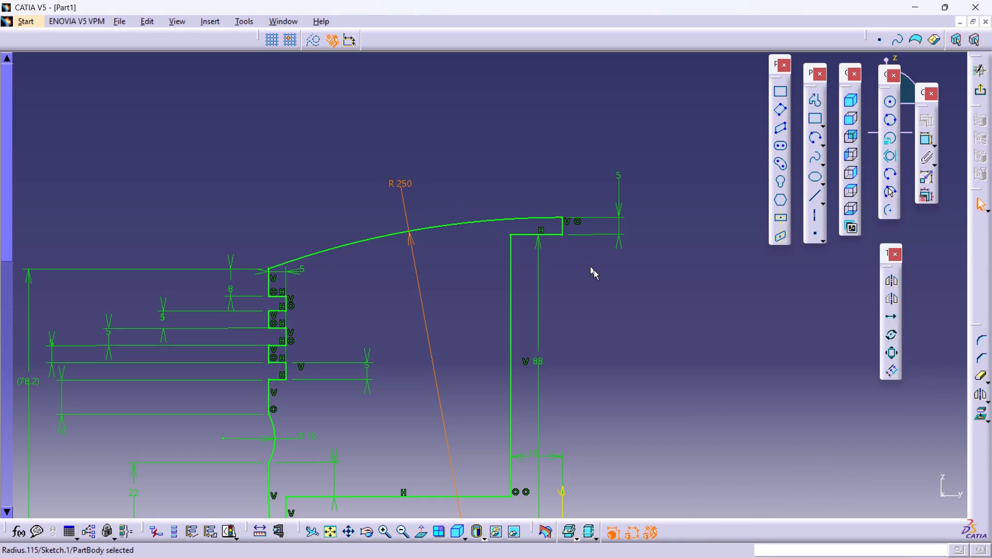
{"action": "middle_click_drag", "start_coordinate": [599, 277], "coordinate": [521, 238]}
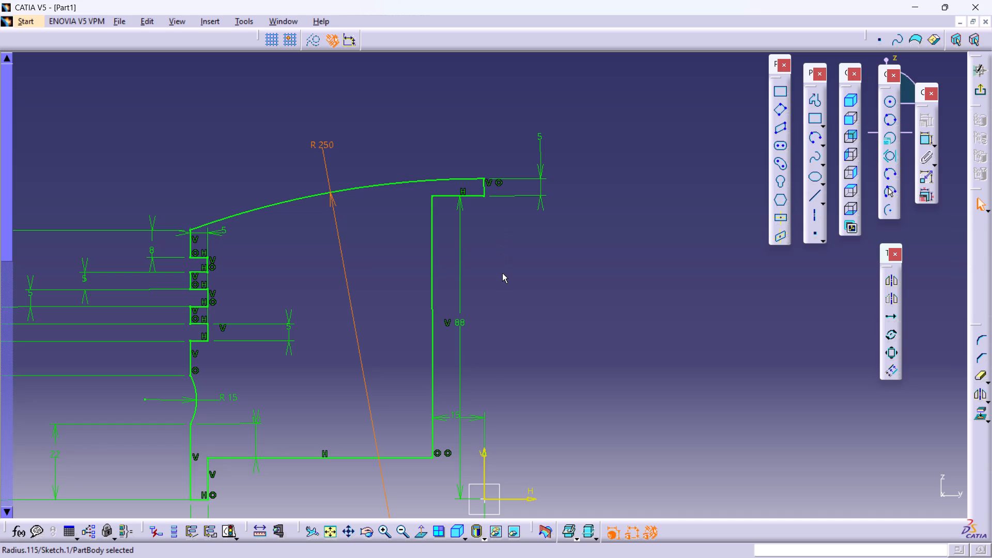
{"action": "left_click", "coordinate": [469, 414]}
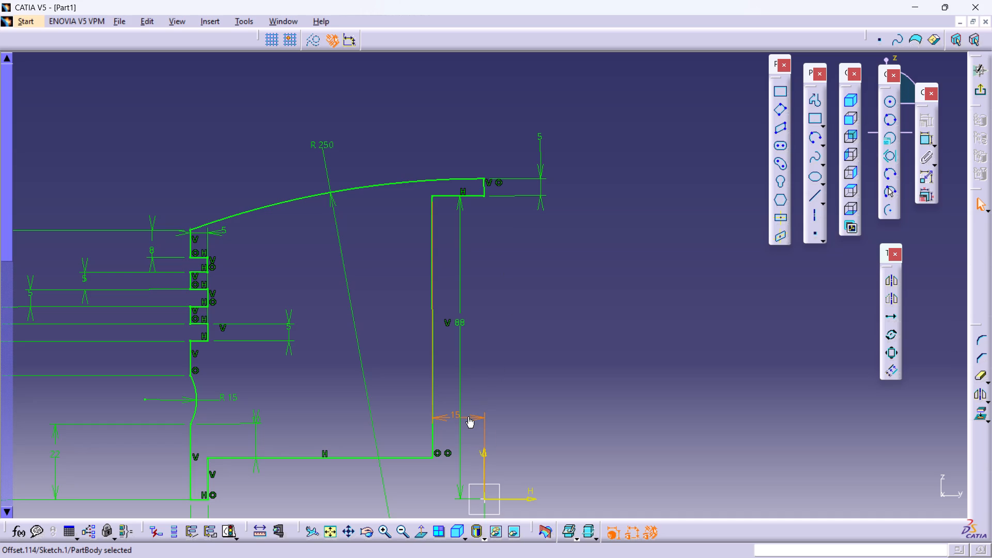
{"action": "middle_click_drag", "start_coordinate": [516, 406], "coordinate": [520, 379]}
{"action": "scroll", "coordinate": [520, 379], "scroll_direction": "down", "scroll_amount": 1}
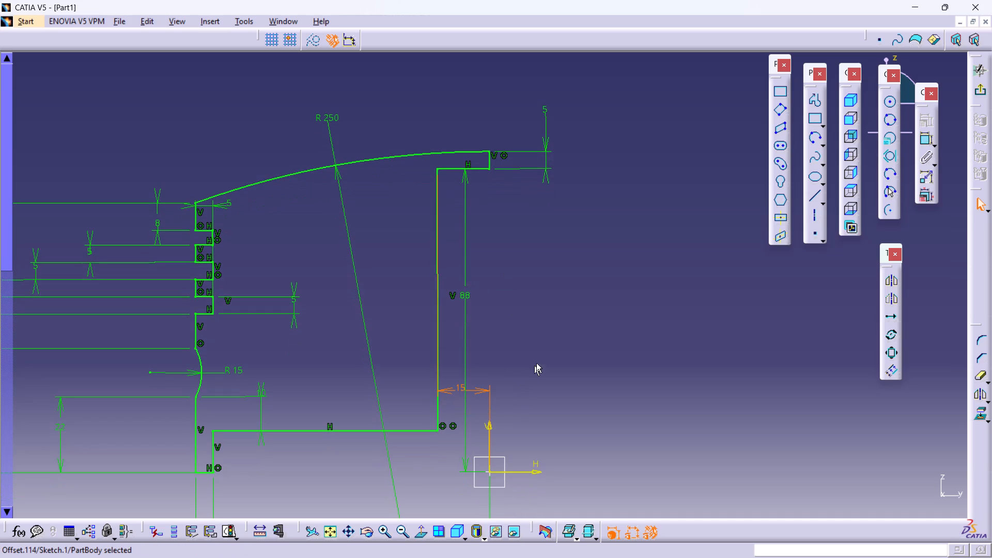
{"action": "triple_click", "coordinate": [539, 353]}
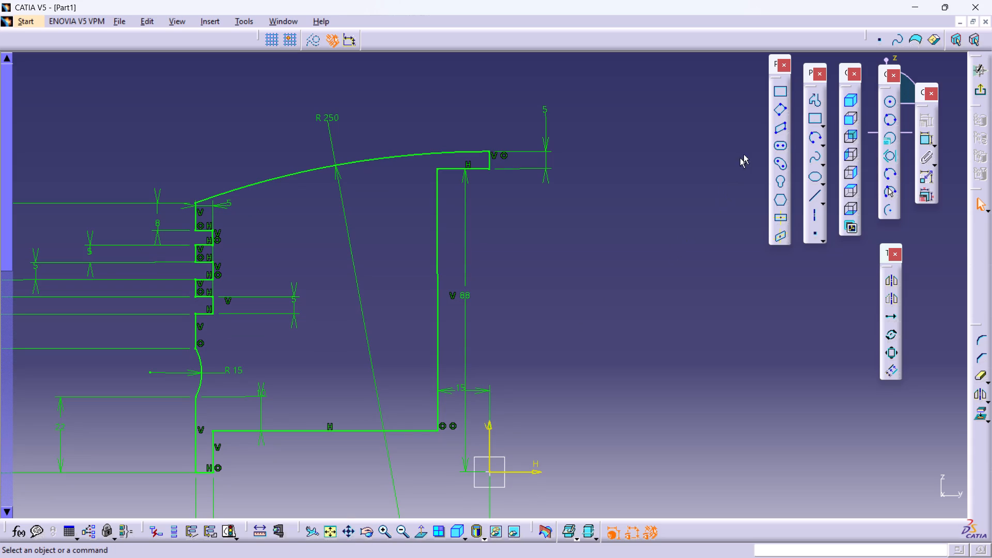
{"action": "left_click", "coordinate": [814, 121]}
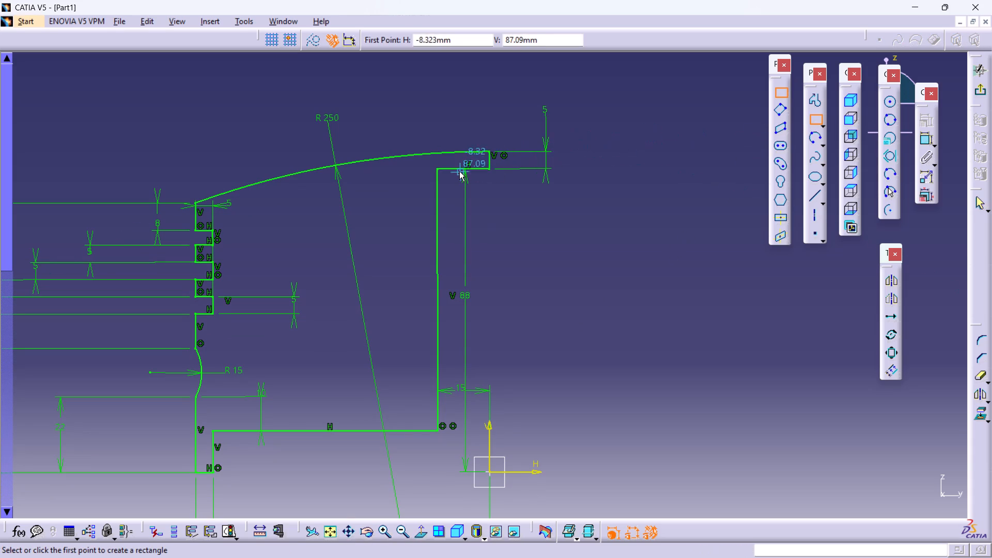
{"action": "left_click", "coordinate": [439, 171]}
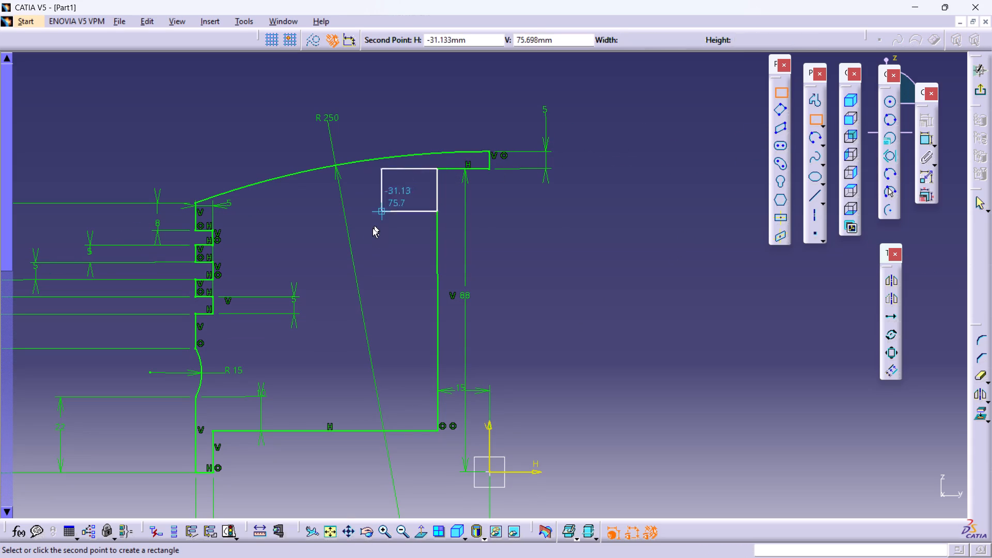
{"action": "left_click", "coordinate": [246, 327]}
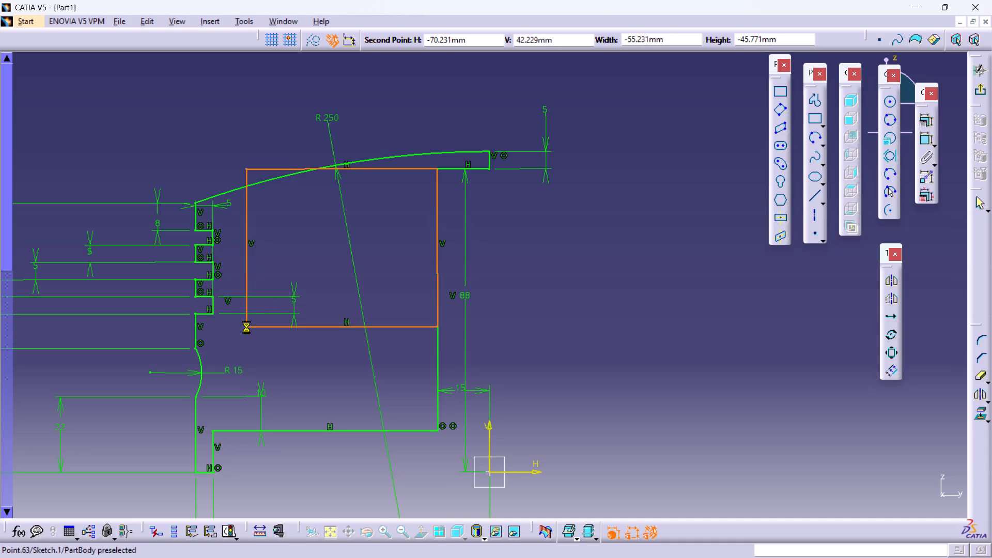
{"action": "triple_click", "coordinate": [510, 320]}
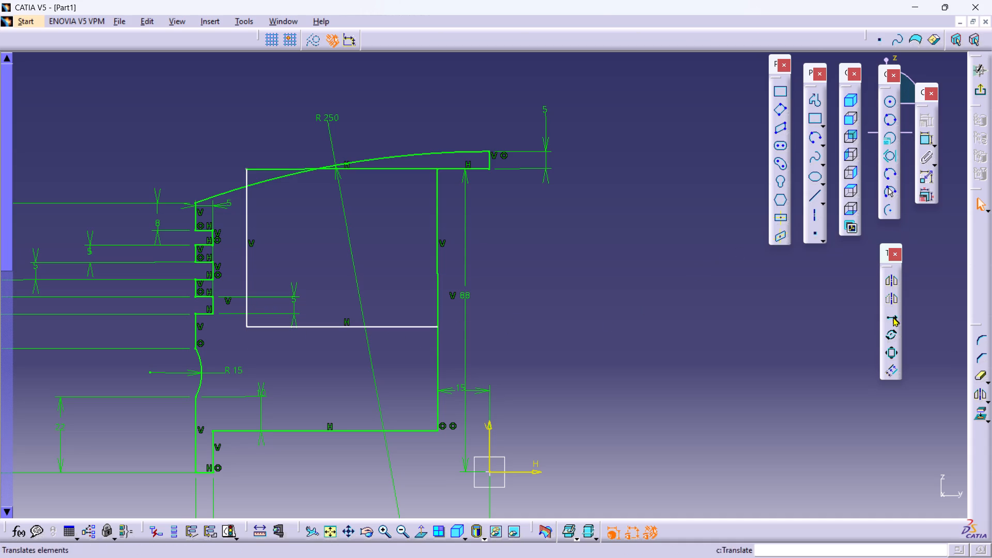
Quick Trim both overlapping vertical segments along the inner wall between the rectangle's top and bottom edges.
{"action": "double_click", "coordinate": [982, 374]}
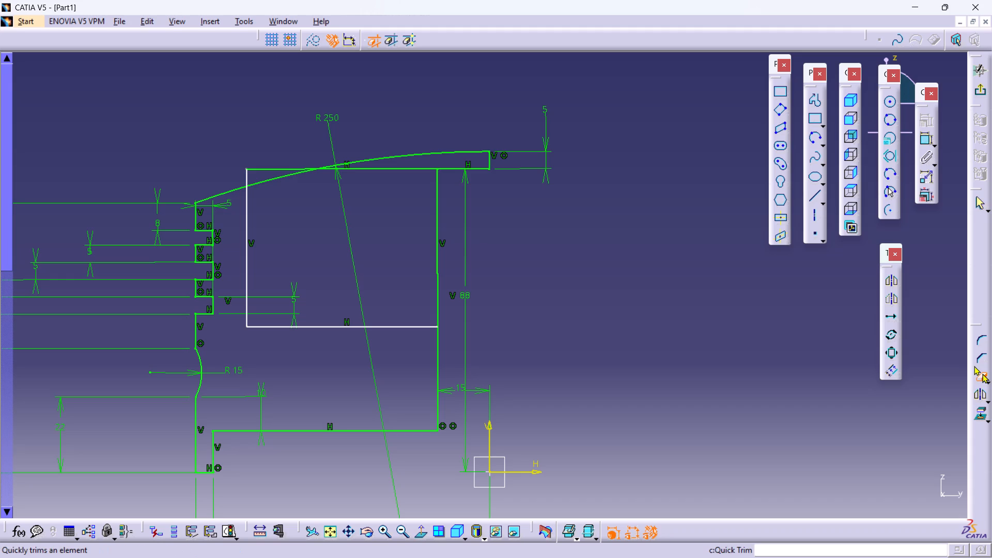
{"action": "left_click", "coordinate": [437, 291]}
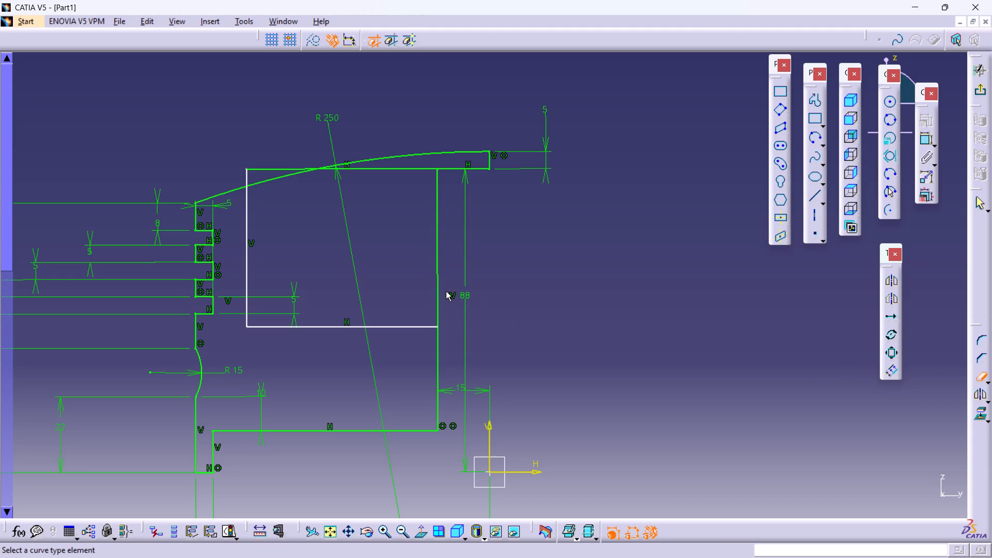
{"action": "left_click", "coordinate": [439, 289]}
{"action": "double_click", "coordinate": [552, 303]}
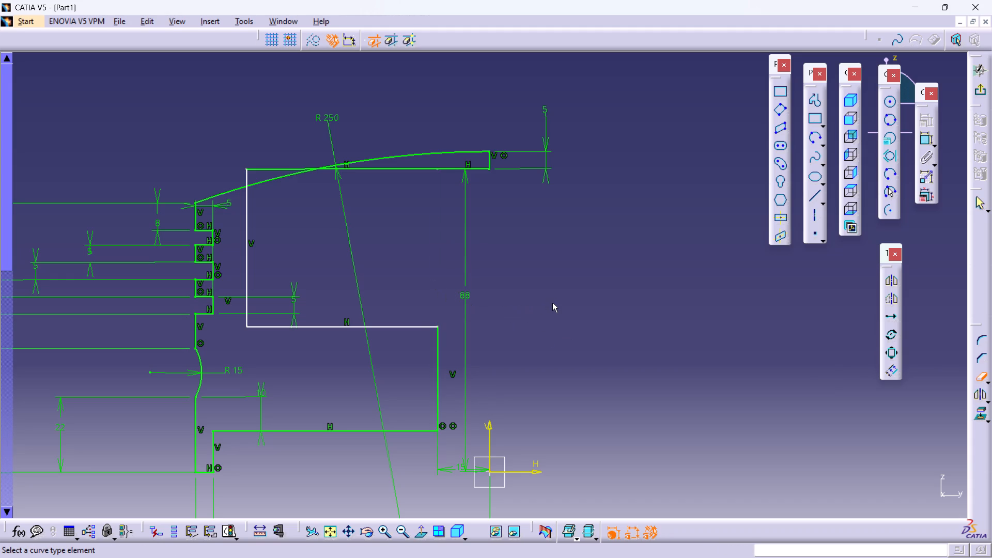
{"action": "key", "text": "Escape"}
{"action": "key", "text": "Escape"}
{"action": "key", "text": "Escape"}
{"action": "key", "text": "Escape"}
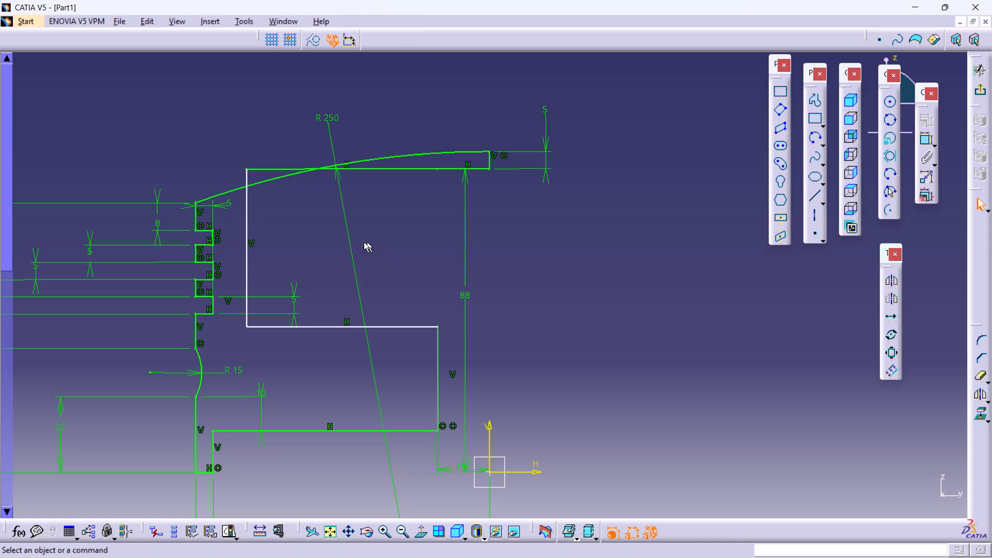
Shift the rectangle's outer vertical line toward the axis until its top end lies below the crown arc.
{"action": "left_click_drag", "start_coordinate": [246, 190], "coordinate": [286, 215]}
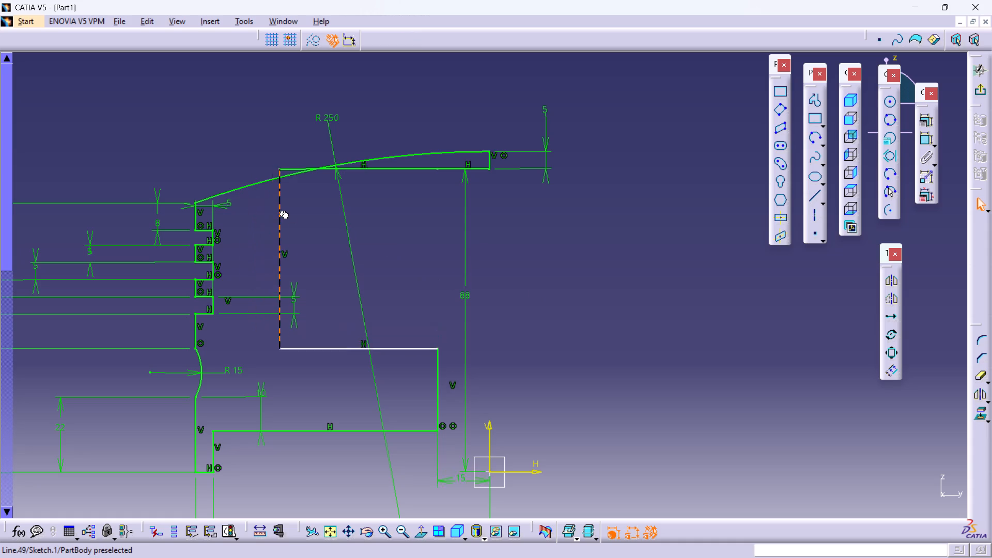
{"action": "left_click_drag", "start_coordinate": [286, 215], "coordinate": [361, 222]}
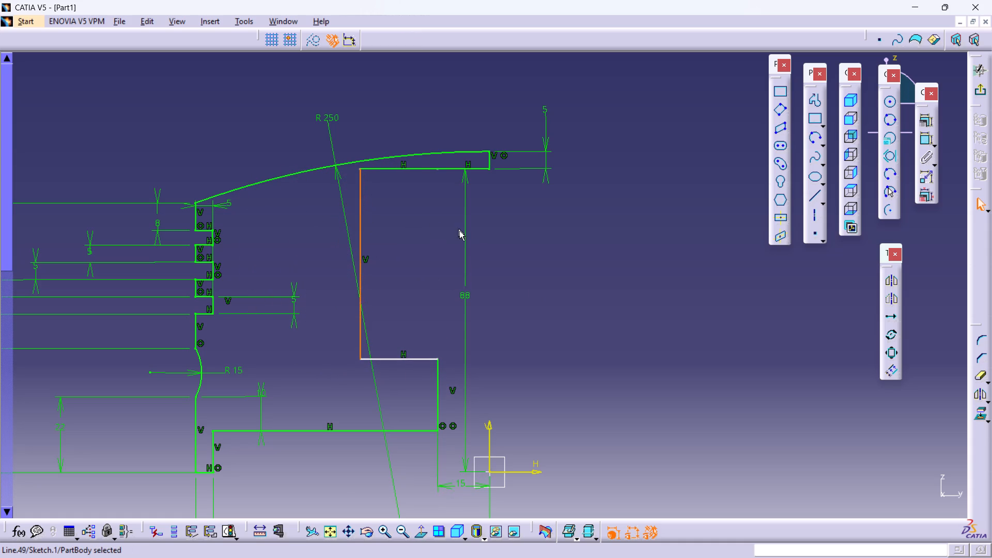
{"action": "triple_click", "coordinate": [523, 237]}
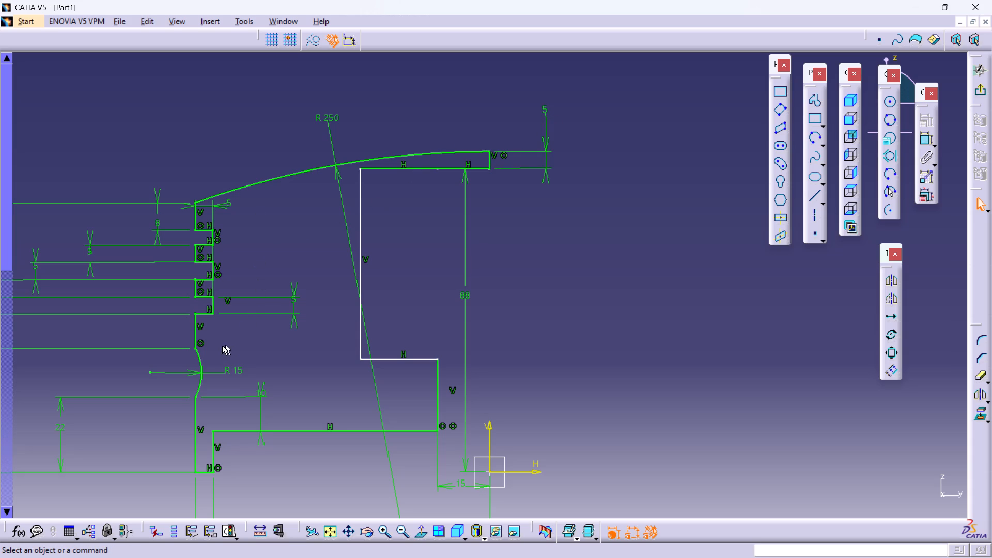
Reposition the 10 mm dimension text between its extension lines, for the outer wall segment above the R 15 arc.
{"action": "middle_click_drag", "start_coordinate": [240, 365], "coordinate": [331, 339]}
{"action": "middle_click_drag", "start_coordinate": [245, 342], "coordinate": [342, 327]}
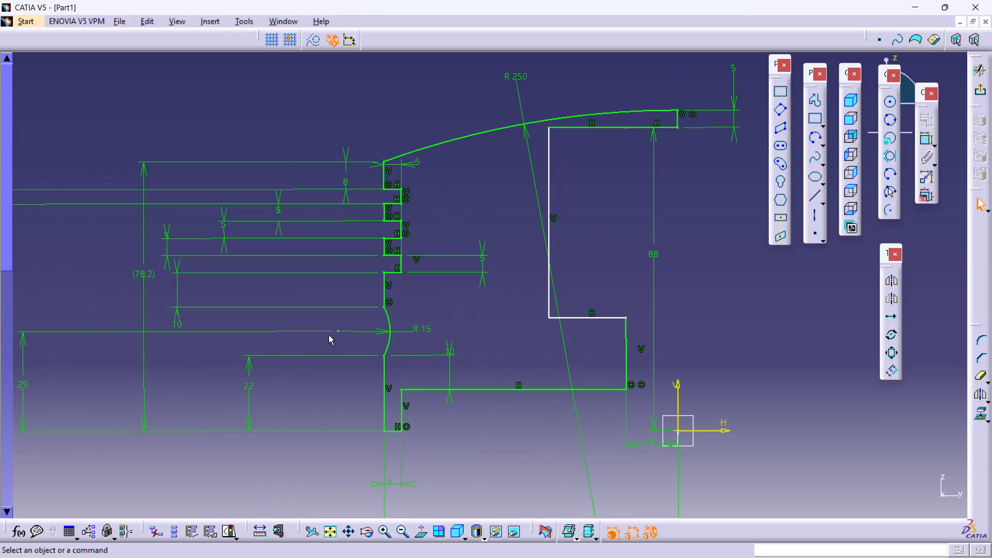
{"action": "middle_click_drag", "start_coordinate": [300, 345], "coordinate": [355, 337]}
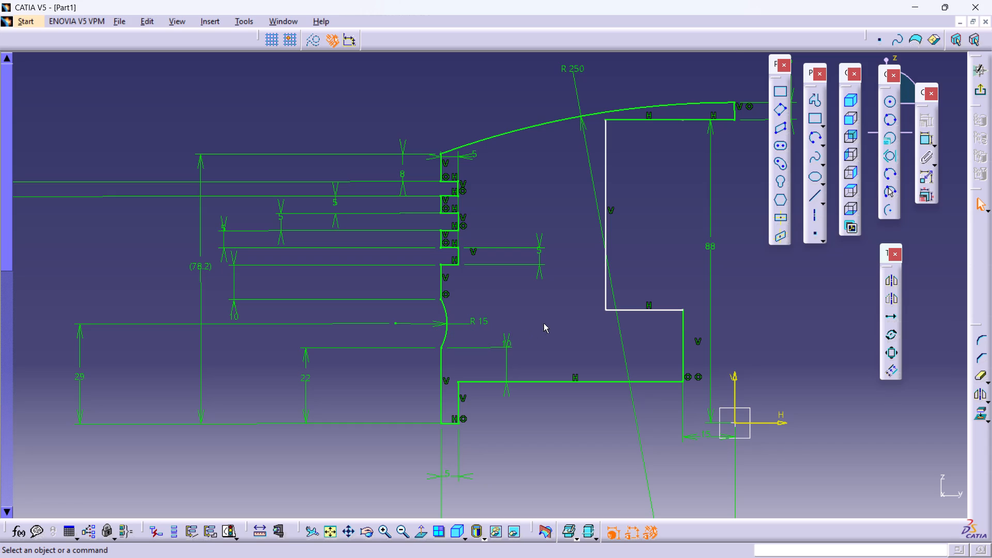
{"action": "middle_click", "coordinate": [538, 361]}
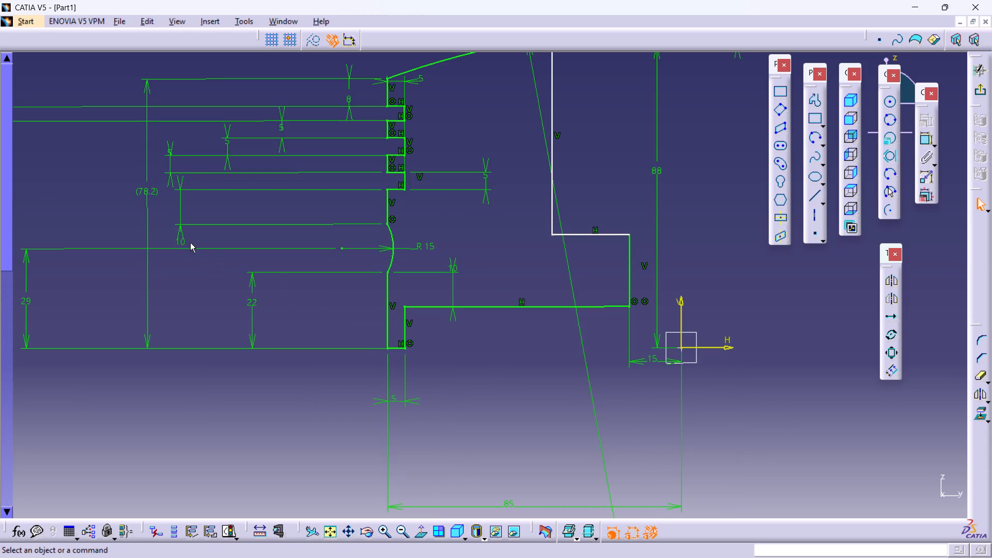
{"action": "left_click_drag", "start_coordinate": [177, 242], "coordinate": [179, 211]}
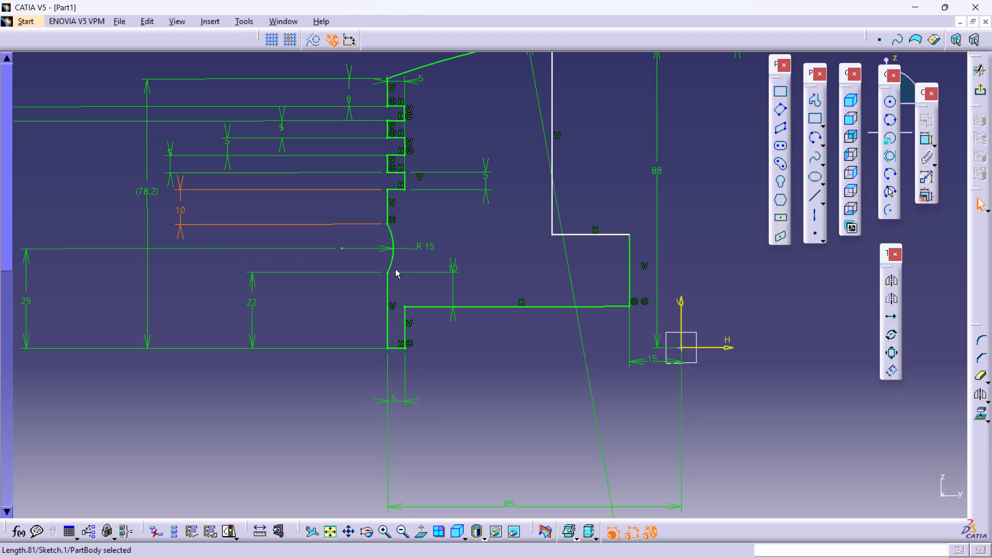
Set the height of the R 15 arc's centre above the profile's bottom edge to 39 mm.
{"action": "middle_click", "coordinate": [443, 291]}
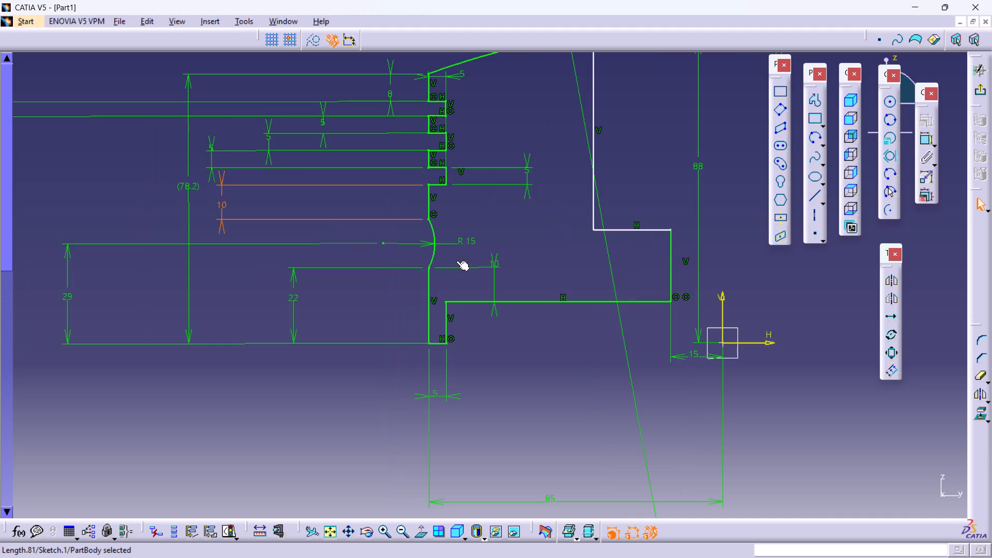
{"action": "middle_click_drag", "start_coordinate": [476, 256], "coordinate": [460, 329]}
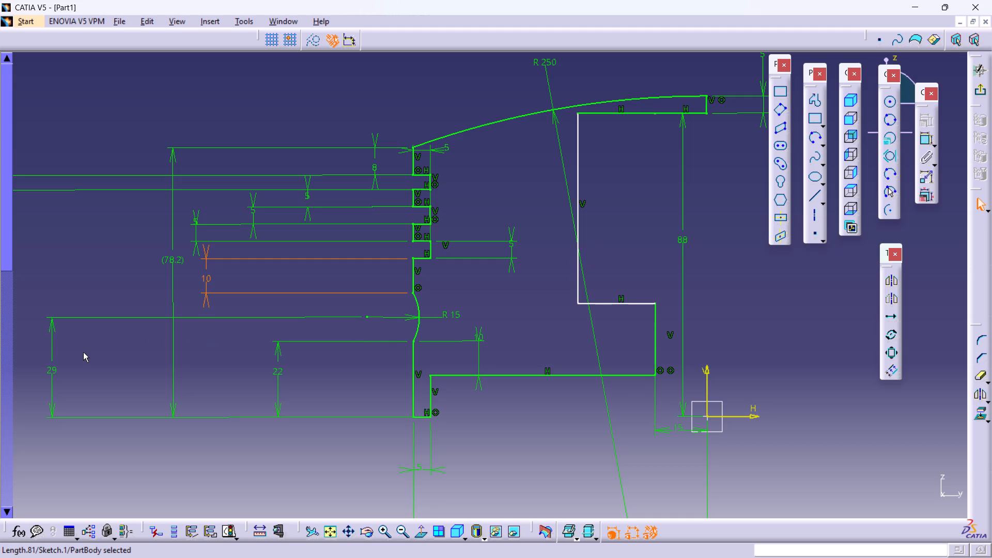
{"action": "double_click", "coordinate": [56, 368]}
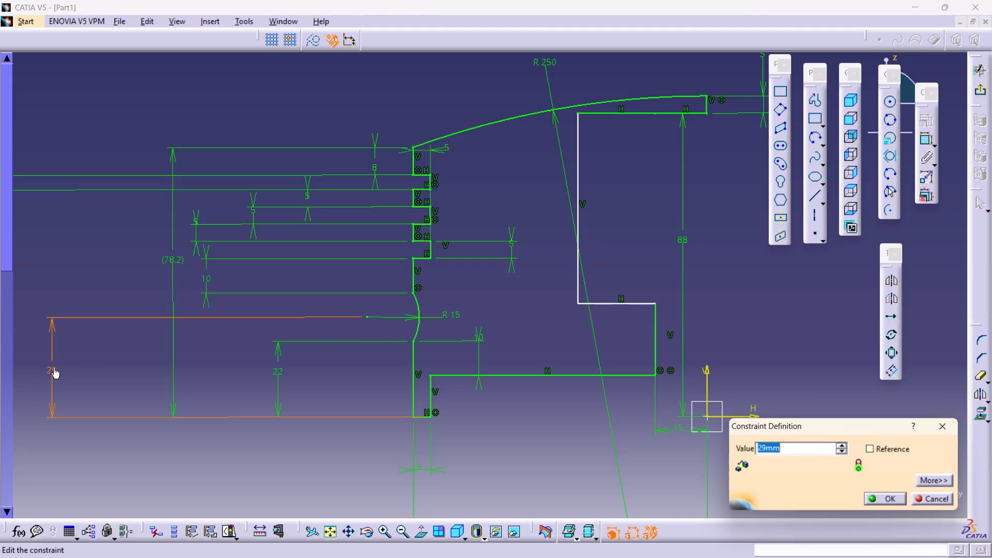
{"action": "key", "text": "9"}
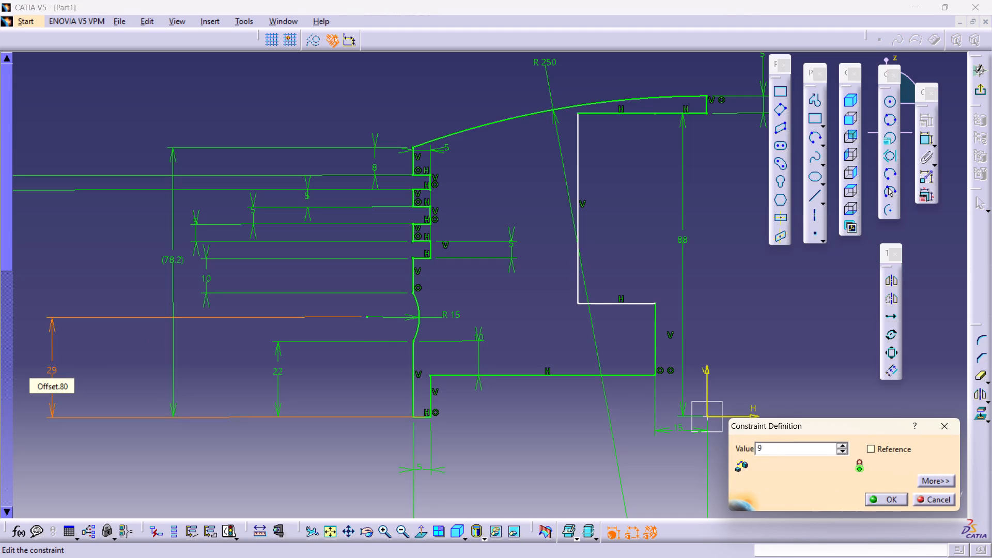
{"action": "key", "text": "BackSpace"}
{"action": "type", "text": "39"}
{"action": "key", "text": "Return"}
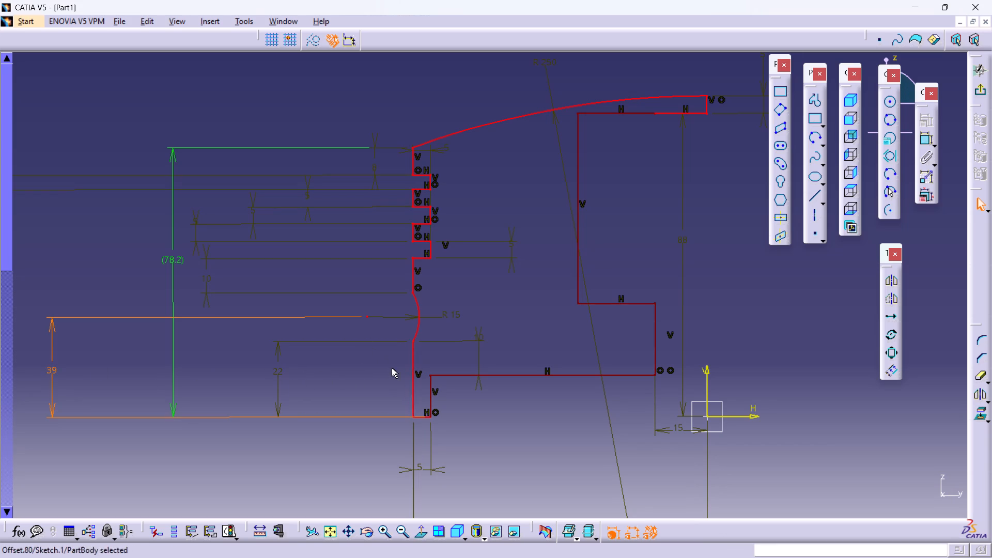
Delete the R 250 radius dimension from the crown arc.
{"action": "middle_click_drag", "start_coordinate": [395, 376], "coordinate": [404, 383]}
{"action": "right_click_drag", "start_coordinate": [371, 343], "coordinate": [346, 328]}
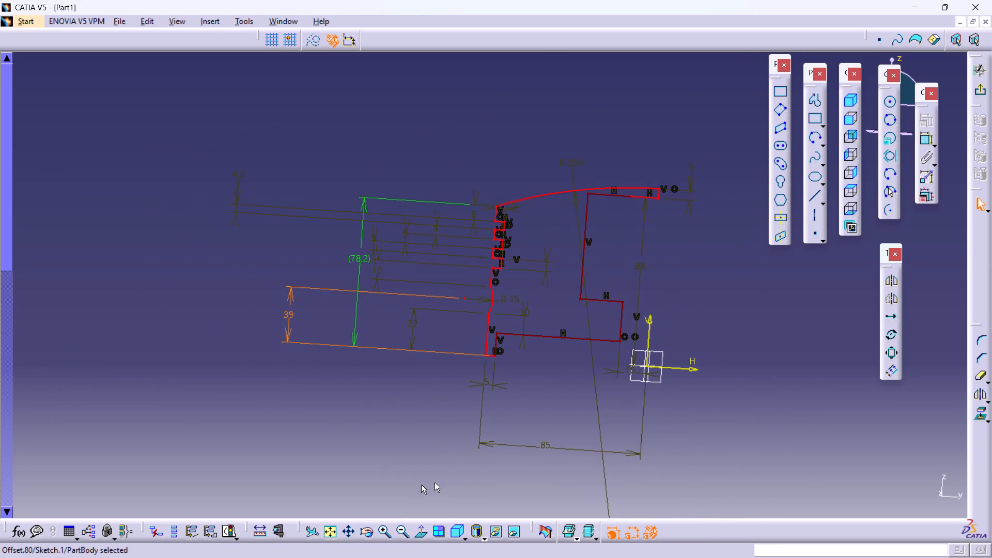
{"action": "left_click", "coordinate": [420, 528]}
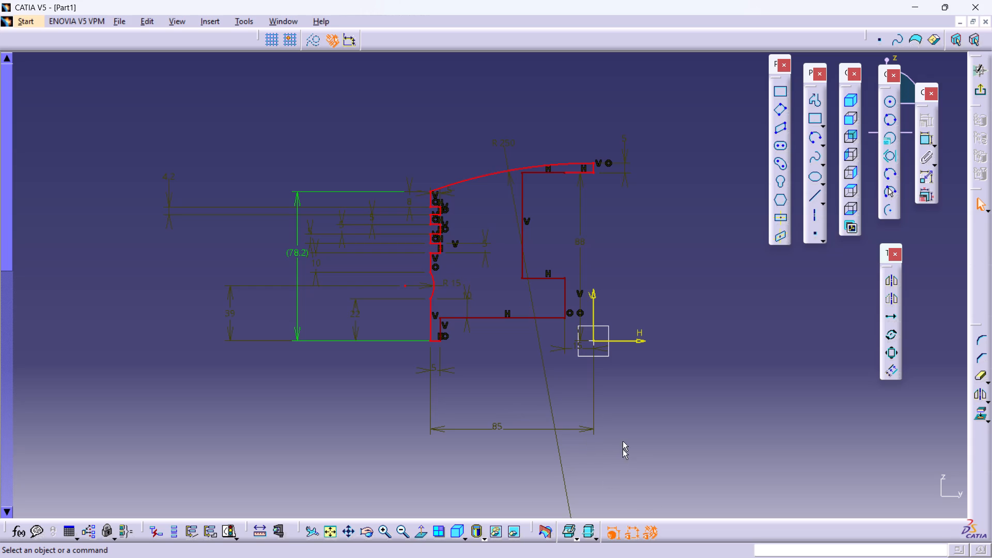
{"action": "left_click", "coordinate": [506, 152]}
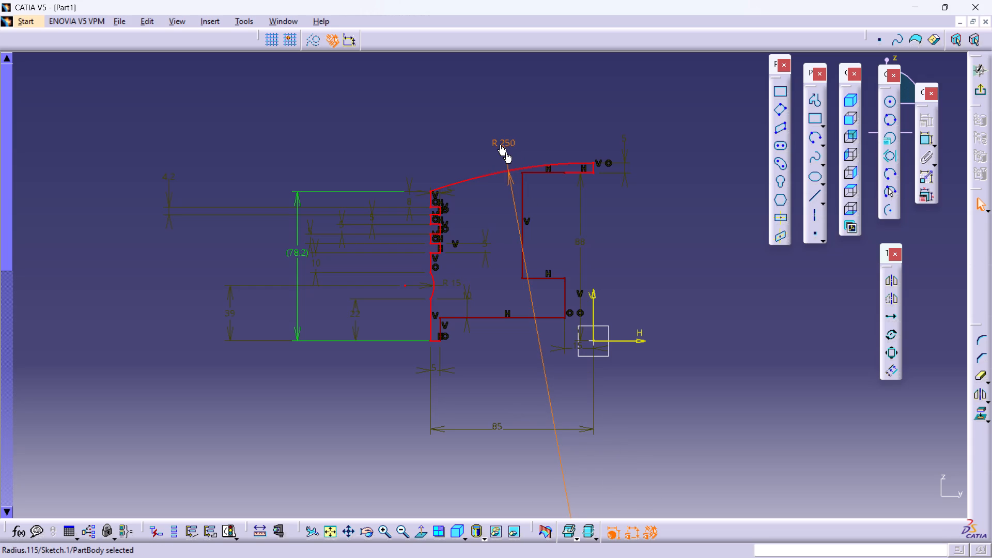
{"action": "key", "text": "Delete"}
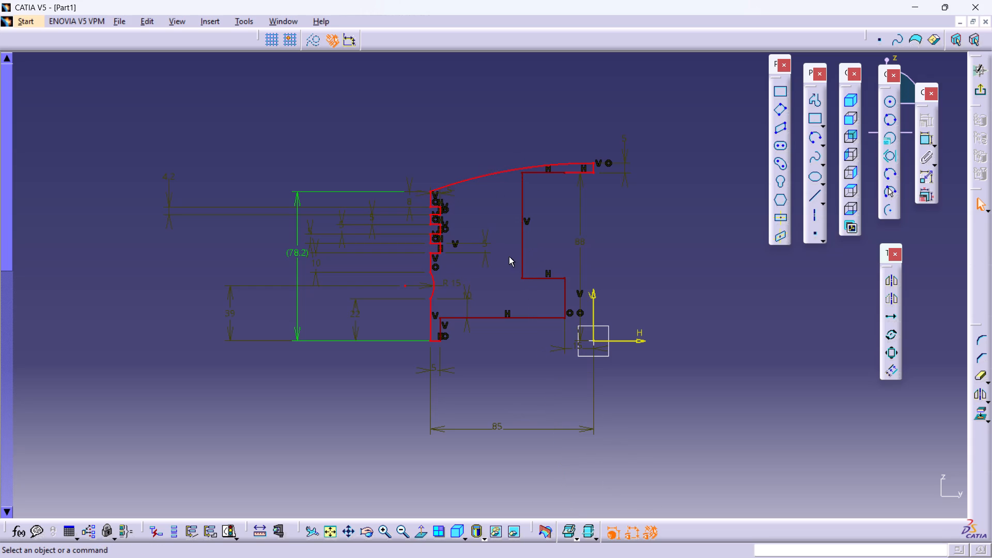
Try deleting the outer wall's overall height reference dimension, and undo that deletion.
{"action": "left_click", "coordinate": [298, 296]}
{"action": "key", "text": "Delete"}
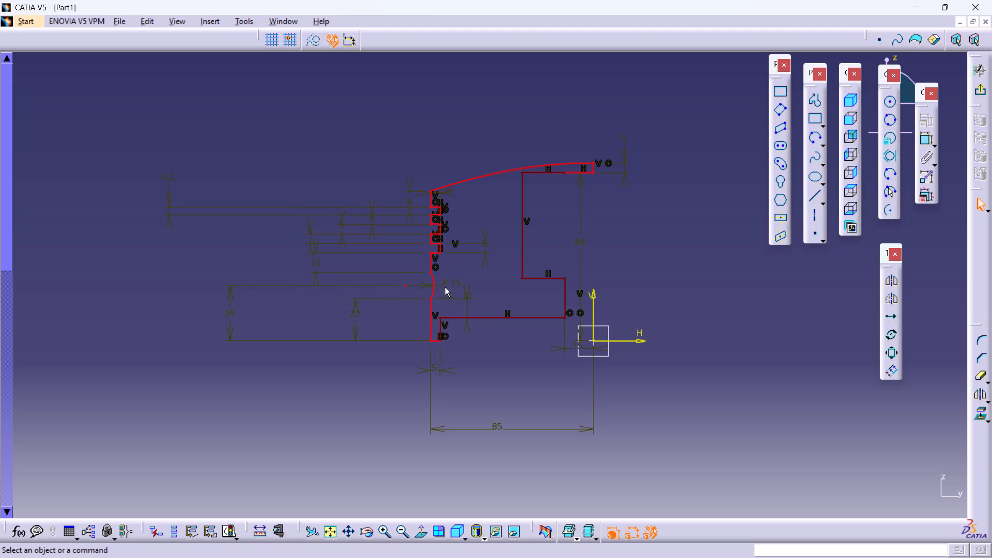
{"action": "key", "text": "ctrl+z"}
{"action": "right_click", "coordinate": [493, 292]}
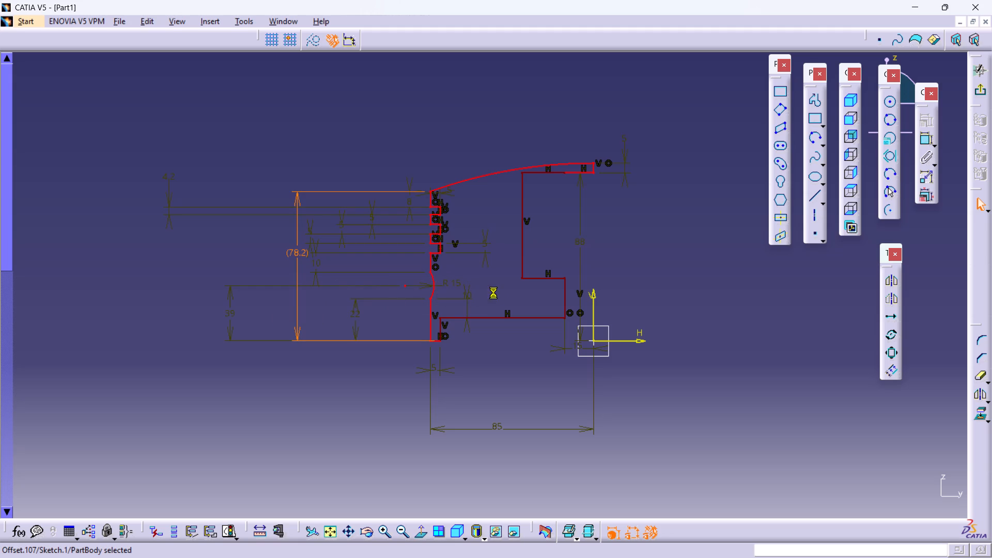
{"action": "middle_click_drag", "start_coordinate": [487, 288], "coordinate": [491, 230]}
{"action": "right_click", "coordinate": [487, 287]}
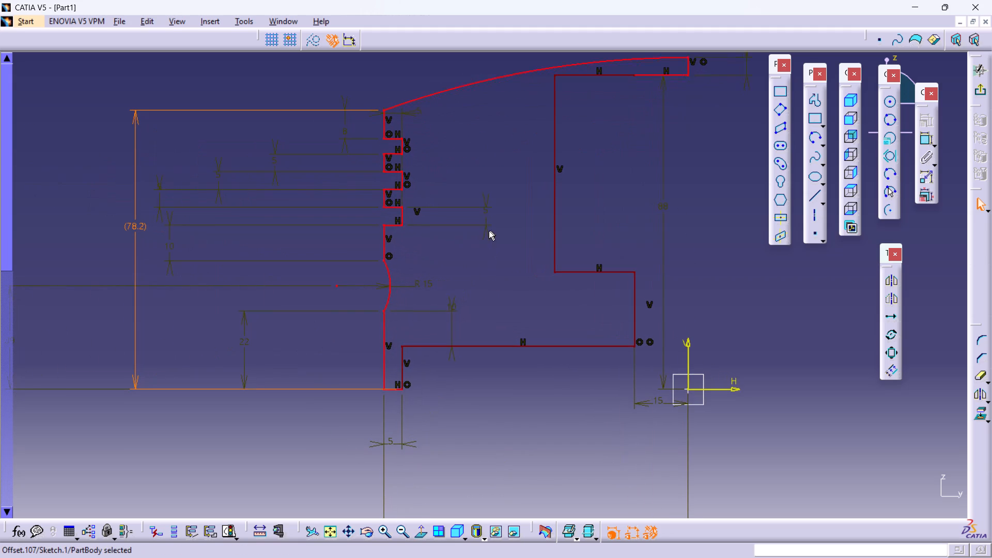
Delete the R 15 radius dimension from the pin arc on the outer wall.
{"action": "left_click", "coordinate": [429, 283]}
{"action": "key", "text": "Delete"}
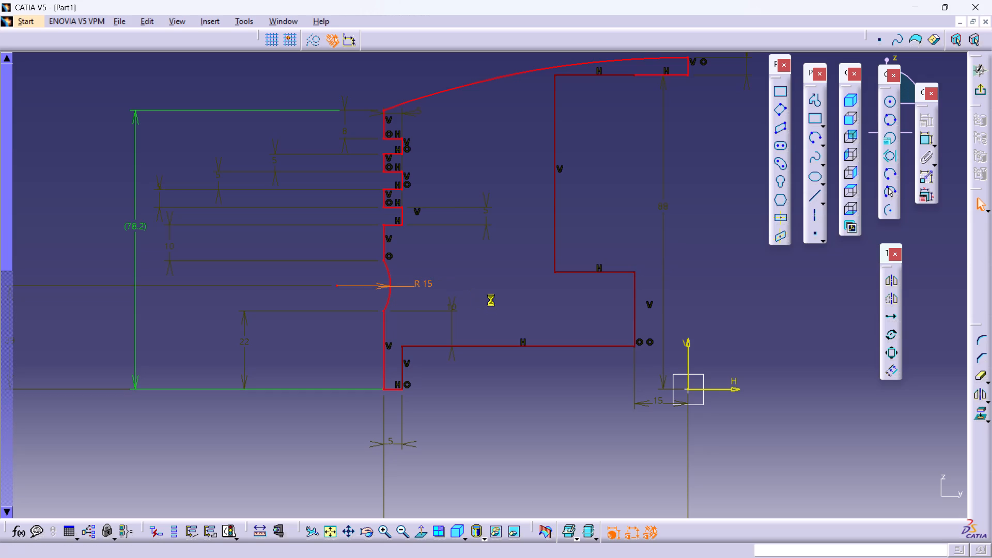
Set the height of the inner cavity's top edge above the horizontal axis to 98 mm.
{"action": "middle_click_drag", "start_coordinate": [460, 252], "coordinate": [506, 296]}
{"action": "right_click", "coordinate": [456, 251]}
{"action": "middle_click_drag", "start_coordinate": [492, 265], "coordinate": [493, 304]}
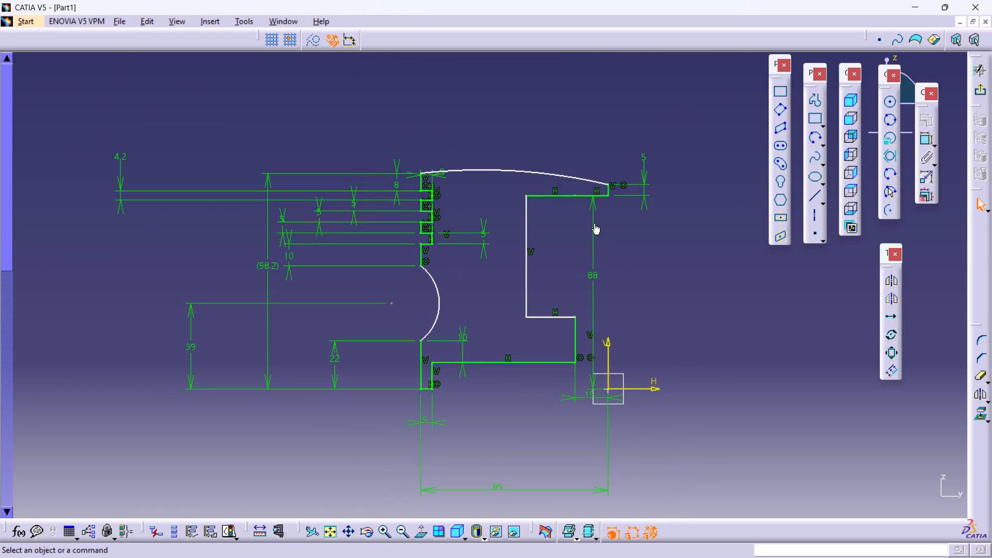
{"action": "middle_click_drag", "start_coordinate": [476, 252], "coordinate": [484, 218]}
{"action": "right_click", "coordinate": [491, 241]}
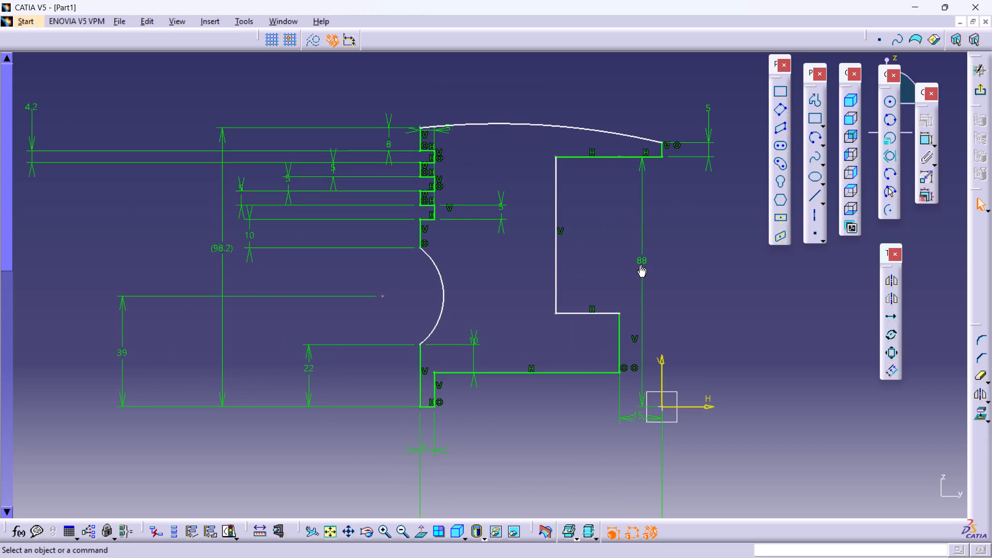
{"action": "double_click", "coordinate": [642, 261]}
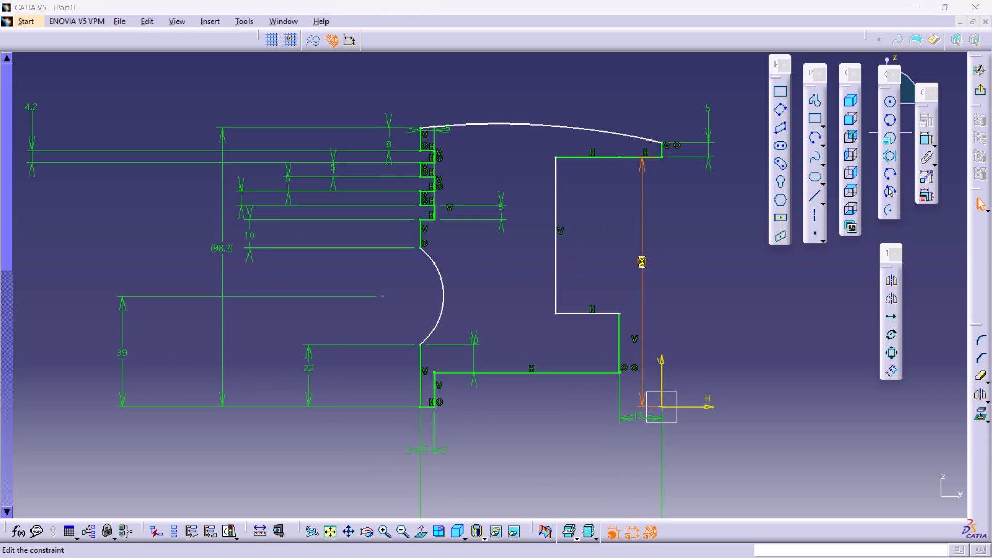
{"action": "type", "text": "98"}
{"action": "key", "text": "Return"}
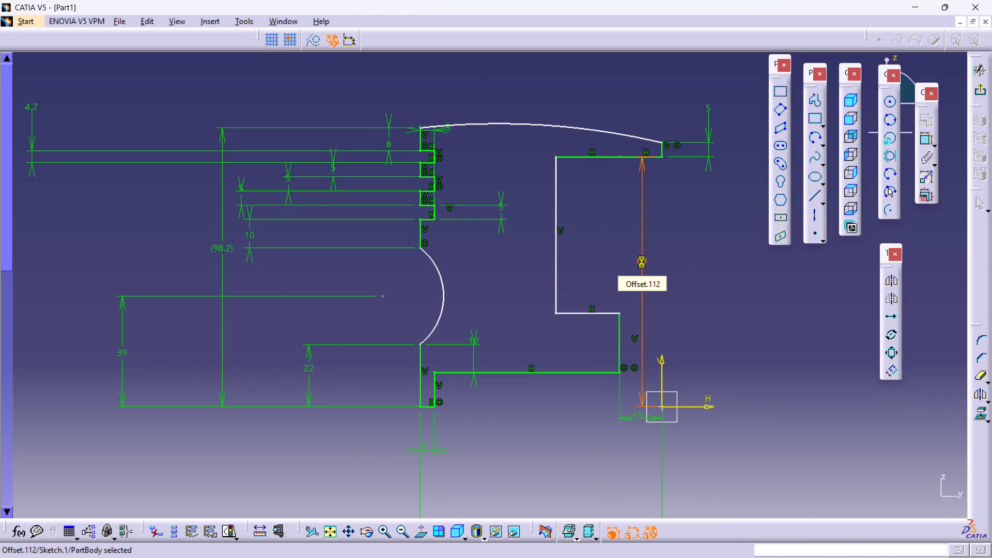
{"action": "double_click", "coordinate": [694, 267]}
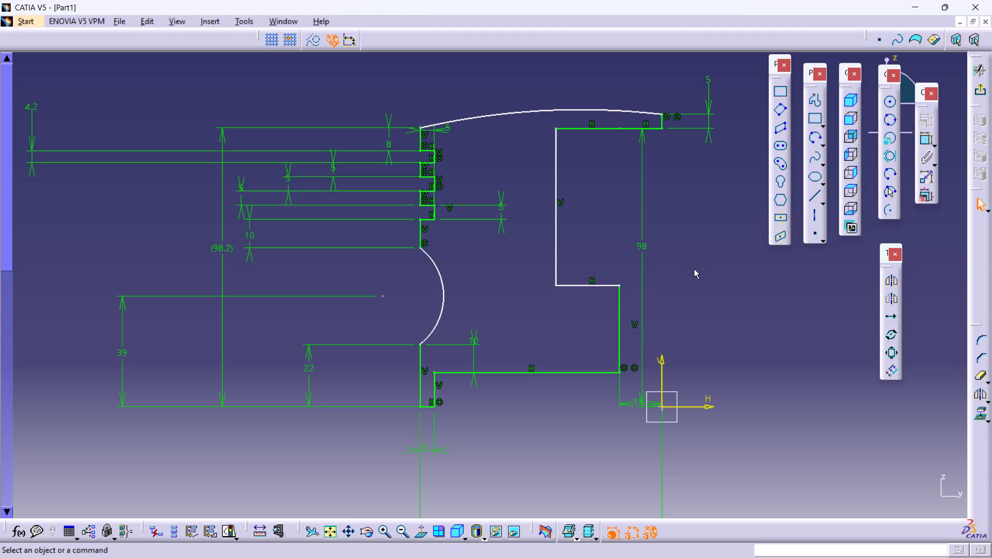
Add a radius dimension to the crown arc and place it just below the arc.
{"action": "middle_click_drag", "start_coordinate": [716, 269], "coordinate": [682, 246]}
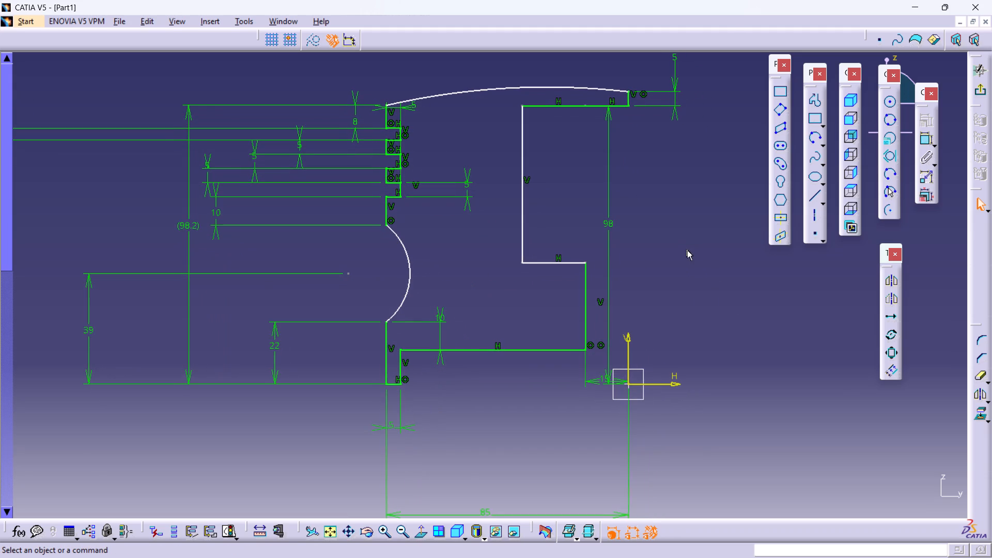
{"action": "middle_click_drag", "start_coordinate": [667, 254], "coordinate": [661, 289]}
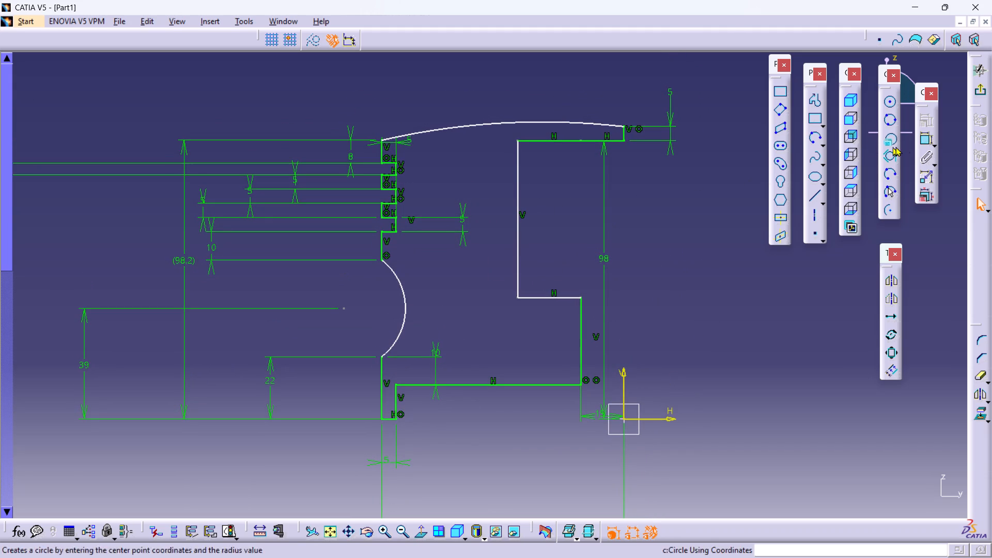
{"action": "left_click", "coordinate": [930, 135]}
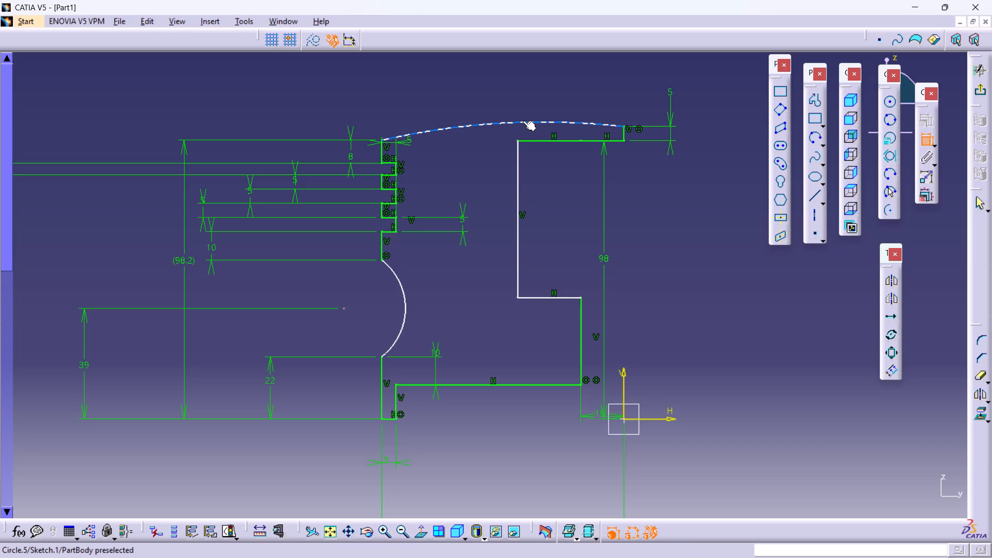
{"action": "left_click", "coordinate": [523, 121]}
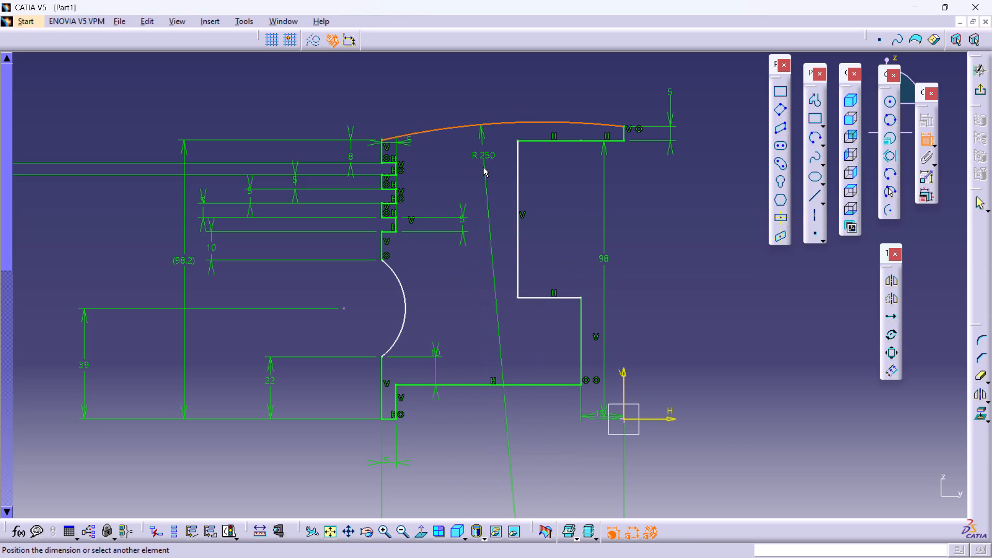
{"action": "left_click", "coordinate": [483, 167]}
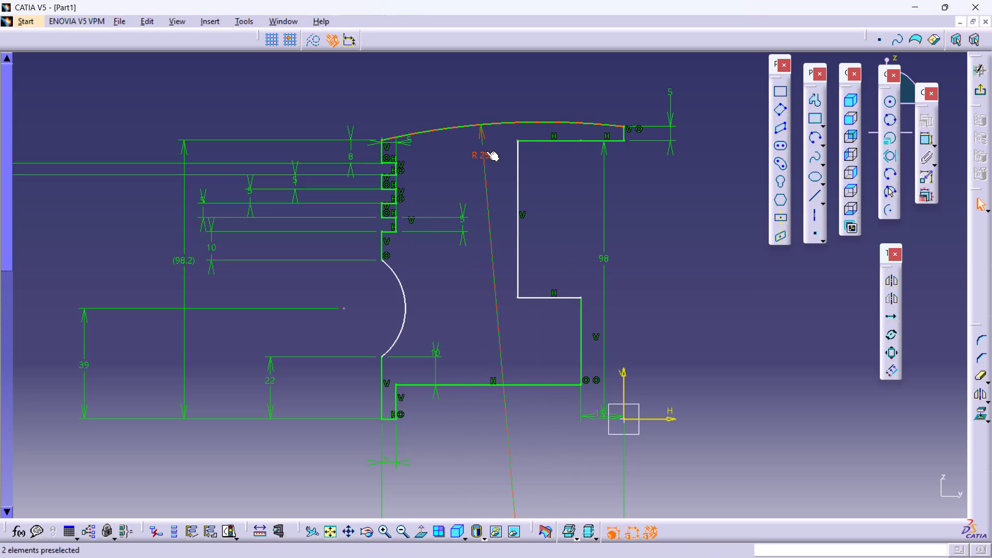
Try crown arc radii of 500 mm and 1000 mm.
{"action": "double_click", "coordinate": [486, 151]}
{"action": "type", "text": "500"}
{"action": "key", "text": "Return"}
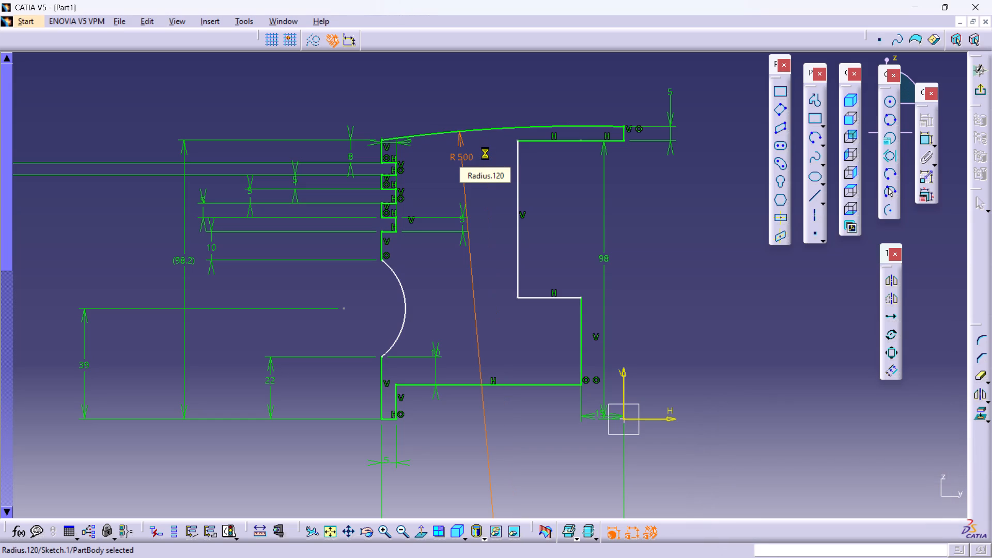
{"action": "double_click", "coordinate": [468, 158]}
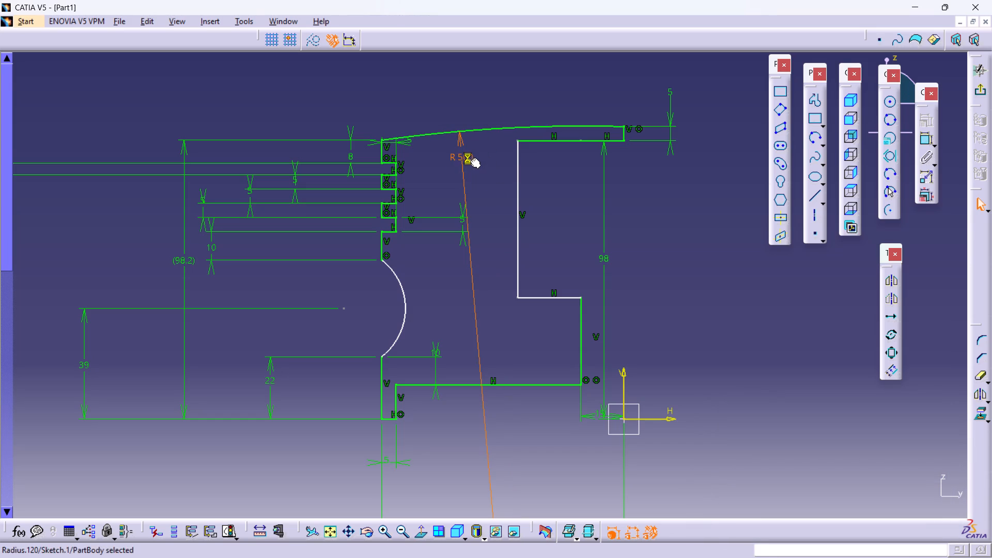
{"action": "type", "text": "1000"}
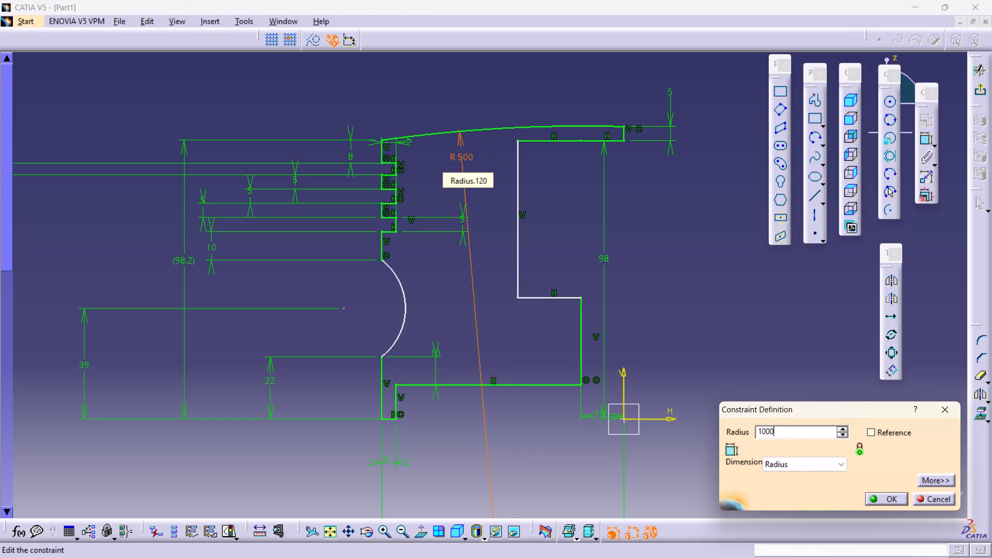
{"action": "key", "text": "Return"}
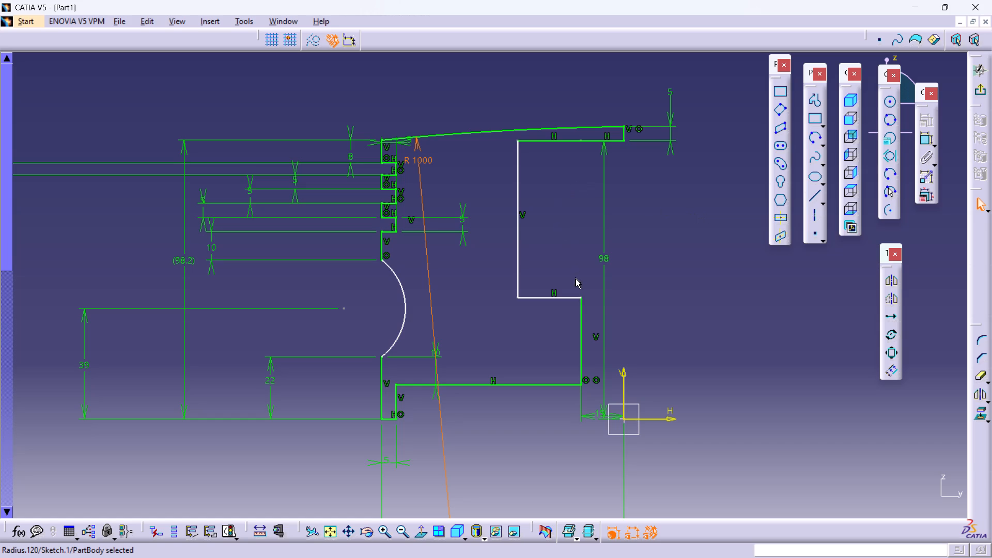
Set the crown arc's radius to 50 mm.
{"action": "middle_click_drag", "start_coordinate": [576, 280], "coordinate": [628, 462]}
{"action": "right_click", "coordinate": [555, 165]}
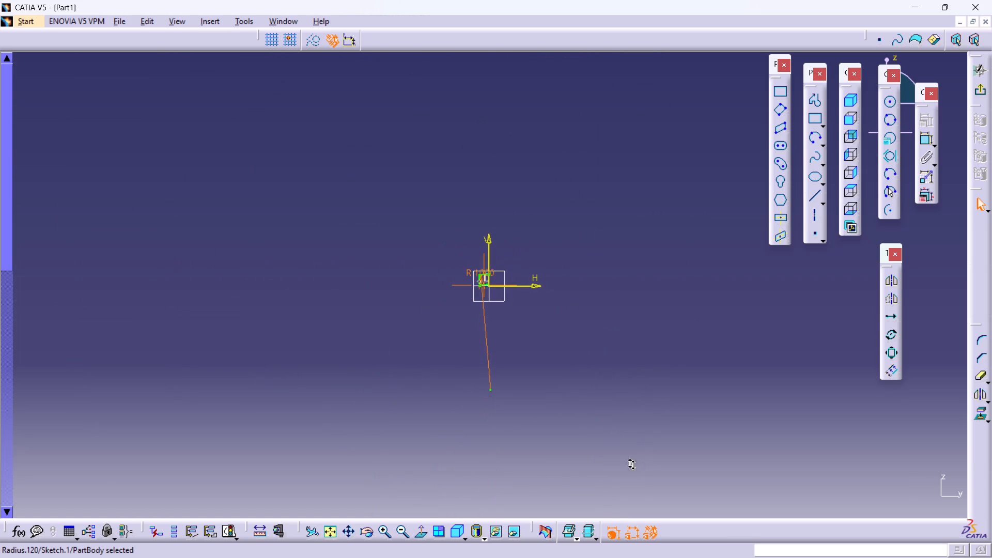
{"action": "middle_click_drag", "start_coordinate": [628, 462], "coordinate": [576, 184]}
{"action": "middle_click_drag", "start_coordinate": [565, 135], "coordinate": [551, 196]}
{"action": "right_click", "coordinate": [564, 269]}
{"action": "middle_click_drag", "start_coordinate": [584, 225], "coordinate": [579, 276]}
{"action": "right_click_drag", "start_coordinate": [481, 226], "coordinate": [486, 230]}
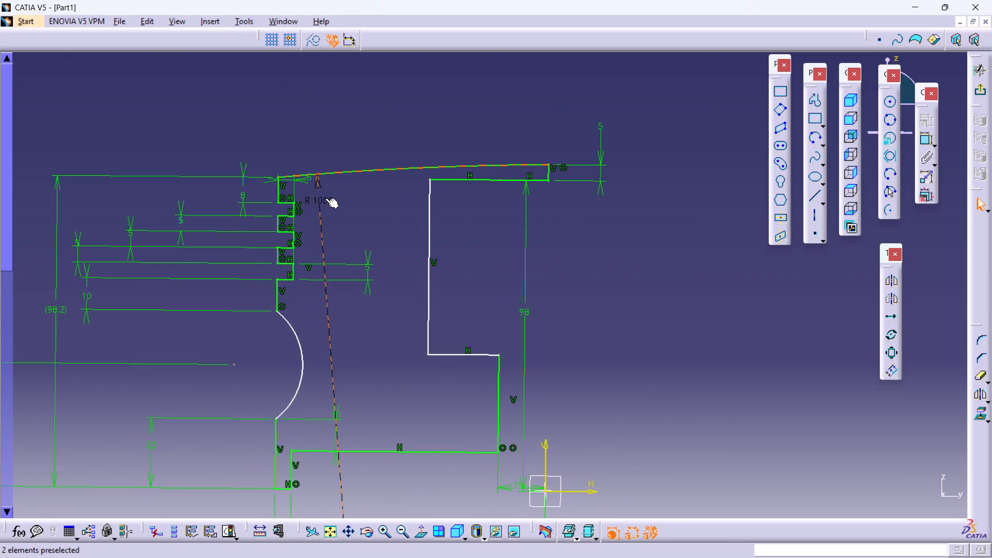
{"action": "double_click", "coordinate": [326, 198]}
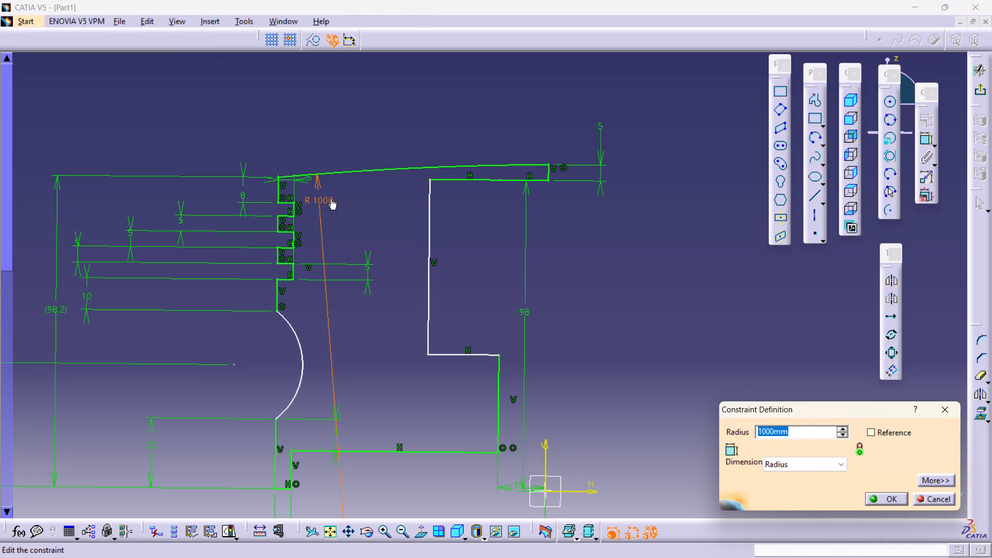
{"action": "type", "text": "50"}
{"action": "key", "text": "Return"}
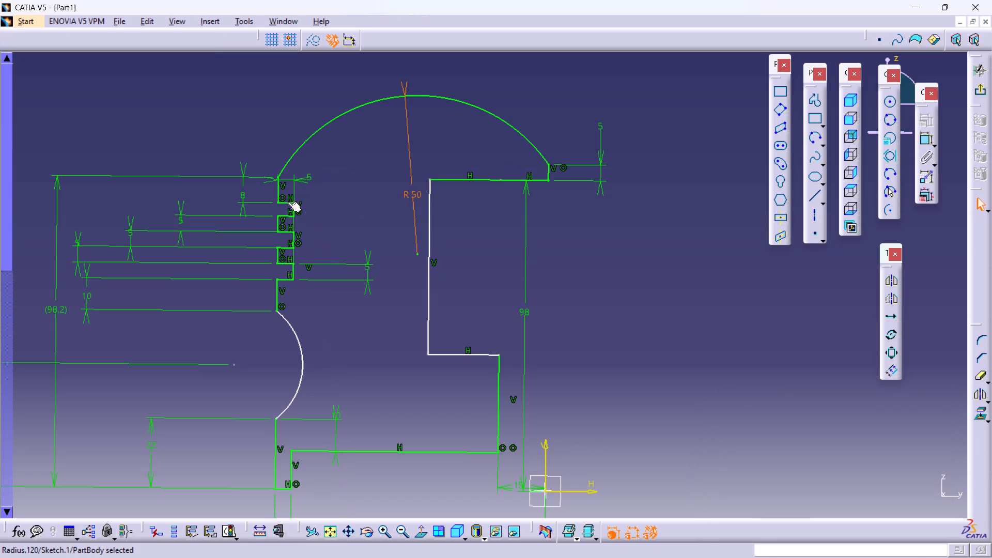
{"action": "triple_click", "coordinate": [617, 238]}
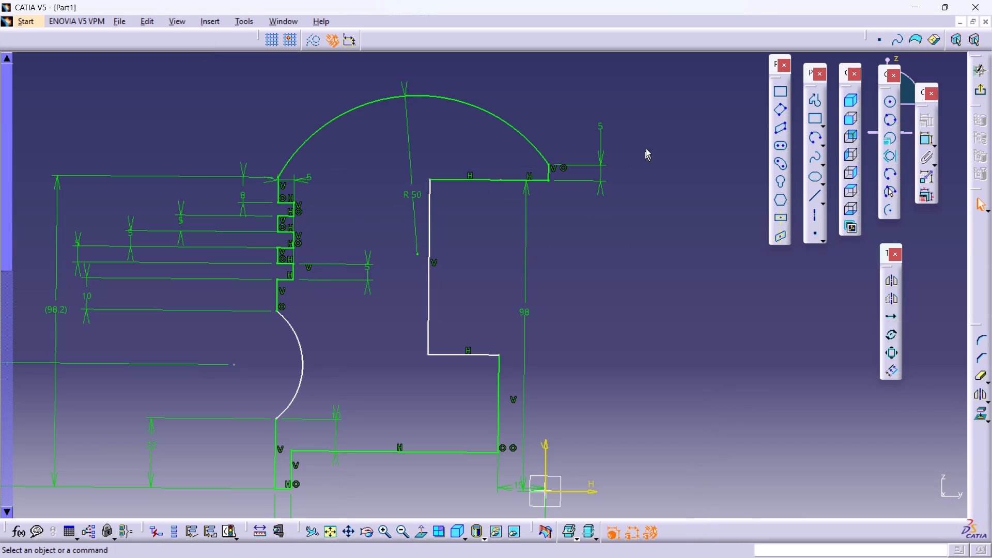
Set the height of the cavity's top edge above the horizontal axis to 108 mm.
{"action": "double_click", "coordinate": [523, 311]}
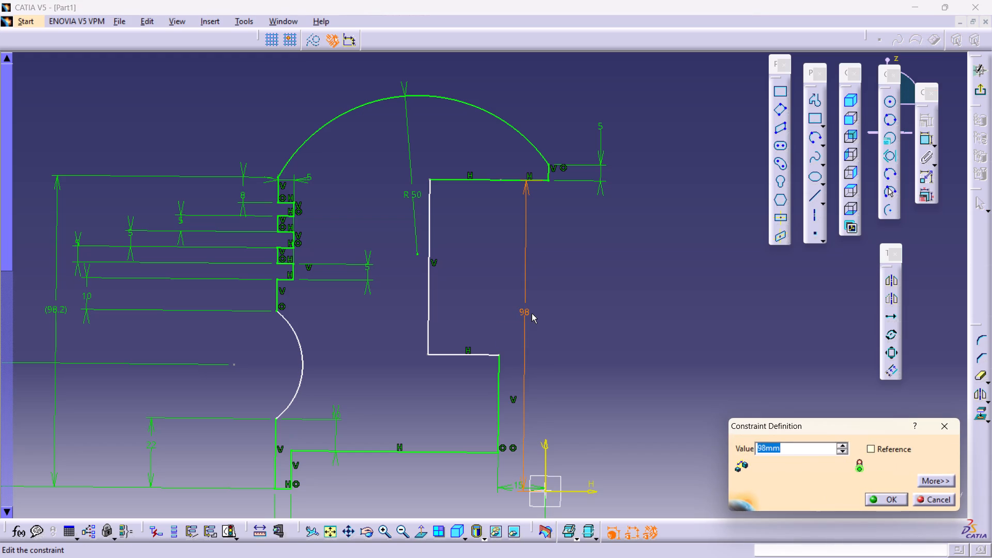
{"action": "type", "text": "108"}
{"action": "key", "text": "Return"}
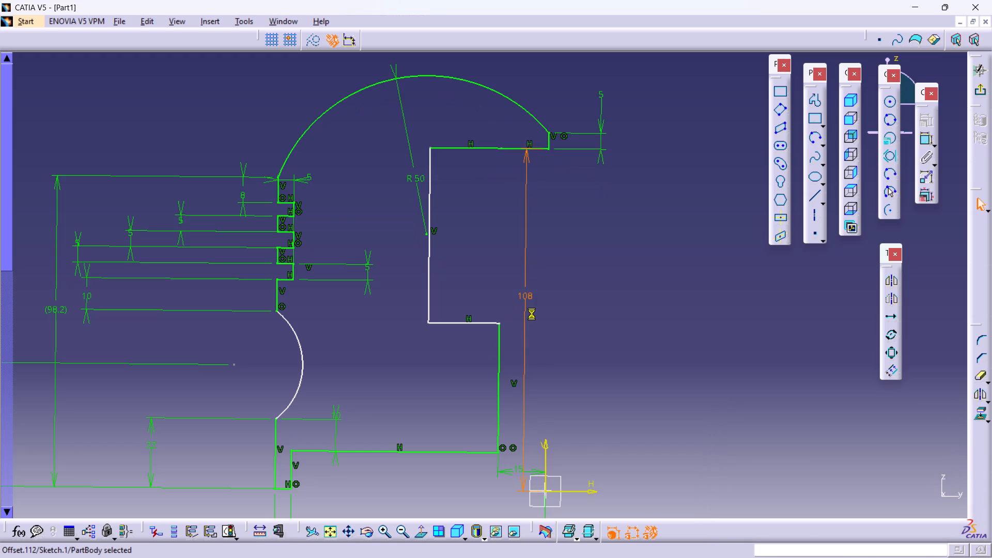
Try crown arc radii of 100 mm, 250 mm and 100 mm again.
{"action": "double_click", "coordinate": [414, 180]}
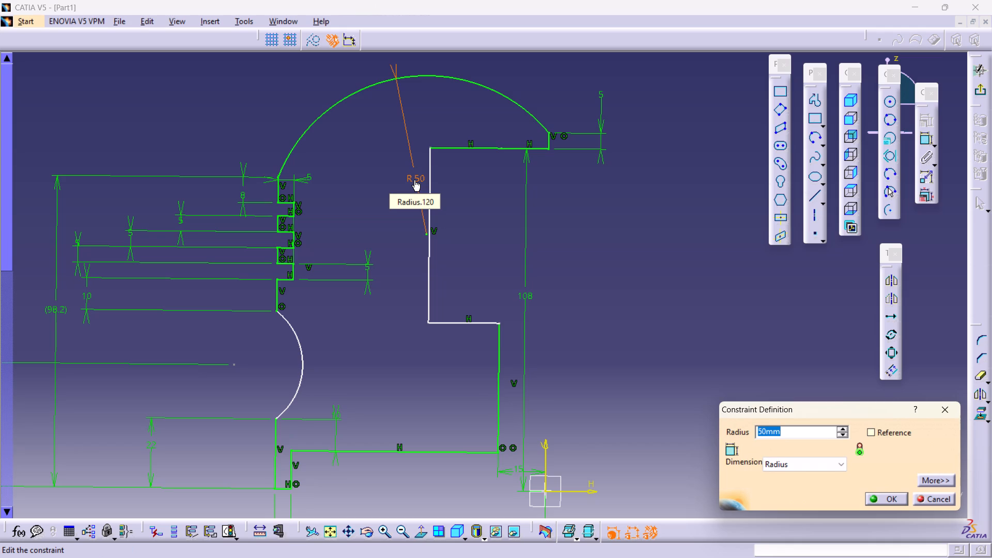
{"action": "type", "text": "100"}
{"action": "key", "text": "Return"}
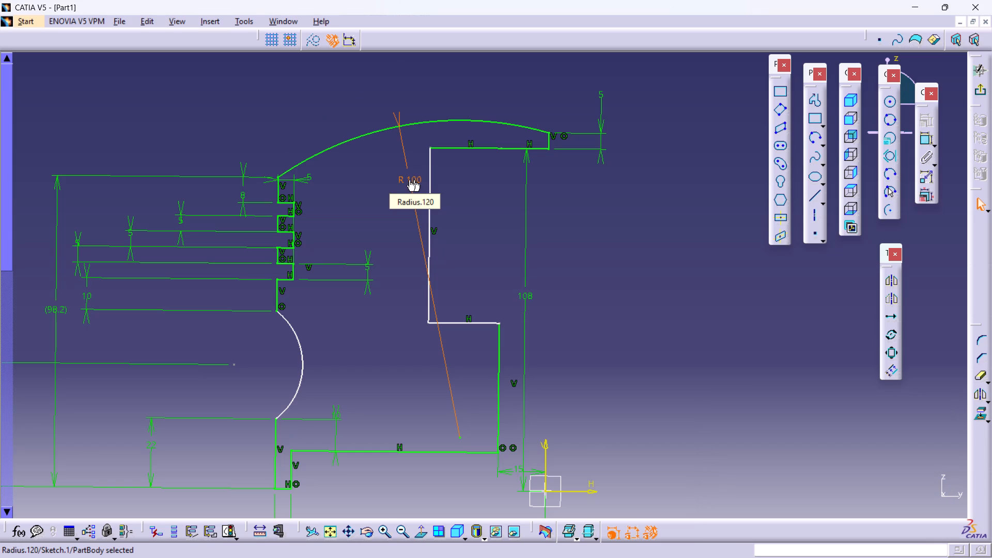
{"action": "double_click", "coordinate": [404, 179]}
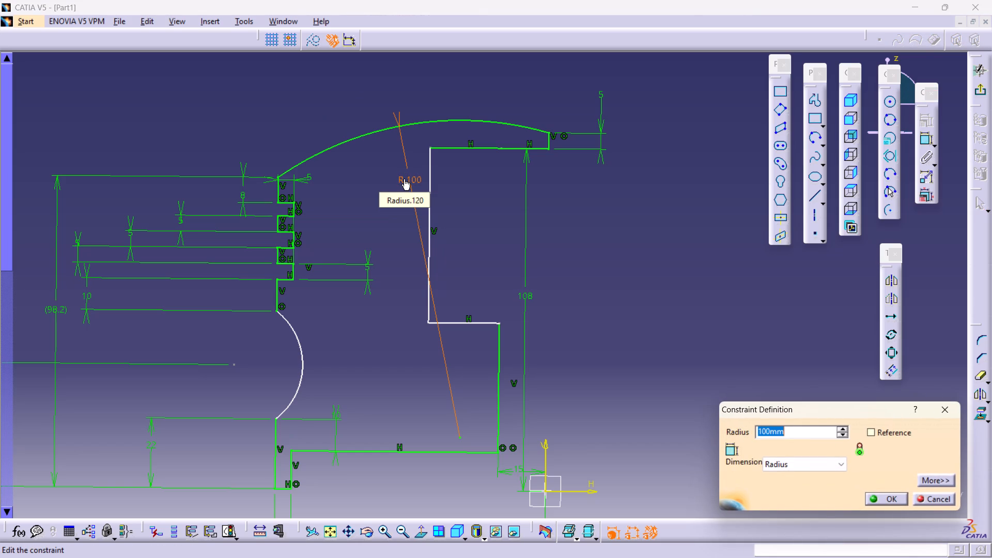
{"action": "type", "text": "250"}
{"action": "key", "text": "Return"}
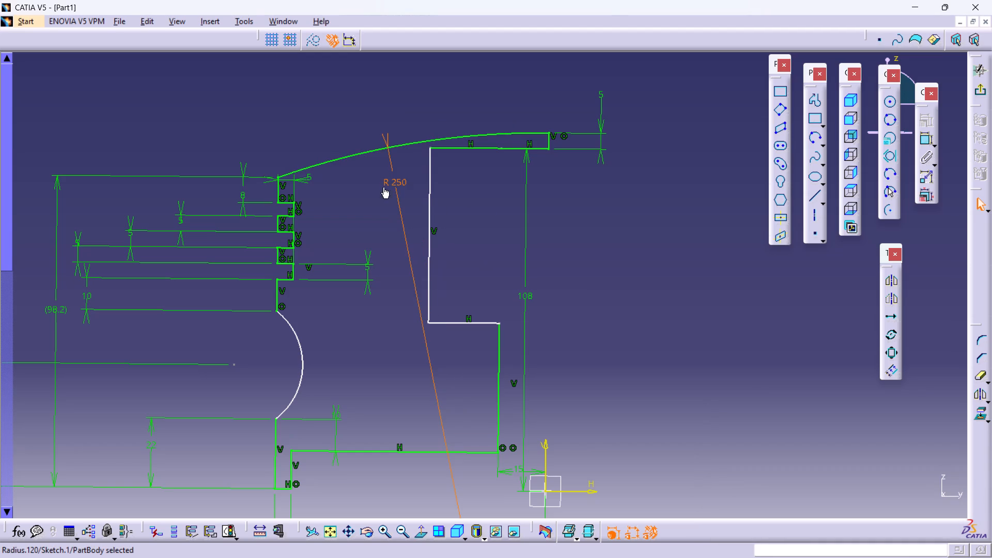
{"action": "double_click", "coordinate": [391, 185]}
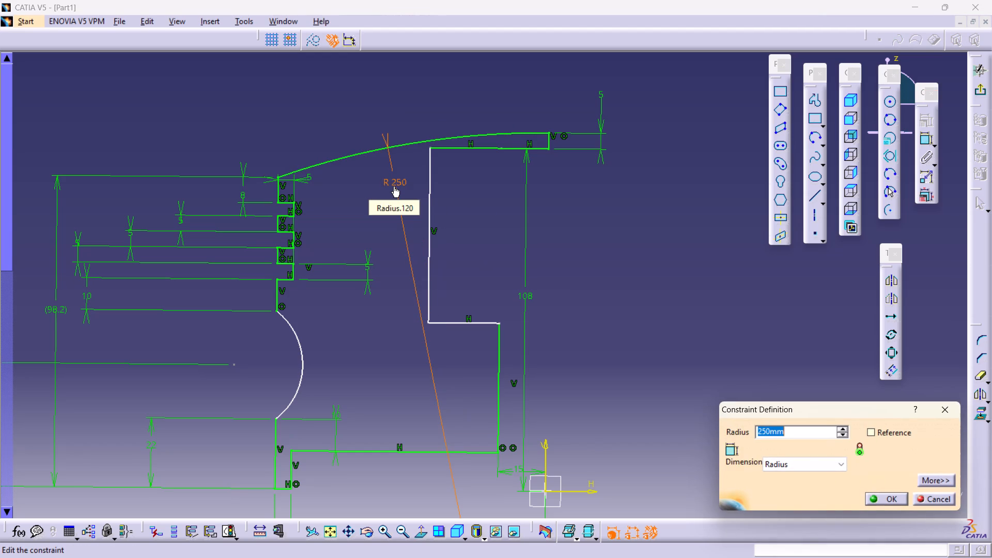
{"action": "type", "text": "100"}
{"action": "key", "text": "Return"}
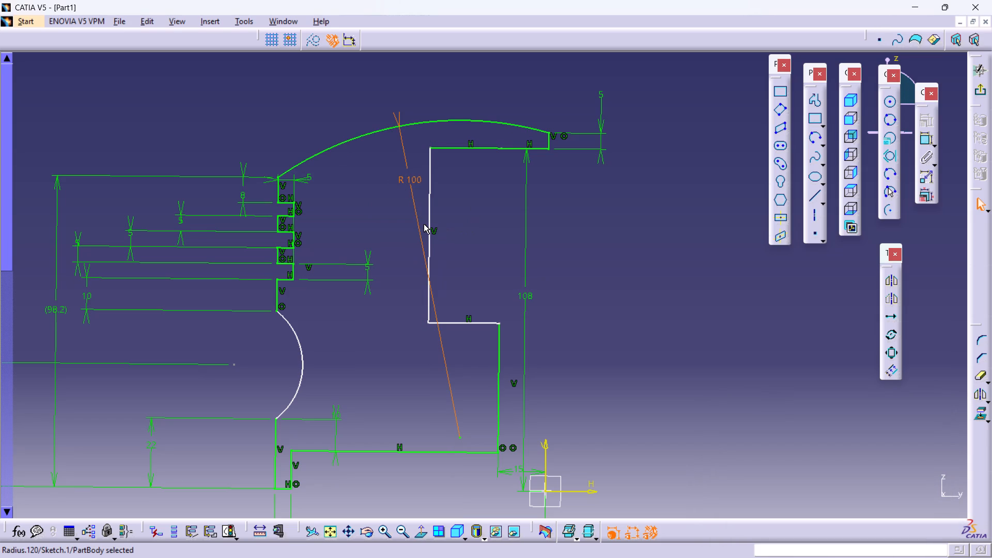
Set the crown arc's radius to 150 mm.
{"action": "double_click", "coordinate": [416, 175]}
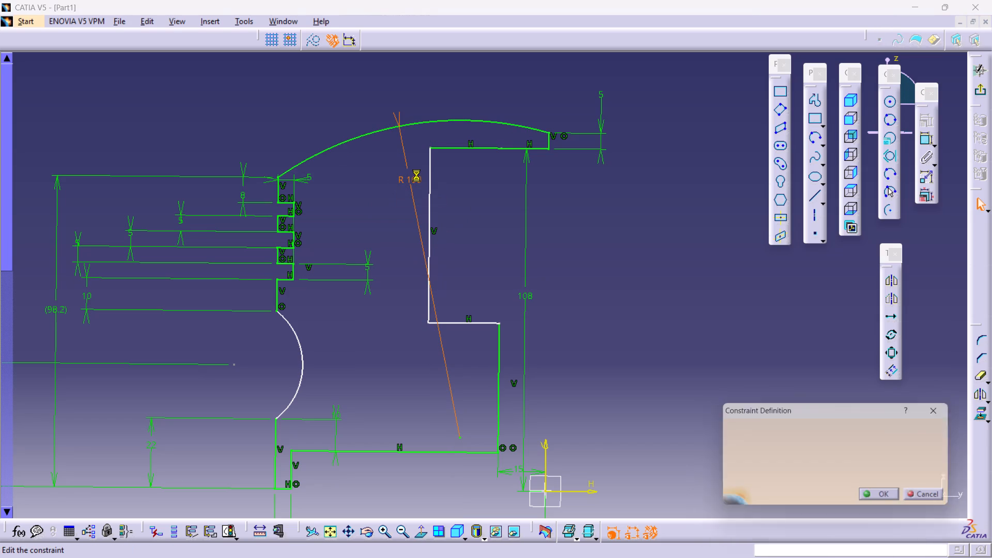
{"action": "type", "text": "150"}
{"action": "key", "text": "Return"}
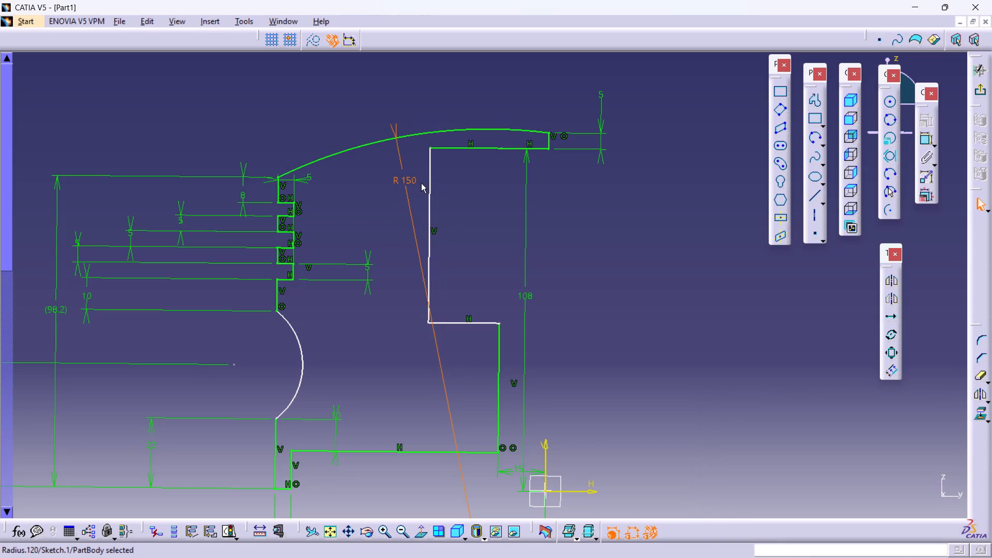
Set the height of the cavity's top edge above the horizontal axis to 100 mm and square the view to the sketch plane.
{"action": "double_click", "coordinate": [528, 296]}
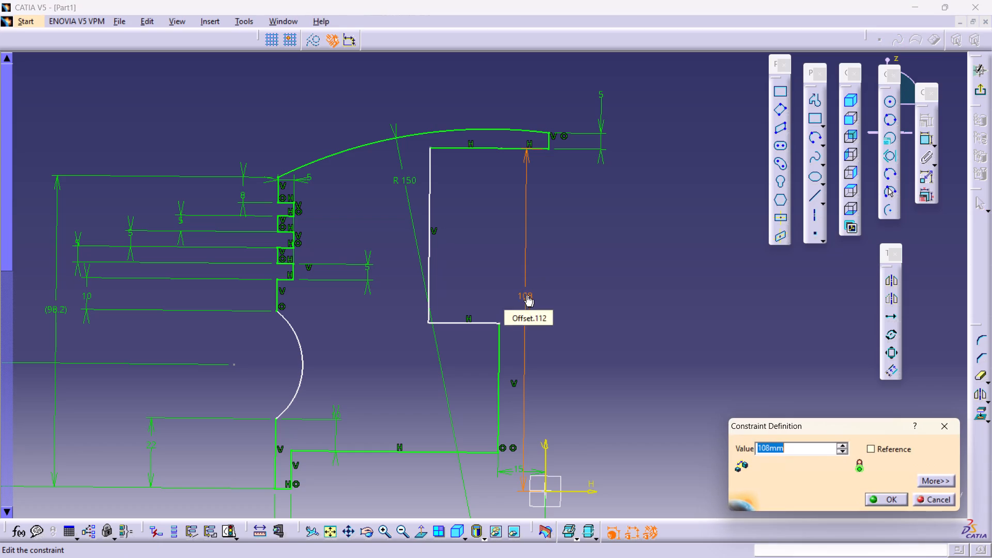
{"action": "type", "text": "100"}
{"action": "key", "text": "Return"}
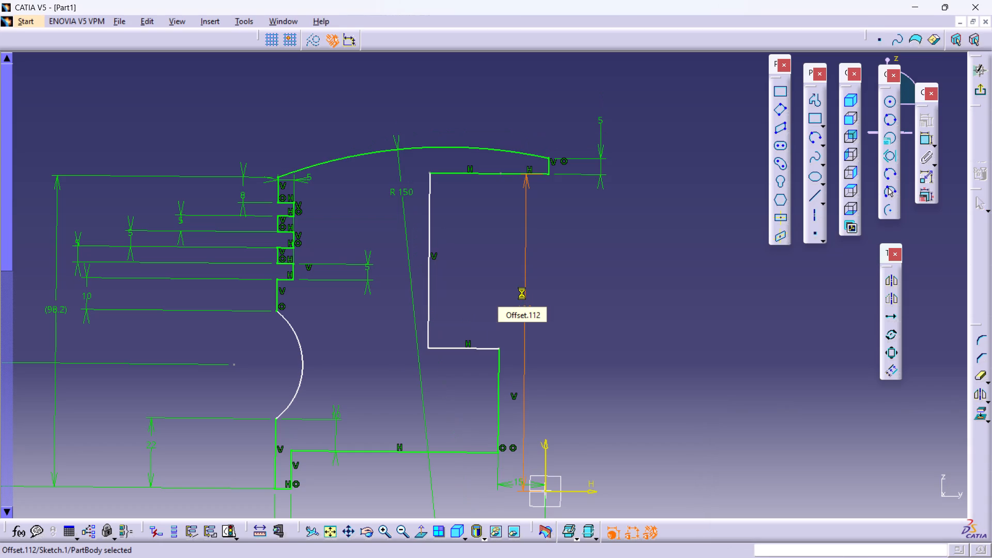
{"action": "key", "text": "F8"}
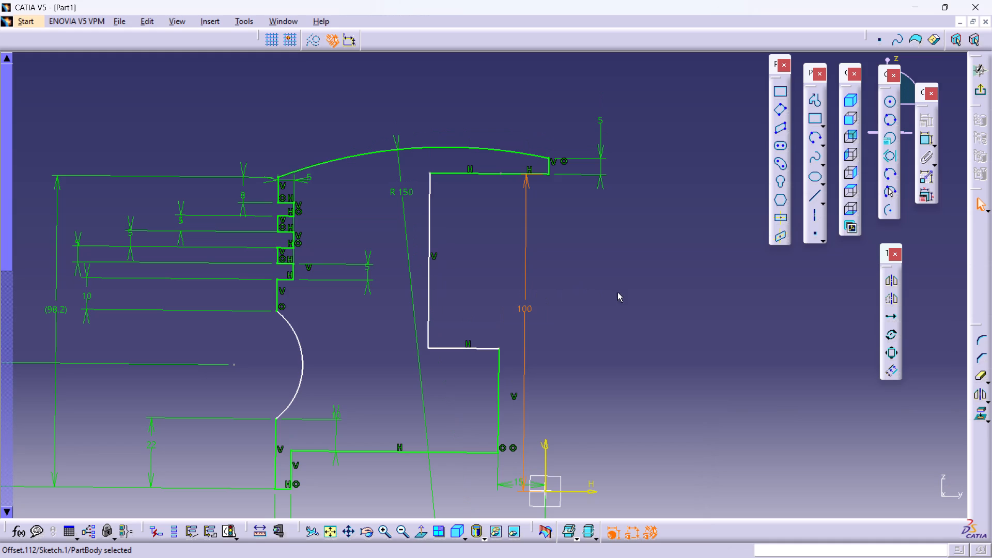
{"action": "left_click", "coordinate": [427, 534]}
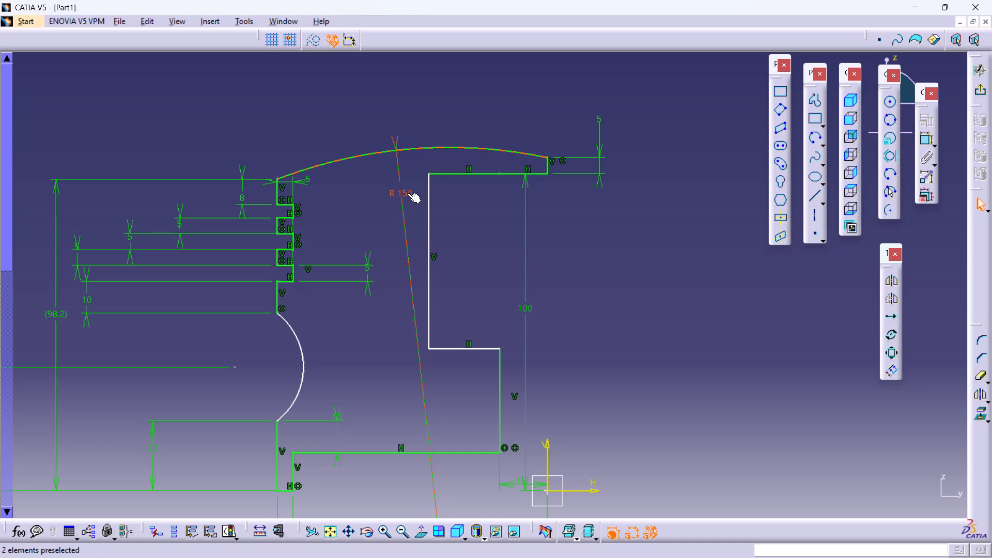
Set the length of the short vertical edge joining the crown arc to the cavity's top edge to 10 mm.
{"action": "double_click", "coordinate": [600, 115]}
{"action": "type", "text": "10"}
{"action": "key", "text": "Return"}
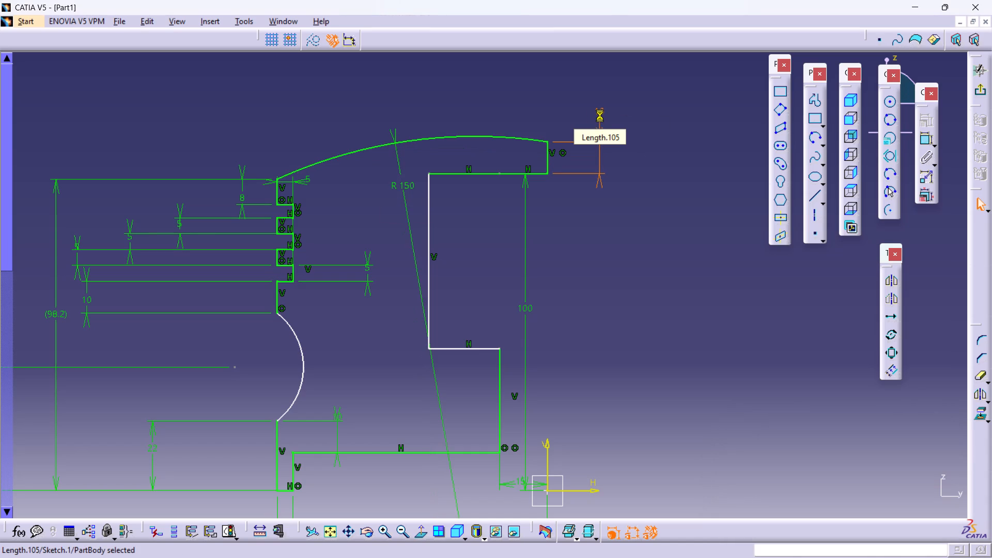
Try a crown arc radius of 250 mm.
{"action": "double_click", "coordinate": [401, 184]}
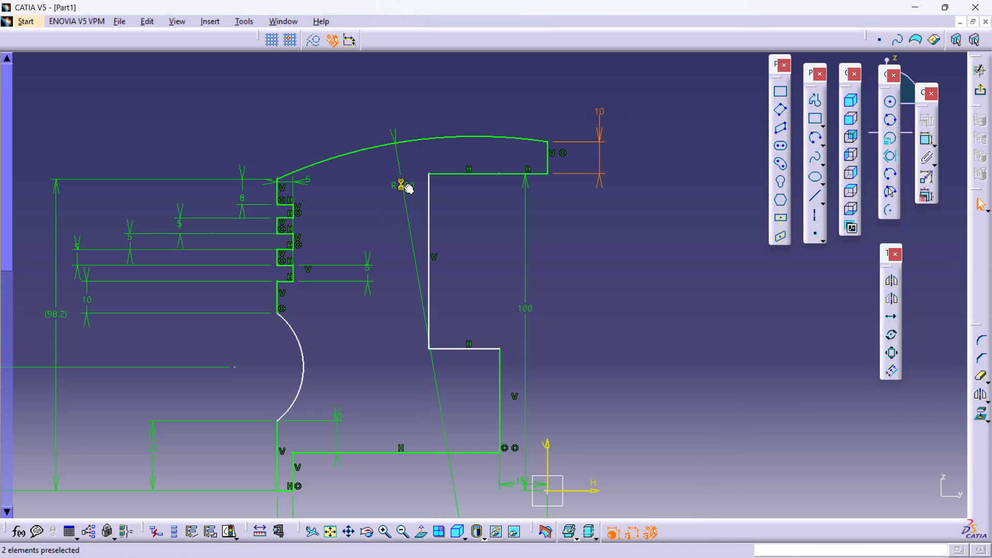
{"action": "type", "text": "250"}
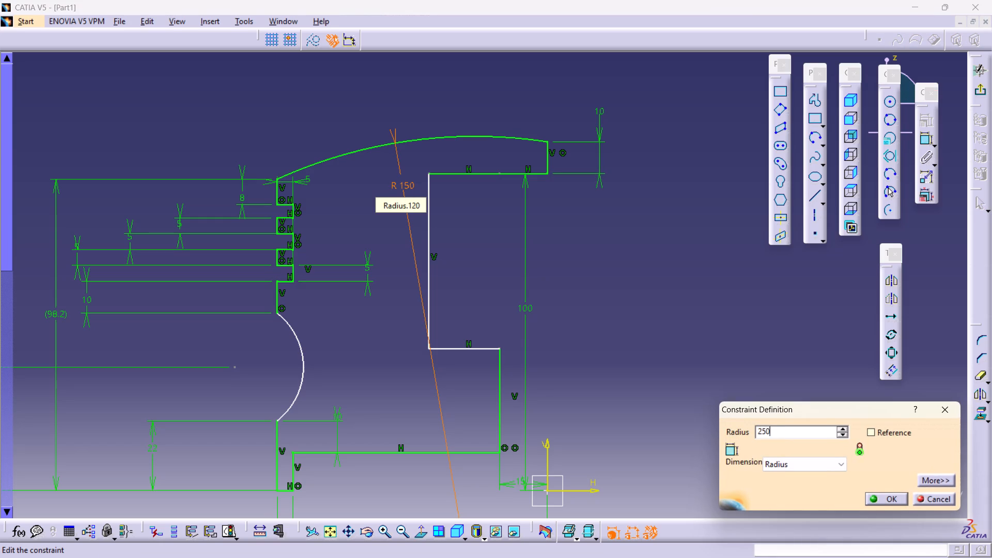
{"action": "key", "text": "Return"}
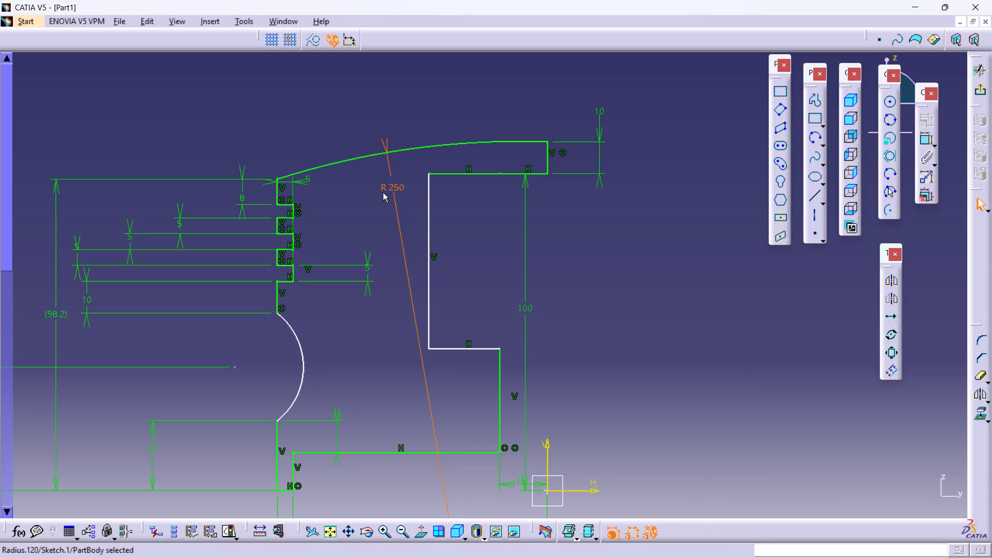
Set the crown arc's radius to 300 mm.
{"action": "double_click", "coordinate": [396, 188]}
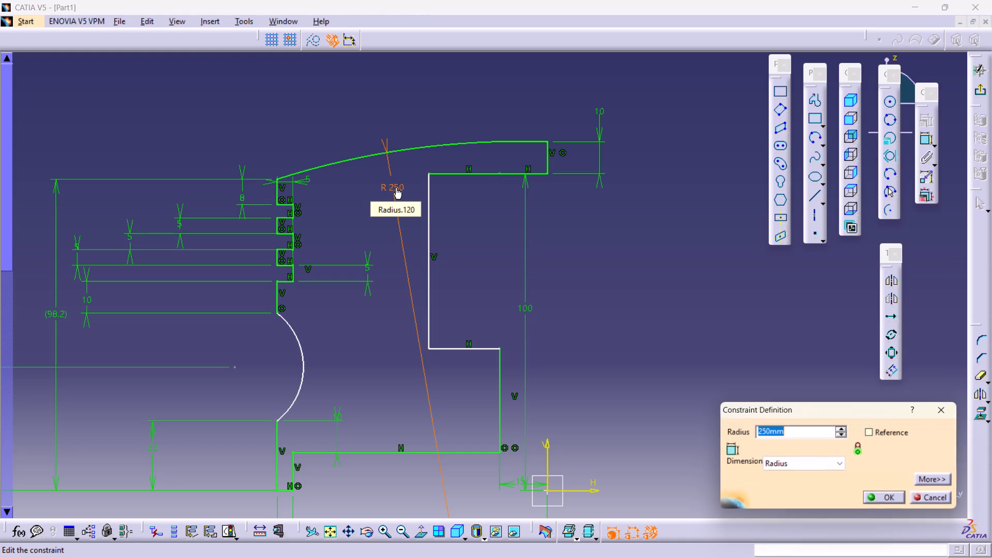
{"action": "type", "text": "300"}
{"action": "key", "text": "Return"}
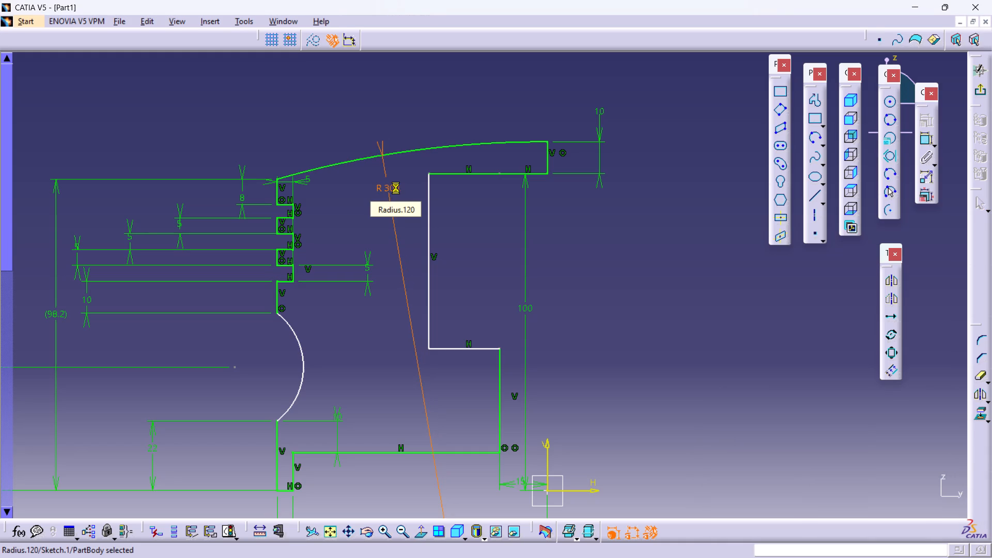
{"action": "left_click", "coordinate": [667, 228]}
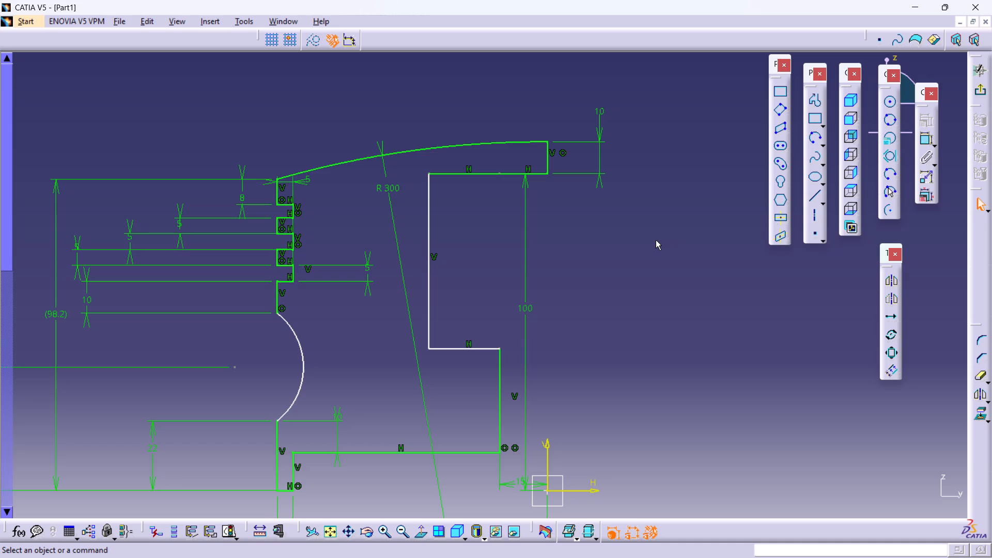
Dimension the radius of the concave side arc below the ring grooves and set it to 50 mm.
{"action": "middle_click_drag", "start_coordinate": [433, 339], "coordinate": [457, 277]}
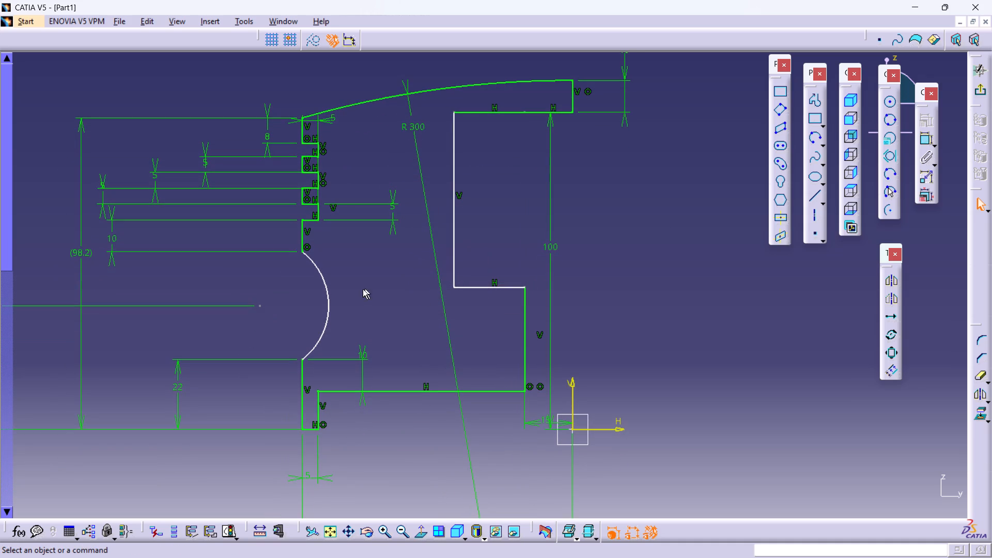
{"action": "left_click", "coordinate": [922, 142]}
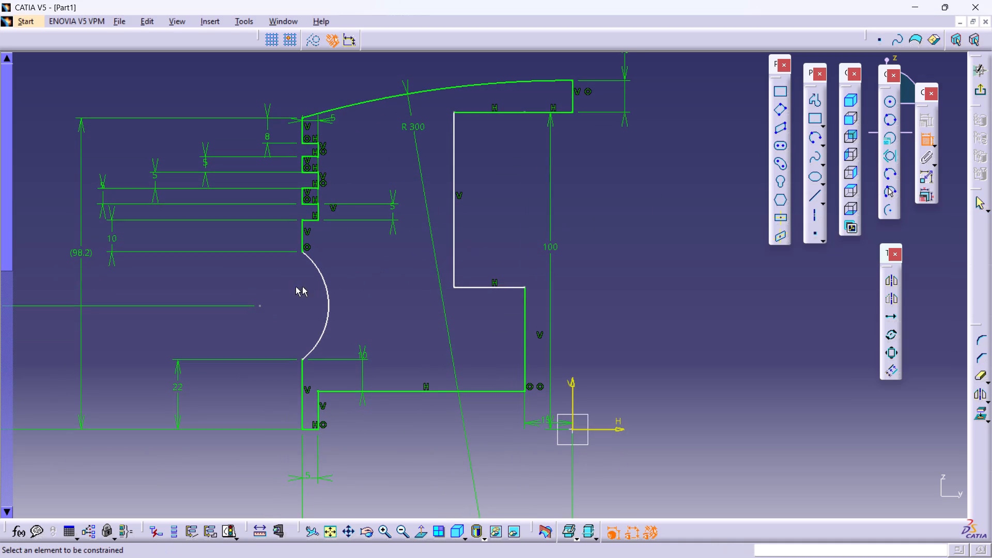
{"action": "left_click", "coordinate": [327, 287]}
{"action": "left_click", "coordinate": [361, 286]}
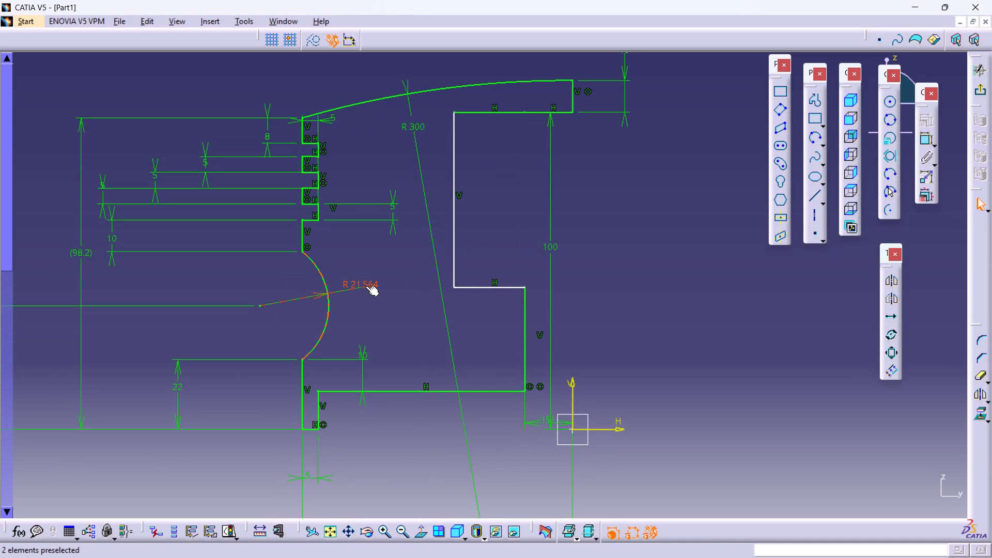
{"action": "double_click", "coordinate": [366, 286]}
{"action": "type", "text": "50"}
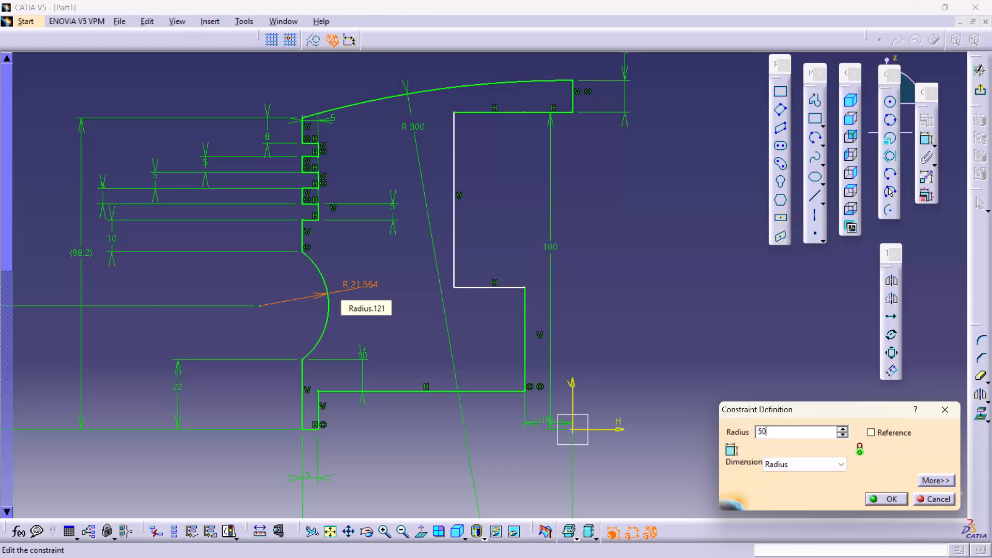
{"action": "key", "text": "Return"}
{"action": "left_click", "coordinate": [400, 297]}
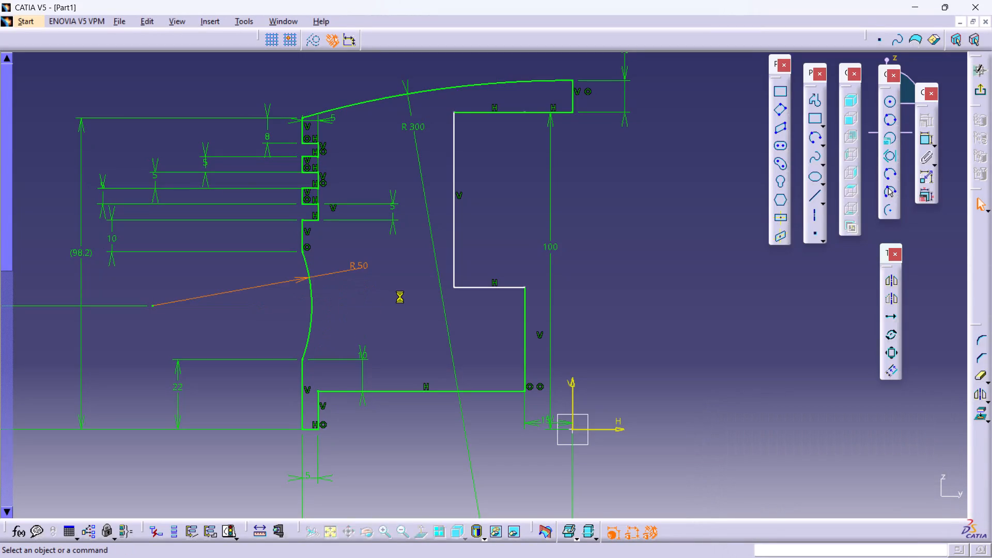
Dimension the distance between the lowest ring groove's vertical inner edge and the cavity's vertical wall and set it to 3 mm.
{"action": "middle_click_drag", "start_coordinate": [420, 299], "coordinate": [486, 291]}
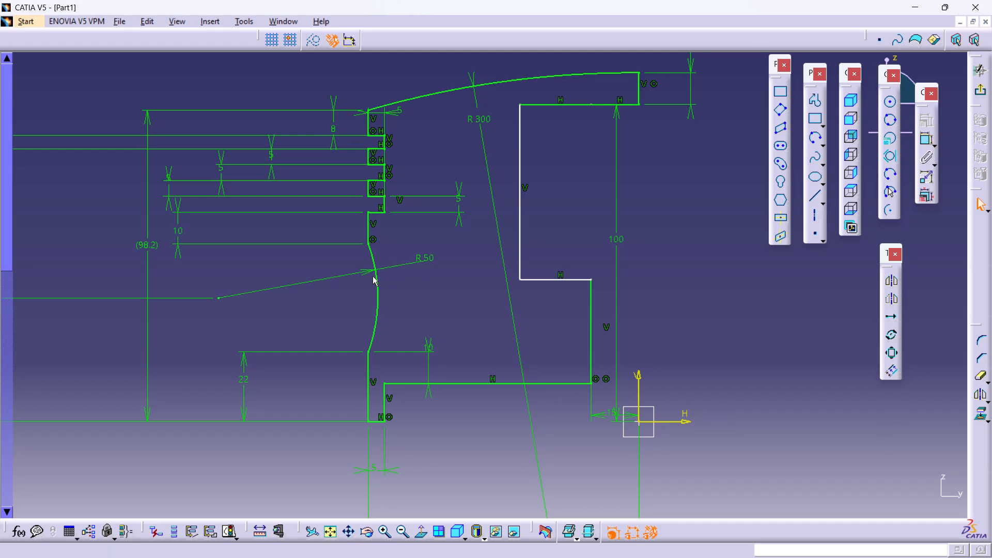
{"action": "middle_click_drag", "start_coordinate": [372, 276], "coordinate": [533, 317]}
{"action": "right_click_drag", "start_coordinate": [488, 273], "coordinate": [495, 274]}
{"action": "middle_click_drag", "start_coordinate": [533, 312], "coordinate": [480, 312]}
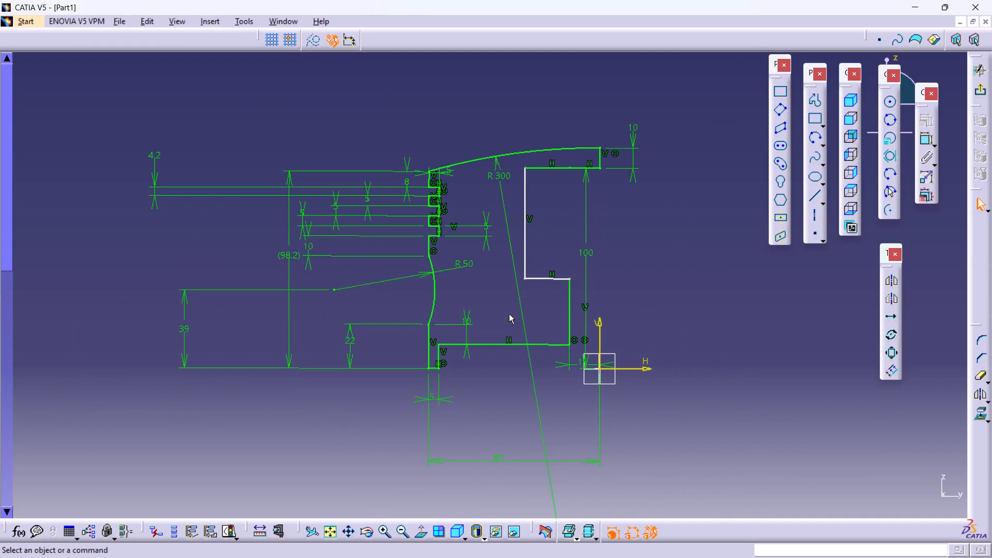
{"action": "middle_click_drag", "start_coordinate": [641, 286], "coordinate": [633, 286]}
{"action": "middle_click_drag", "start_coordinate": [620, 286], "coordinate": [581, 286]}
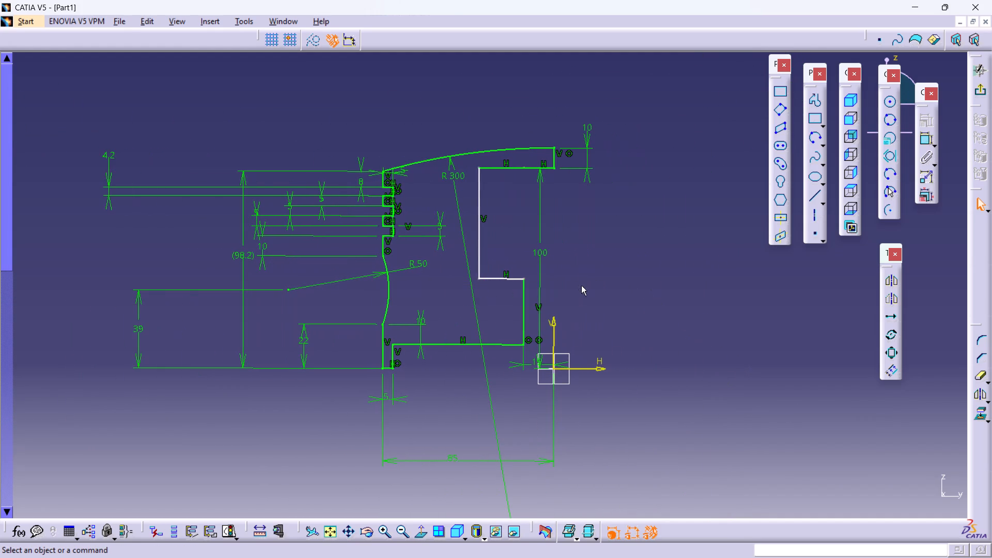
{"action": "middle_click_drag", "start_coordinate": [518, 263], "coordinate": [509, 211]}
{"action": "right_click", "coordinate": [518, 263]}
{"action": "middle_click_drag", "start_coordinate": [549, 230], "coordinate": [579, 285]}
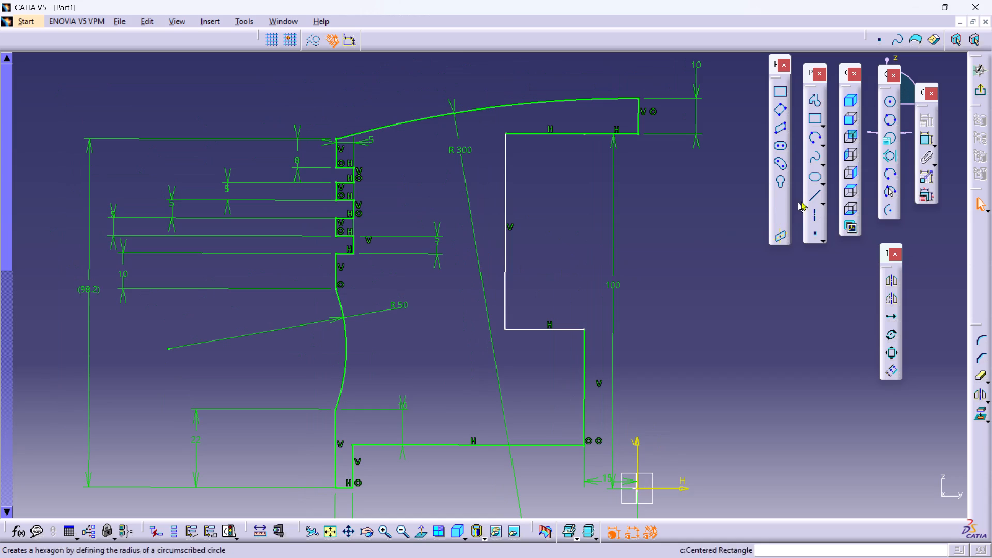
{"action": "left_click", "coordinate": [924, 136]}
{"action": "left_click", "coordinate": [352, 243]}
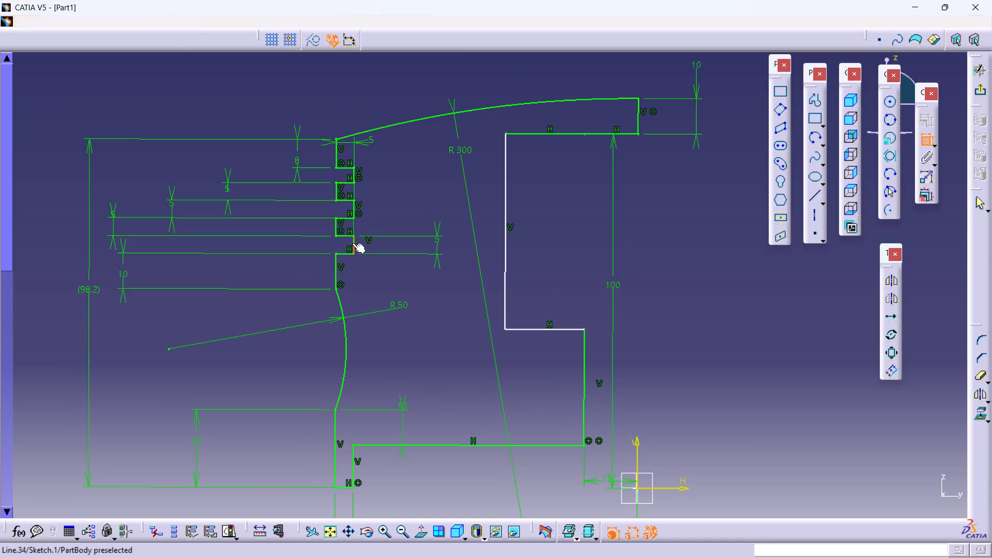
{"action": "left_click", "coordinate": [506, 261]}
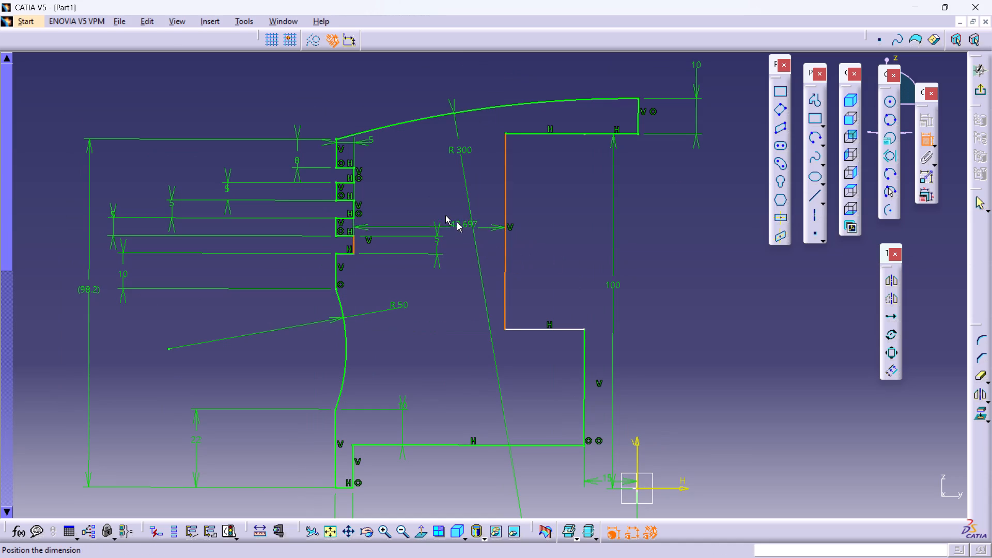
{"action": "left_click", "coordinate": [416, 194]}
{"action": "double_click", "coordinate": [426, 194]}
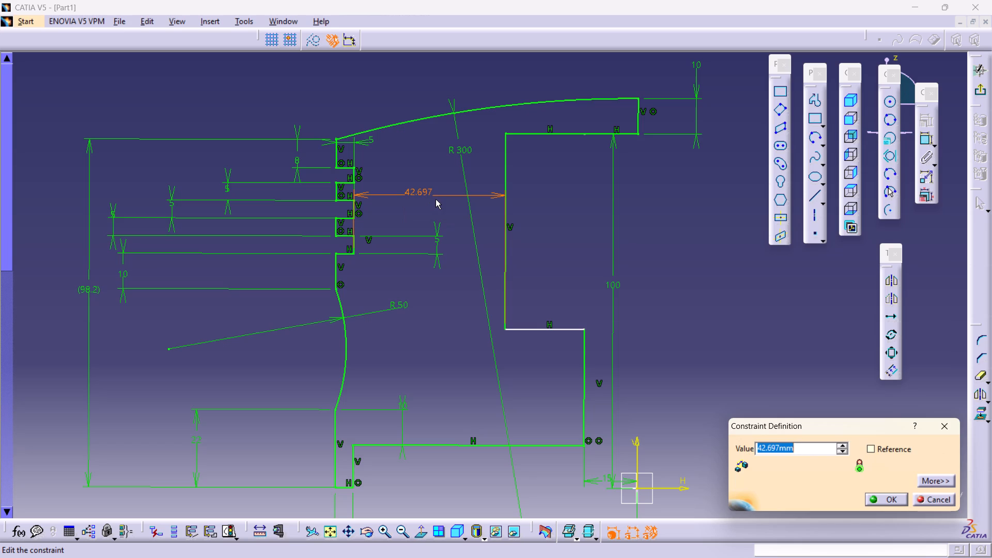
{"action": "key", "text": "3"}
{"action": "key", "text": "Return"}
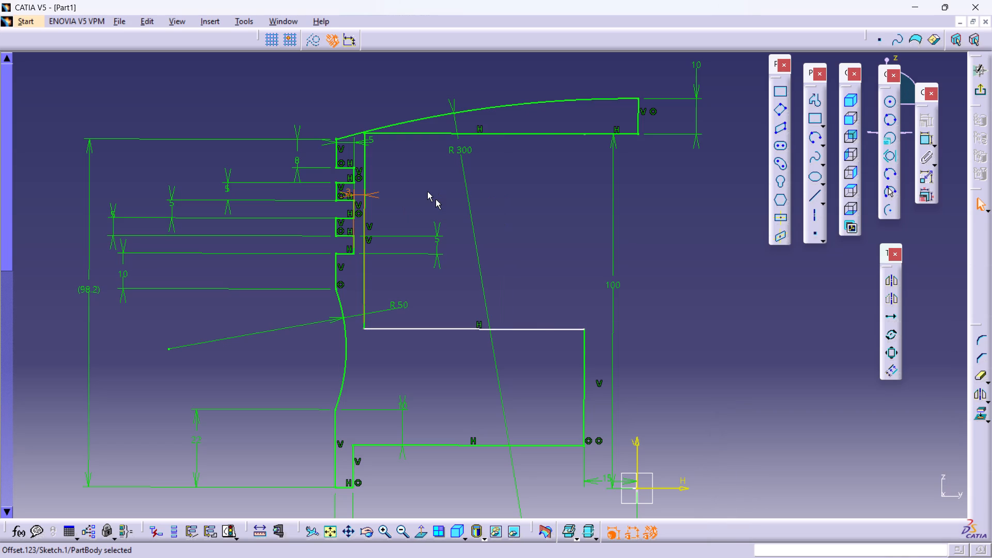
{"action": "double_click", "coordinate": [522, 226]}
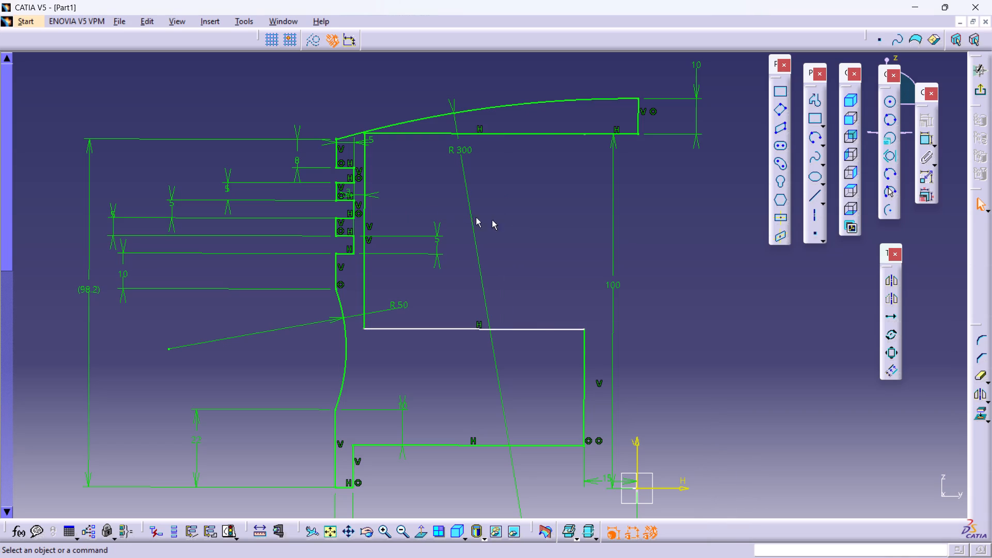
Set the height of the cavity's top edge above the horizontal axis to 98 mm and square the view to the sketch plane.
{"action": "middle_click_drag", "start_coordinate": [418, 206], "coordinate": [418, 190]}
{"action": "right_click", "coordinate": [443, 292]}
{"action": "middle_click_drag", "start_coordinate": [454, 259], "coordinate": [355, 249]}
{"action": "right_click_drag", "start_coordinate": [352, 247], "coordinate": [355, 249]}
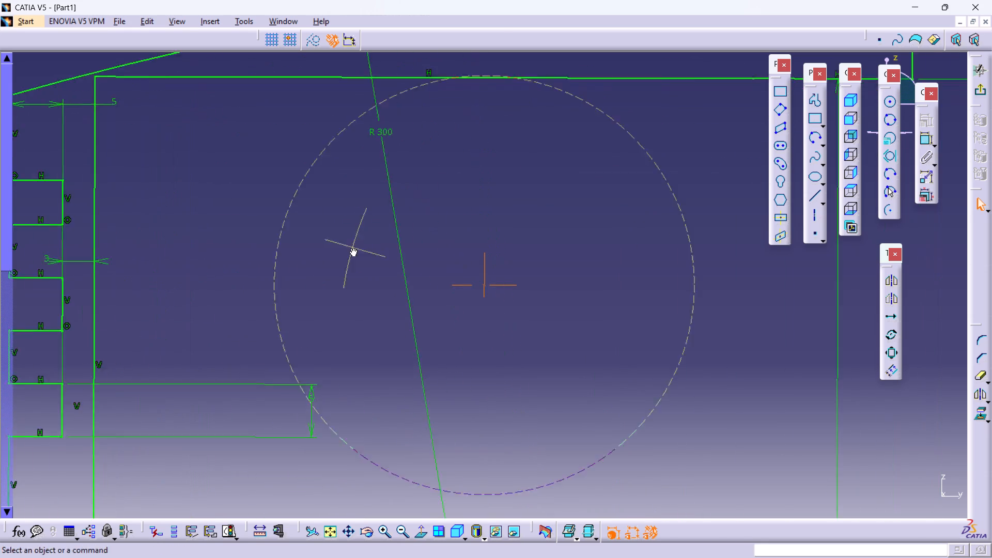
{"action": "right_click_drag", "start_coordinate": [355, 249], "coordinate": [358, 251]}
{"action": "middle_click_drag", "start_coordinate": [355, 249], "coordinate": [417, 296]}
{"action": "middle_click_drag", "start_coordinate": [469, 347], "coordinate": [364, 332]}
{"action": "middle_click_drag", "start_coordinate": [473, 331], "coordinate": [443, 356]}
{"action": "right_click", "coordinate": [385, 327]}
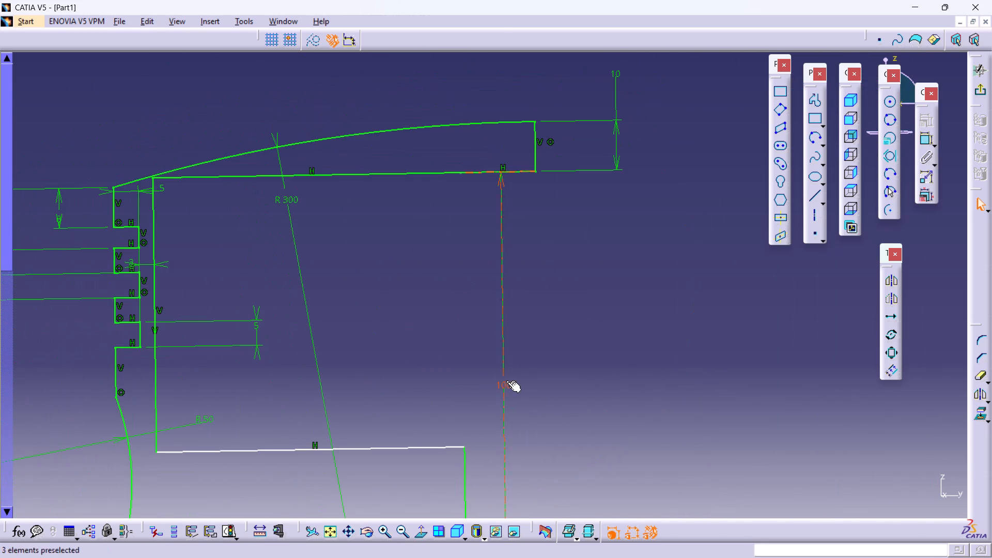
{"action": "double_click", "coordinate": [504, 384]}
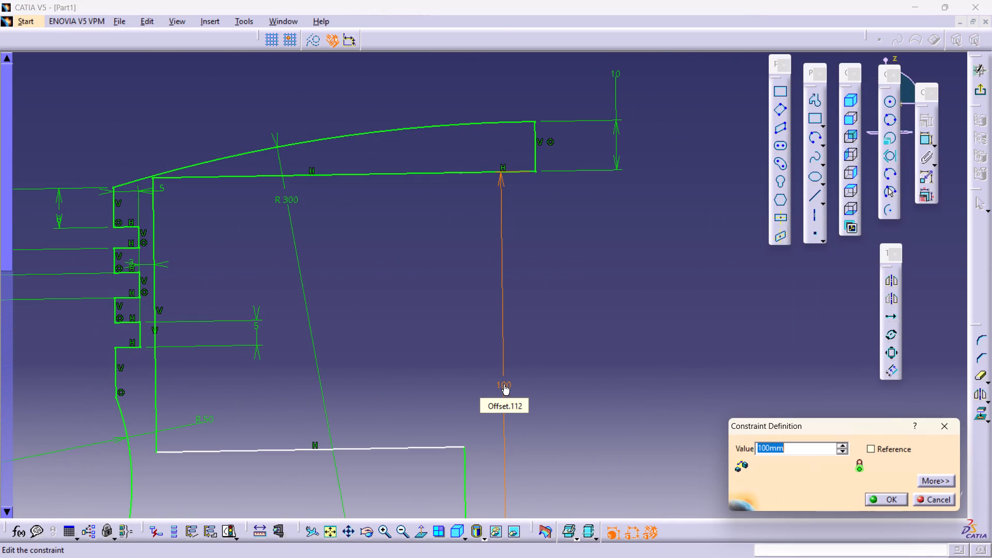
{"action": "type", "text": "98"}
{"action": "key", "text": "Return"}
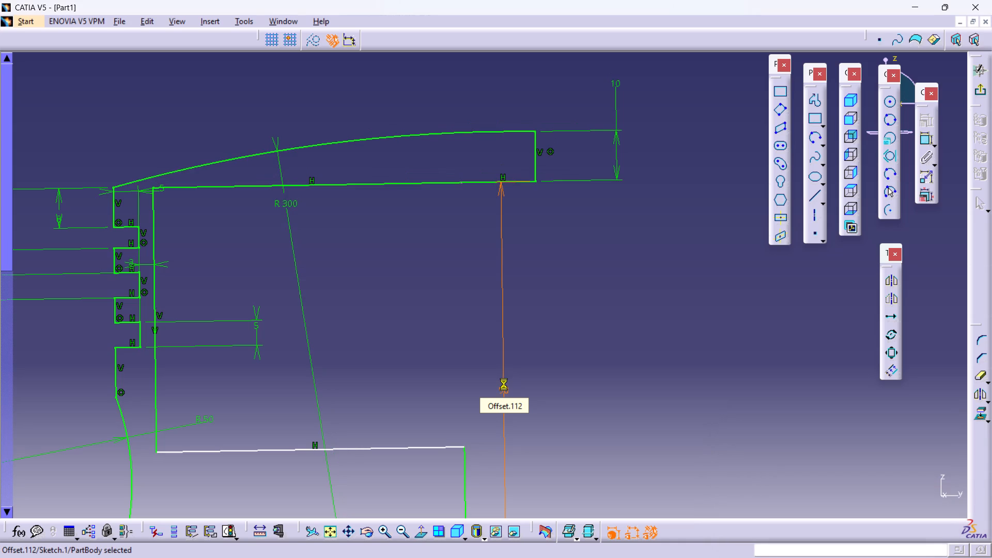
{"action": "double_click", "coordinate": [634, 348]}
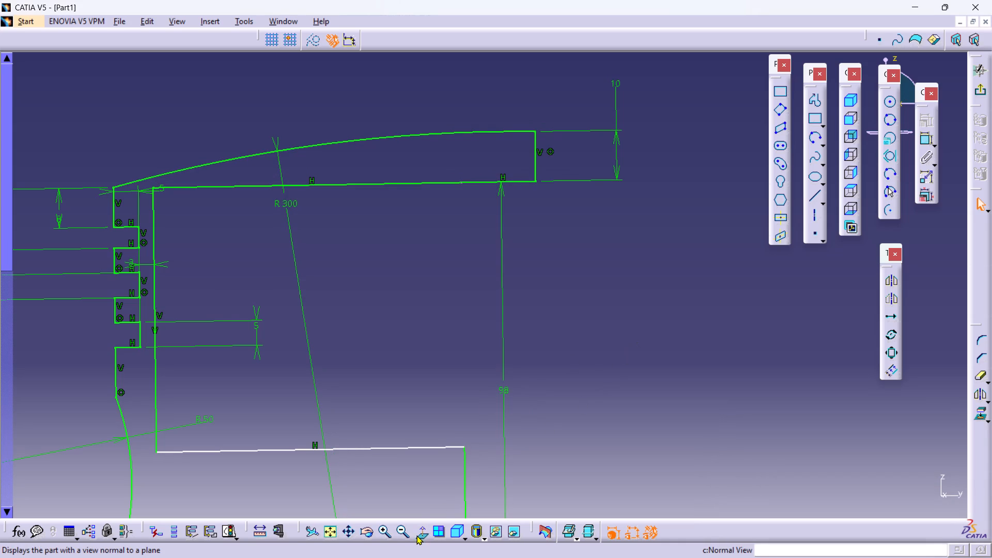
{"action": "left_click", "coordinate": [416, 535]}
Set the profile's overall half-width, from the outer wall to the vertical axis, to 45 mm.
{"action": "middle_click_drag", "start_coordinate": [567, 395], "coordinate": [584, 347]}
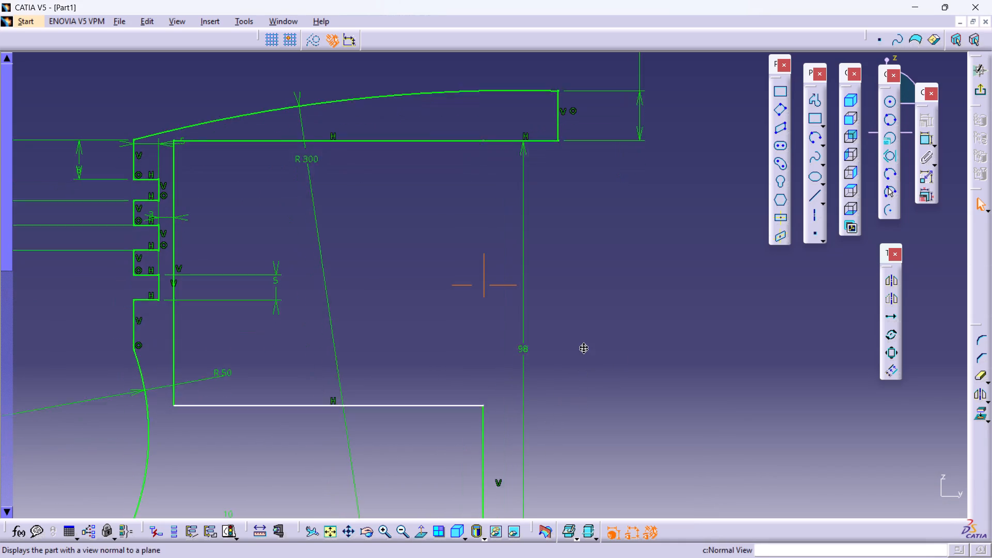
{"action": "middle_click_drag", "start_coordinate": [584, 347], "coordinate": [606, 394]}
{"action": "right_click", "coordinate": [584, 339]}
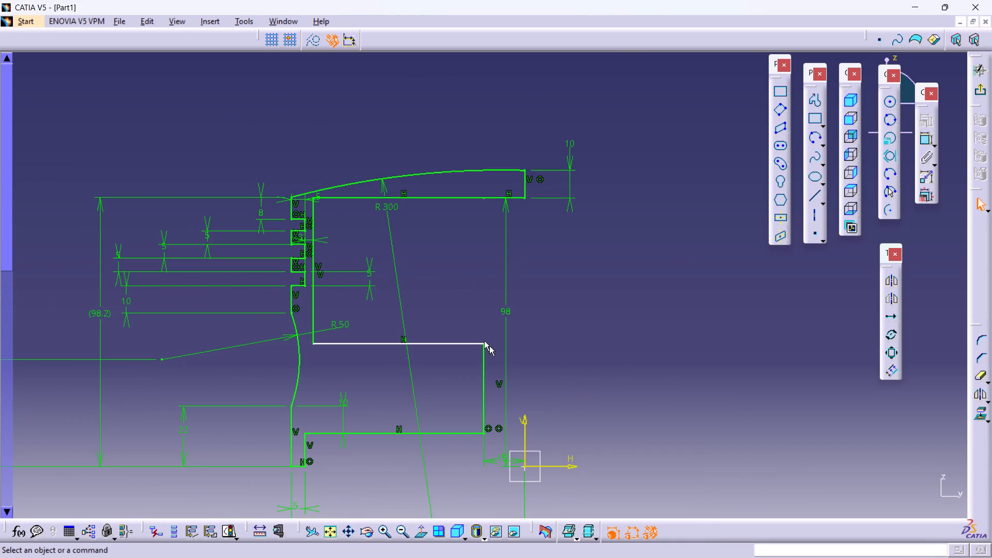
{"action": "middle_click_drag", "start_coordinate": [515, 376], "coordinate": [535, 329]}
{"action": "middle_click_drag", "start_coordinate": [556, 438], "coordinate": [571, 338]}
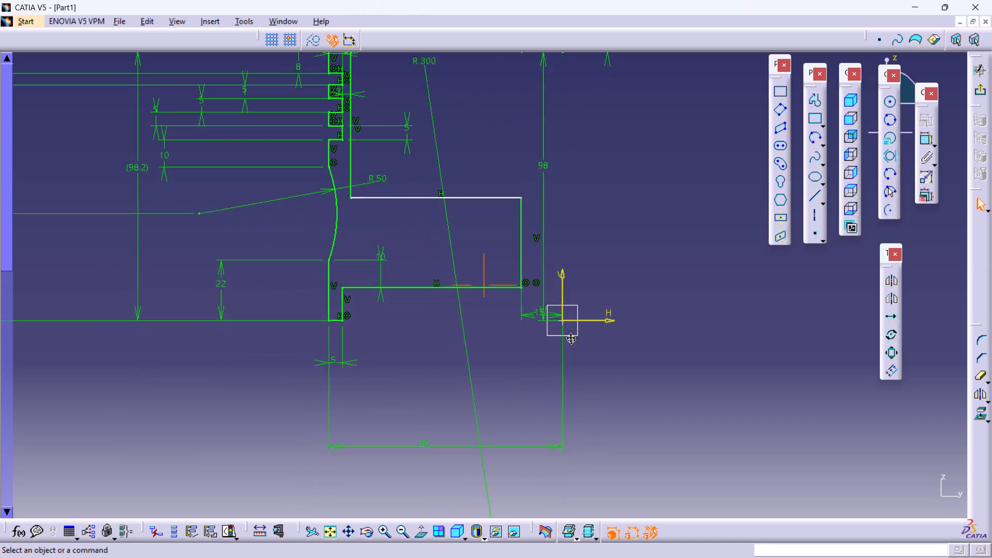
{"action": "middle_click_drag", "start_coordinate": [571, 338], "coordinate": [572, 311]}
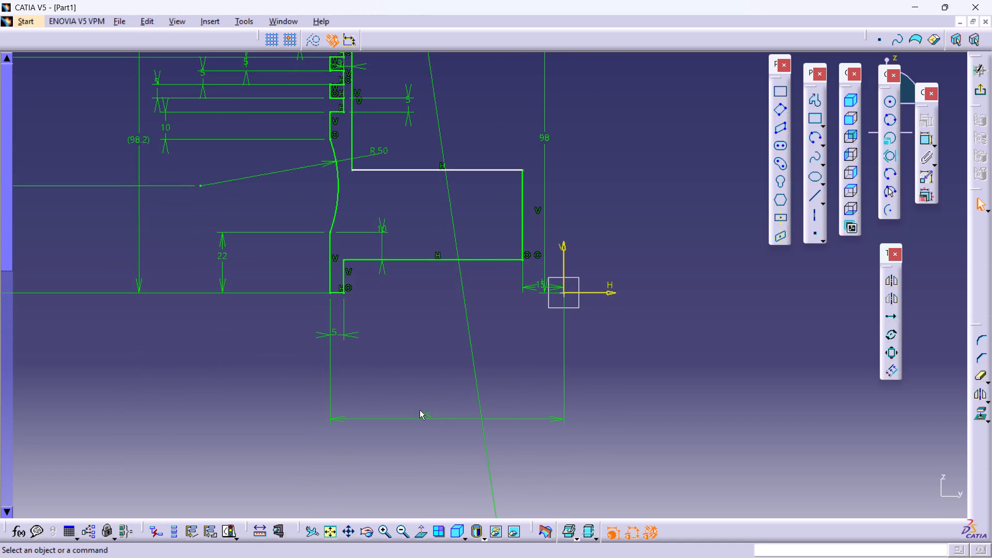
{"action": "middle_click_drag", "start_coordinate": [482, 382], "coordinate": [526, 415]}
{"action": "right_click_drag", "start_coordinate": [514, 406], "coordinate": [507, 405]}
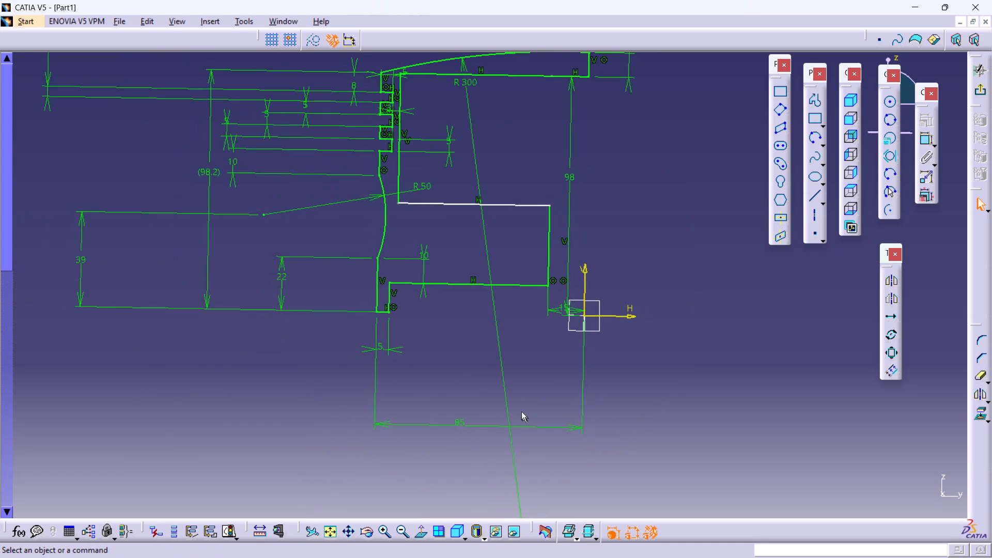
{"action": "middle_click_drag", "start_coordinate": [453, 378], "coordinate": [487, 408]}
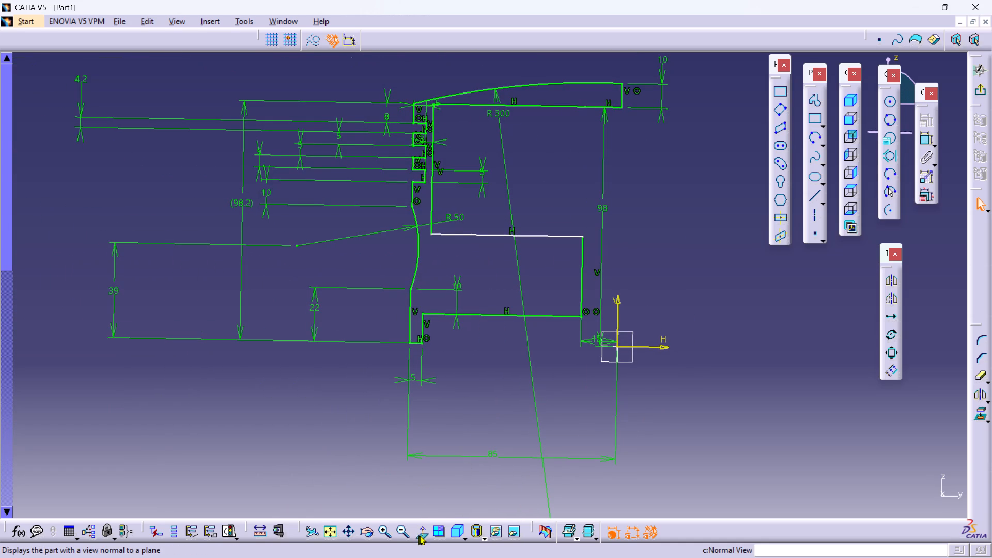
{"action": "left_click", "coordinate": [421, 535]}
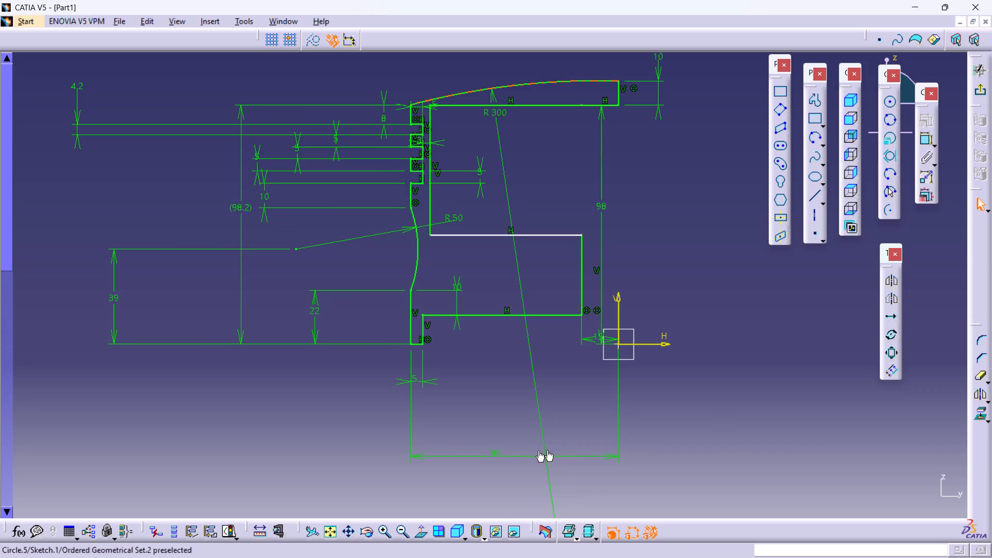
{"action": "double_click", "coordinate": [497, 458]}
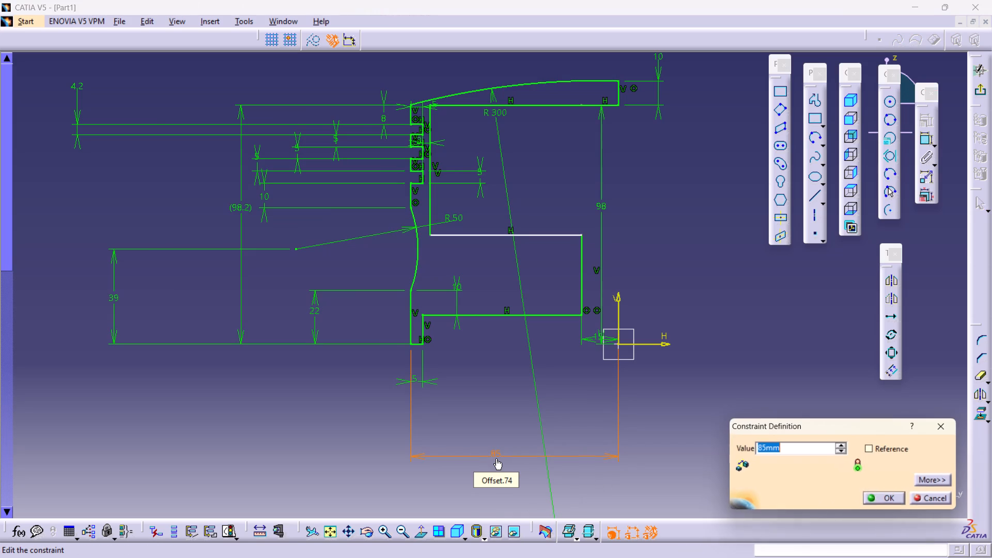
{"action": "type", "text": "45"}
{"action": "key", "text": "Return"}
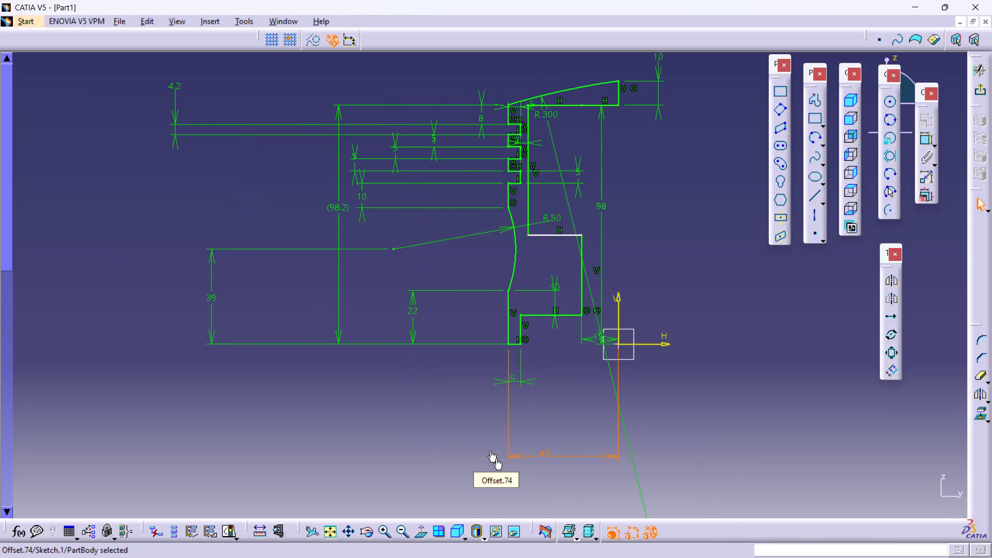
{"action": "middle_click_drag", "start_coordinate": [699, 300], "coordinate": [626, 299]}
{"action": "right_click", "coordinate": [626, 303]}
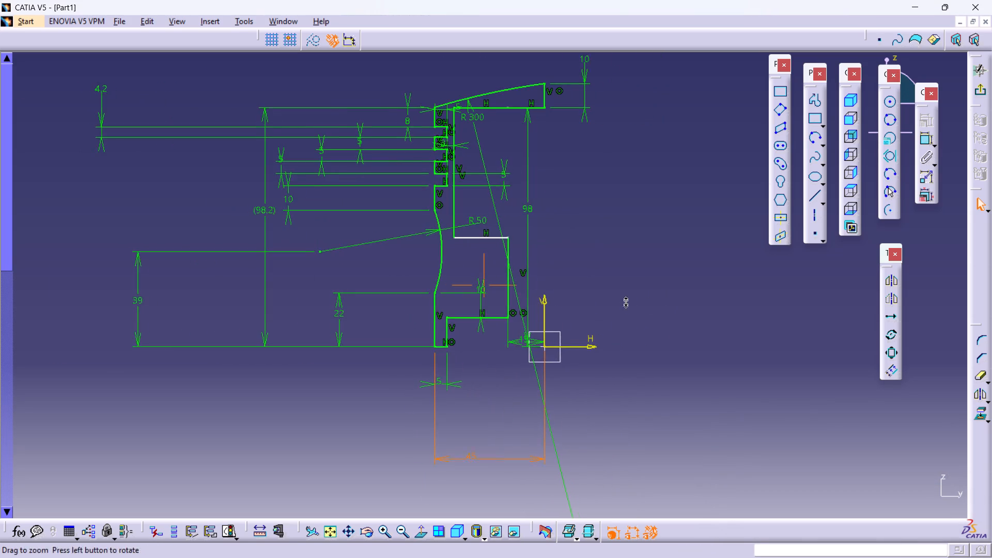
Set the length of the crown's vertical edge on the vertical axis to 5 mm.
{"action": "middle_click_drag", "start_coordinate": [626, 299], "coordinate": [635, 211]}
{"action": "middle_click_drag", "start_coordinate": [663, 178], "coordinate": [602, 424]}
{"action": "middle_click_drag", "start_coordinate": [584, 244], "coordinate": [592, 431]}
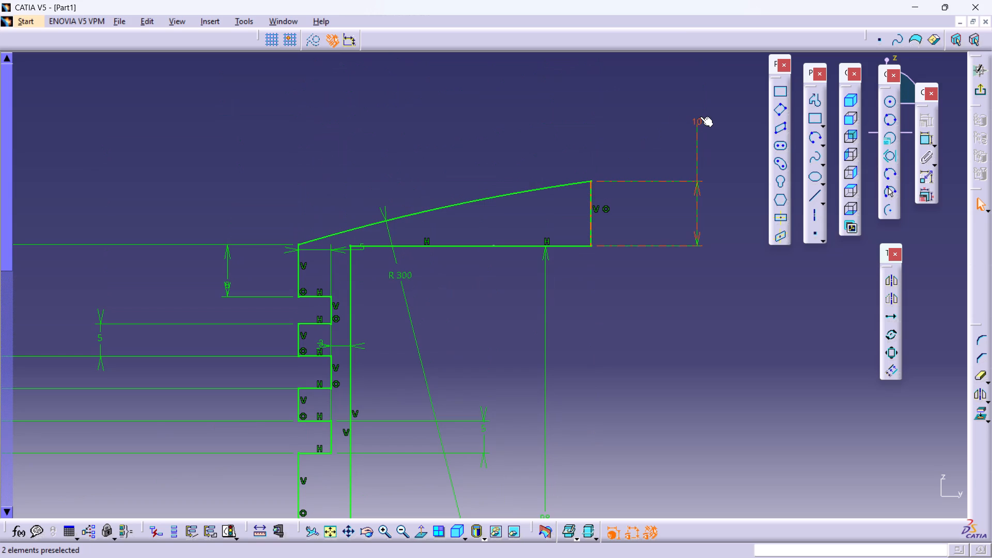
{"action": "double_click", "coordinate": [701, 118]}
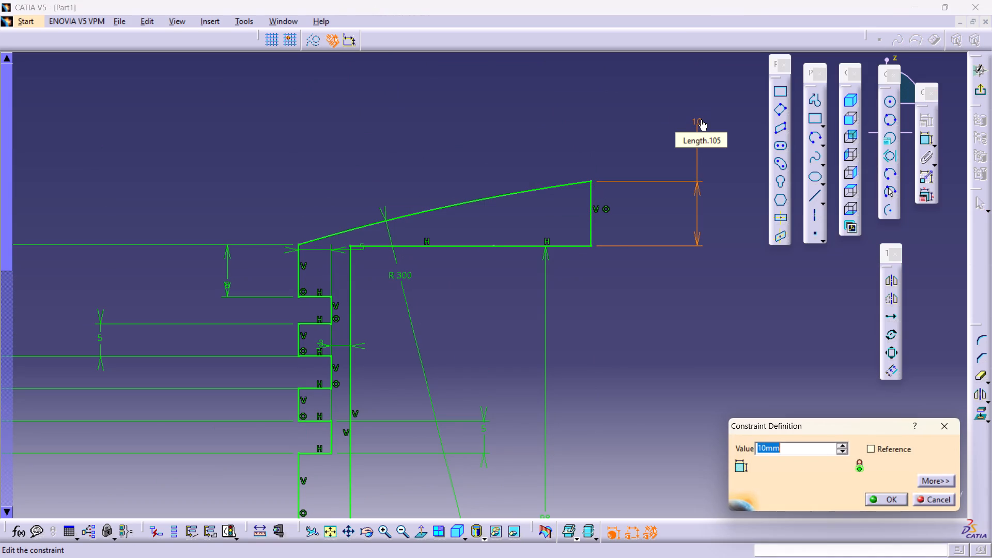
{"action": "key", "text": "5"}
{"action": "key", "text": "Return"}
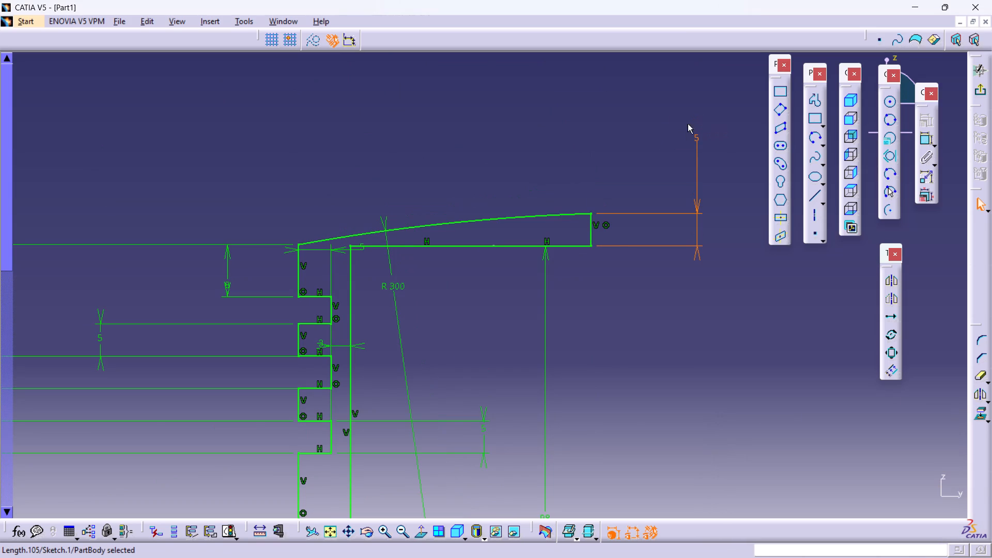
Set the radius of the crown's top arc to 250 mm.
{"action": "double_click", "coordinate": [404, 285]}
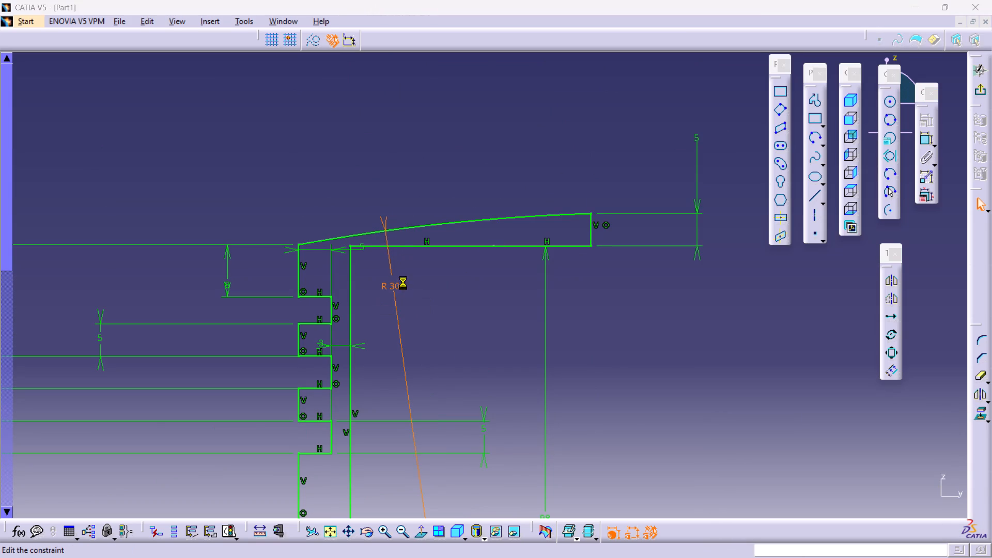
{"action": "type", "text": "250"}
{"action": "key", "text": "Return"}
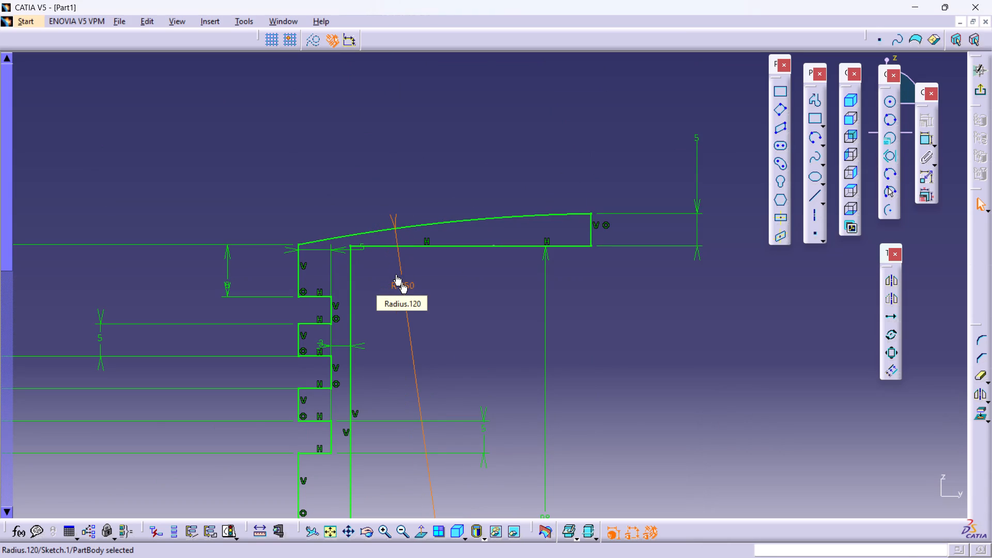
Examine the whole half-profile from crown to skirt, with the view squared to the sketch plane.
{"action": "scroll", "coordinate": [731, 307], "scroll_direction": "down", "scroll_amount": 1}
{"action": "middle_click_drag", "start_coordinate": [705, 329], "coordinate": [717, 282]}
{"action": "right_click_drag", "start_coordinate": [676, 206], "coordinate": [684, 212]}
{"action": "middle_click_drag", "start_coordinate": [710, 334], "coordinate": [700, 218]}
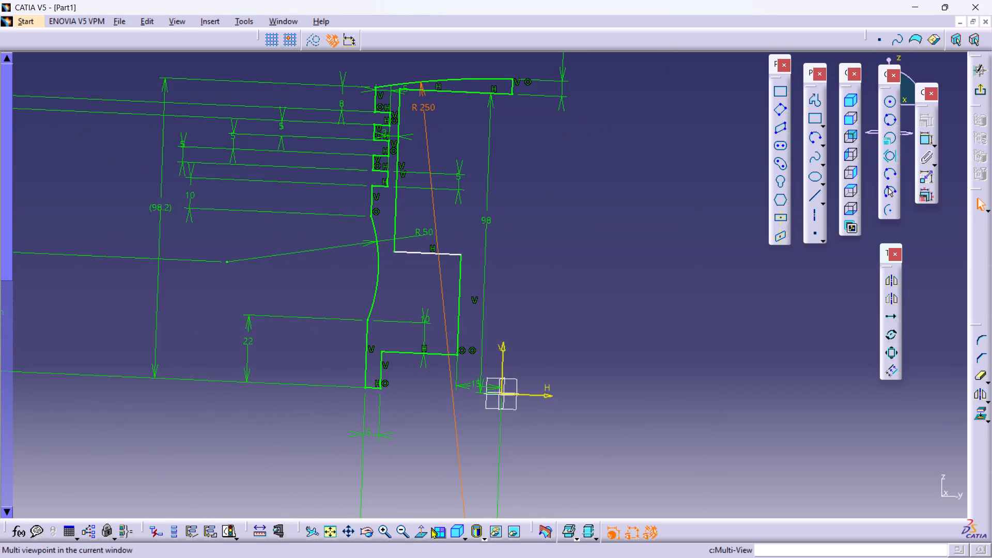
{"action": "left_click", "coordinate": [418, 536]}
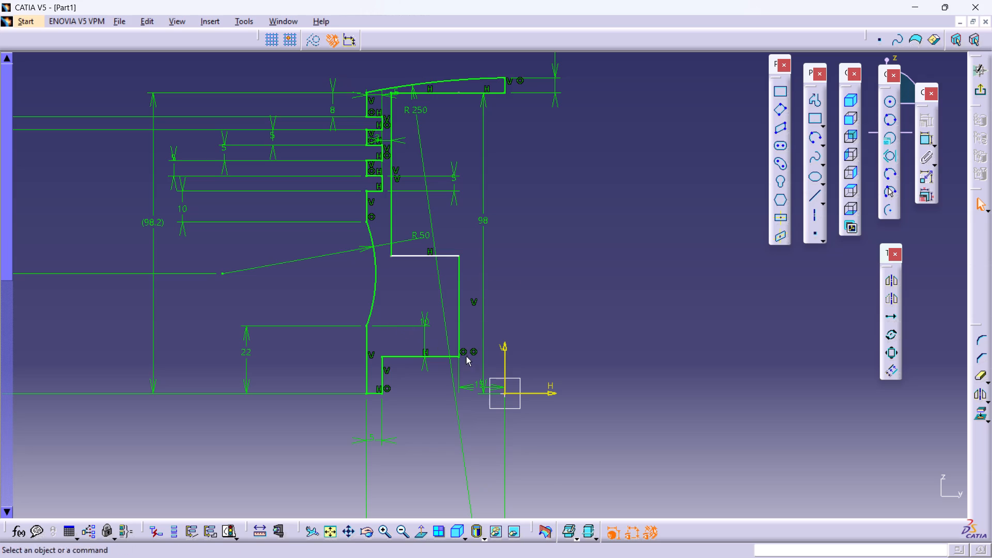
{"action": "middle_click_drag", "start_coordinate": [474, 359], "coordinate": [611, 388]}
{"action": "right_click_drag", "start_coordinate": [583, 347], "coordinate": [590, 348]}
{"action": "middle_click_drag", "start_coordinate": [647, 324], "coordinate": [611, 326]}
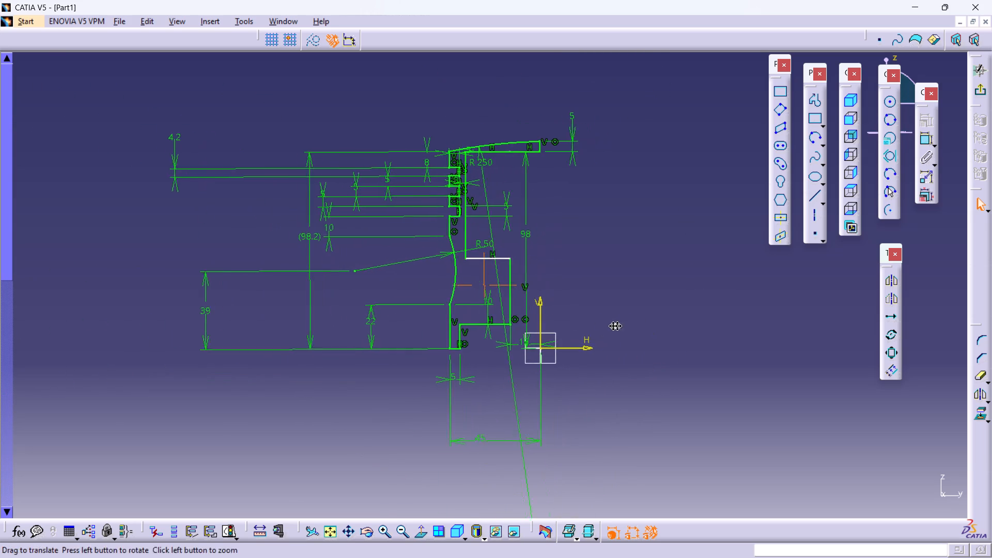
{"action": "middle_click_drag", "start_coordinate": [611, 326], "coordinate": [585, 234]}
{"action": "right_click", "coordinate": [594, 319]}
{"action": "left_click", "coordinate": [422, 532]}
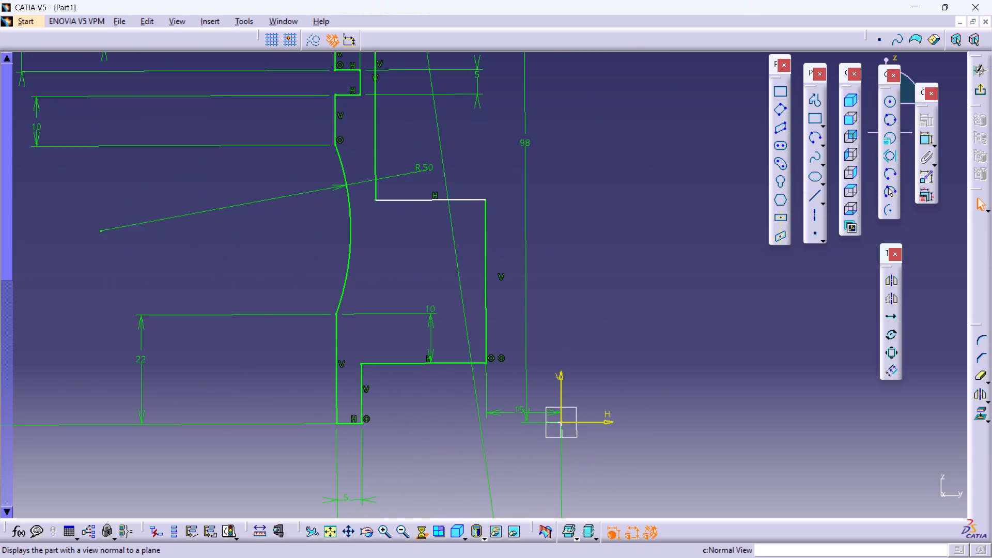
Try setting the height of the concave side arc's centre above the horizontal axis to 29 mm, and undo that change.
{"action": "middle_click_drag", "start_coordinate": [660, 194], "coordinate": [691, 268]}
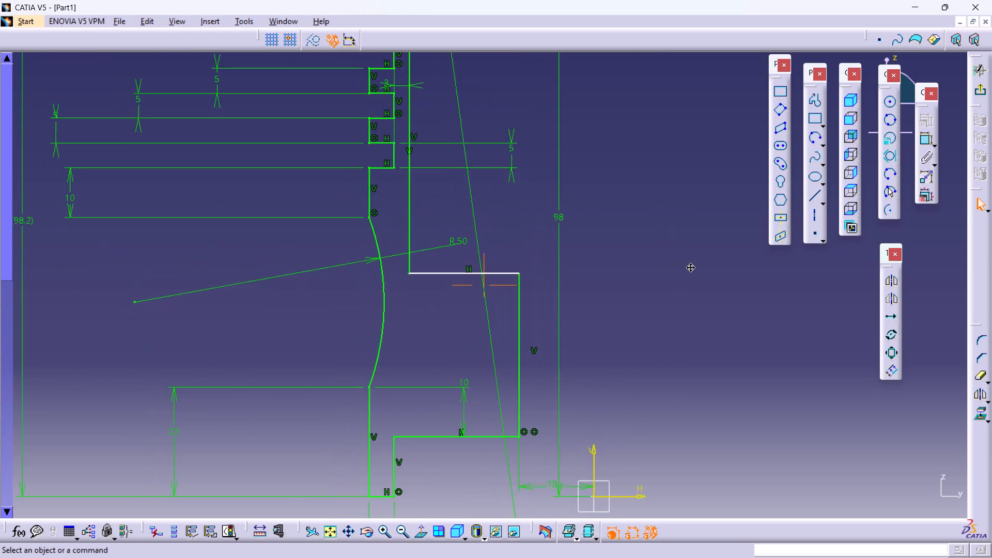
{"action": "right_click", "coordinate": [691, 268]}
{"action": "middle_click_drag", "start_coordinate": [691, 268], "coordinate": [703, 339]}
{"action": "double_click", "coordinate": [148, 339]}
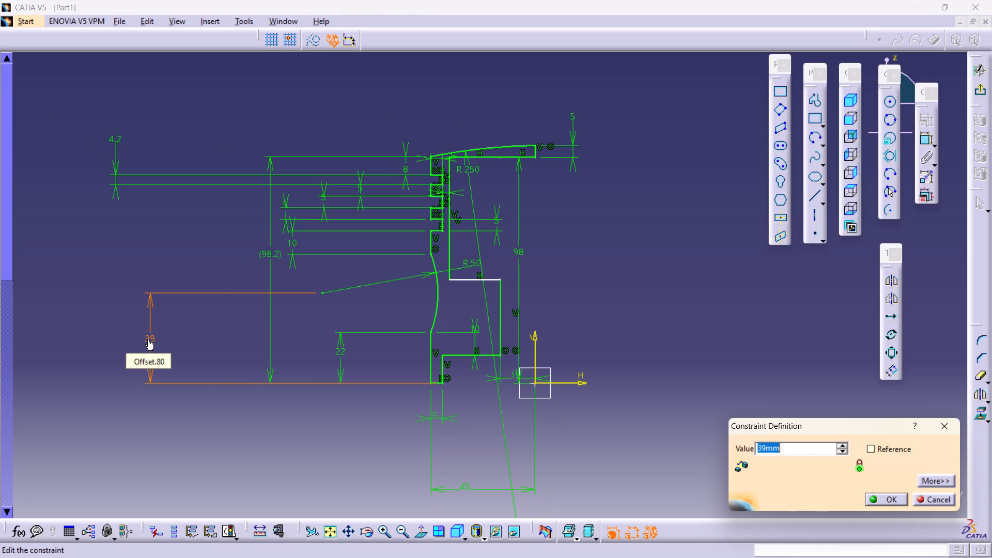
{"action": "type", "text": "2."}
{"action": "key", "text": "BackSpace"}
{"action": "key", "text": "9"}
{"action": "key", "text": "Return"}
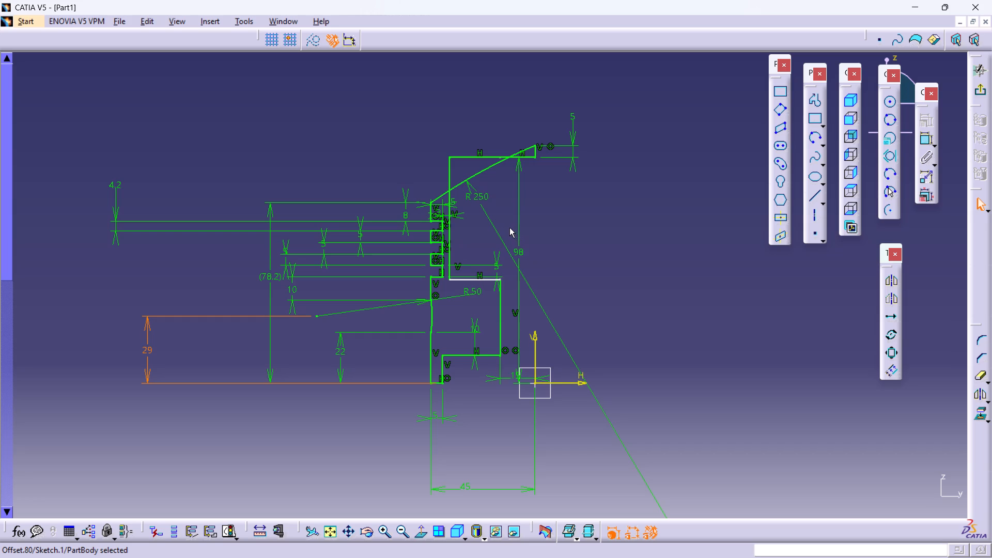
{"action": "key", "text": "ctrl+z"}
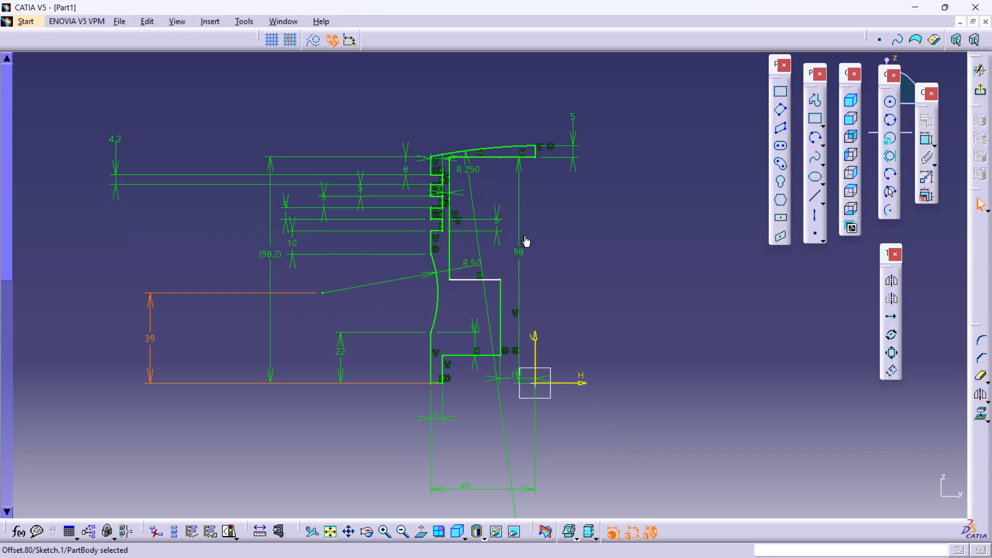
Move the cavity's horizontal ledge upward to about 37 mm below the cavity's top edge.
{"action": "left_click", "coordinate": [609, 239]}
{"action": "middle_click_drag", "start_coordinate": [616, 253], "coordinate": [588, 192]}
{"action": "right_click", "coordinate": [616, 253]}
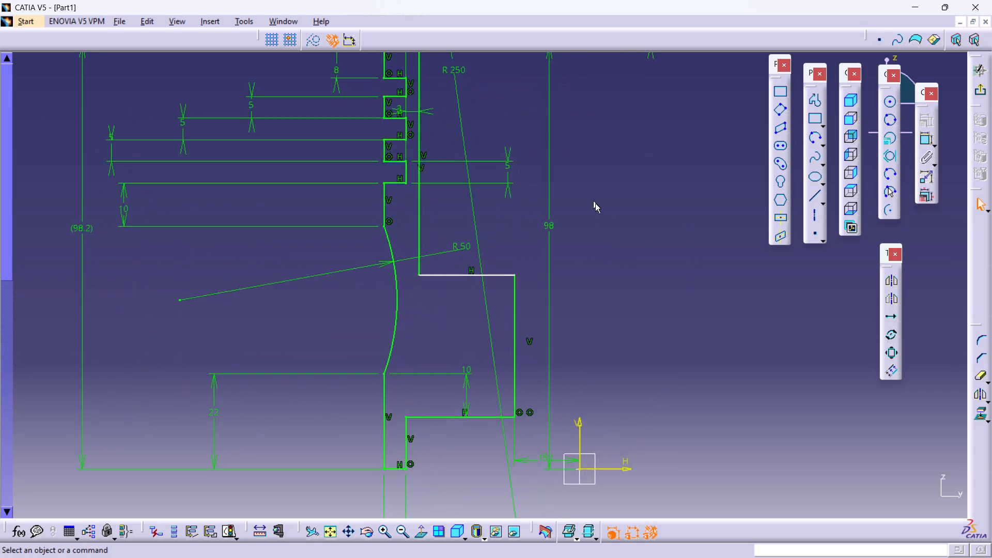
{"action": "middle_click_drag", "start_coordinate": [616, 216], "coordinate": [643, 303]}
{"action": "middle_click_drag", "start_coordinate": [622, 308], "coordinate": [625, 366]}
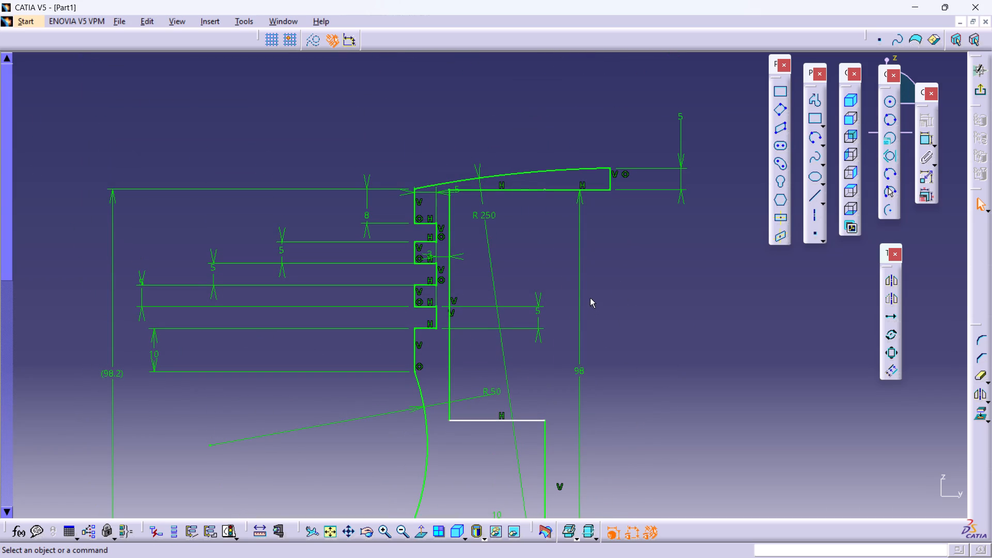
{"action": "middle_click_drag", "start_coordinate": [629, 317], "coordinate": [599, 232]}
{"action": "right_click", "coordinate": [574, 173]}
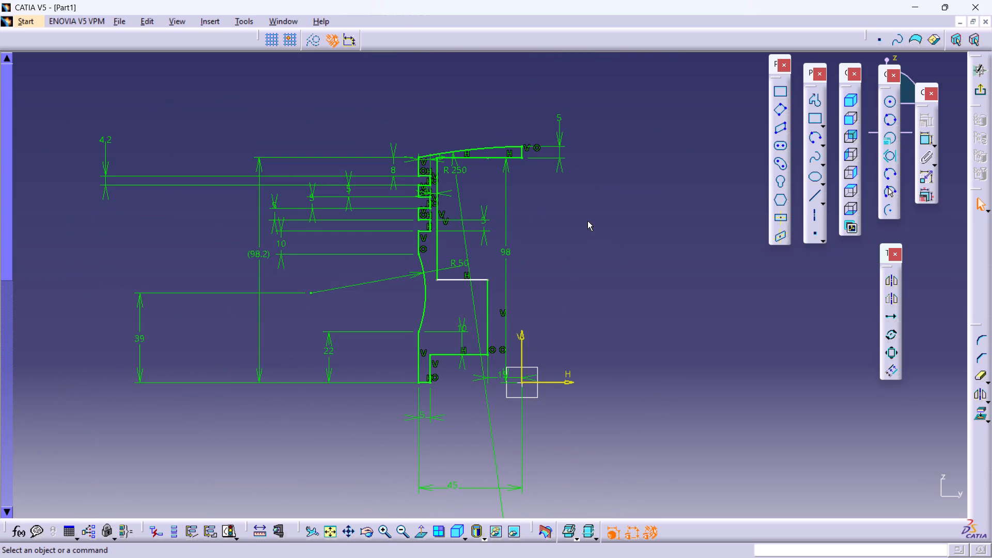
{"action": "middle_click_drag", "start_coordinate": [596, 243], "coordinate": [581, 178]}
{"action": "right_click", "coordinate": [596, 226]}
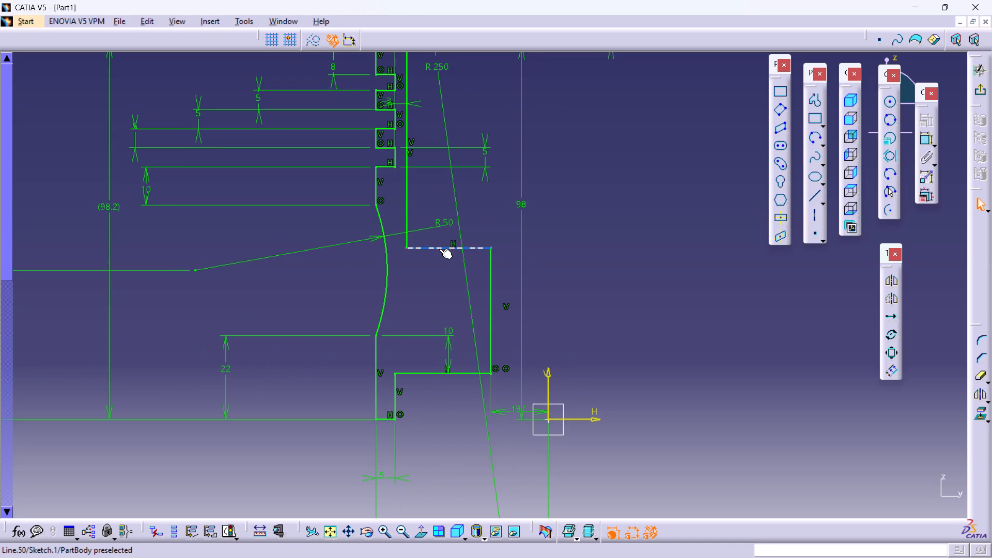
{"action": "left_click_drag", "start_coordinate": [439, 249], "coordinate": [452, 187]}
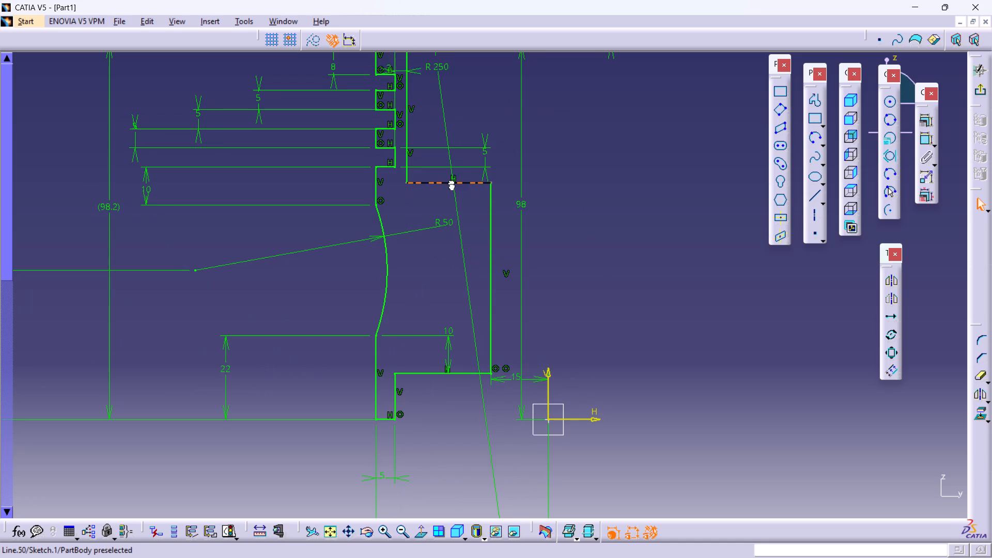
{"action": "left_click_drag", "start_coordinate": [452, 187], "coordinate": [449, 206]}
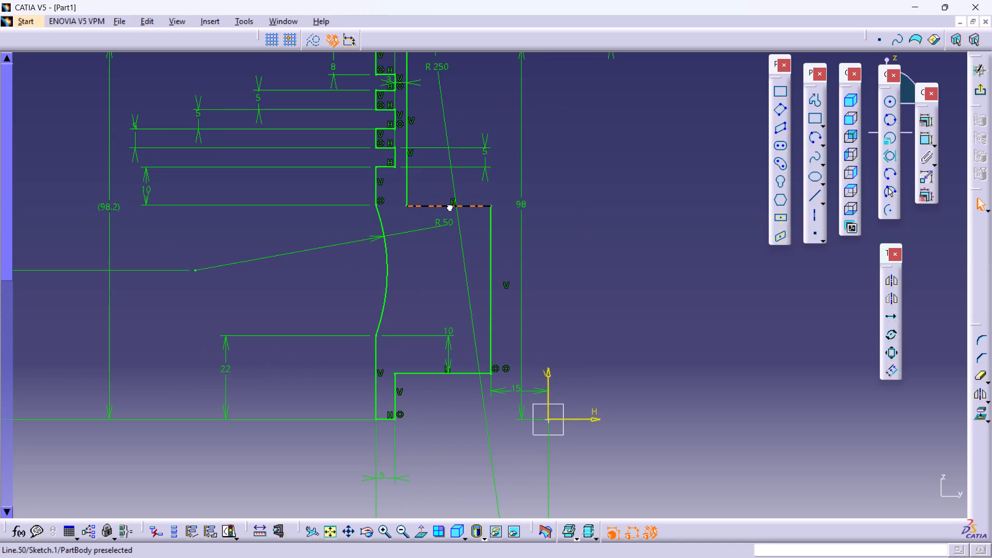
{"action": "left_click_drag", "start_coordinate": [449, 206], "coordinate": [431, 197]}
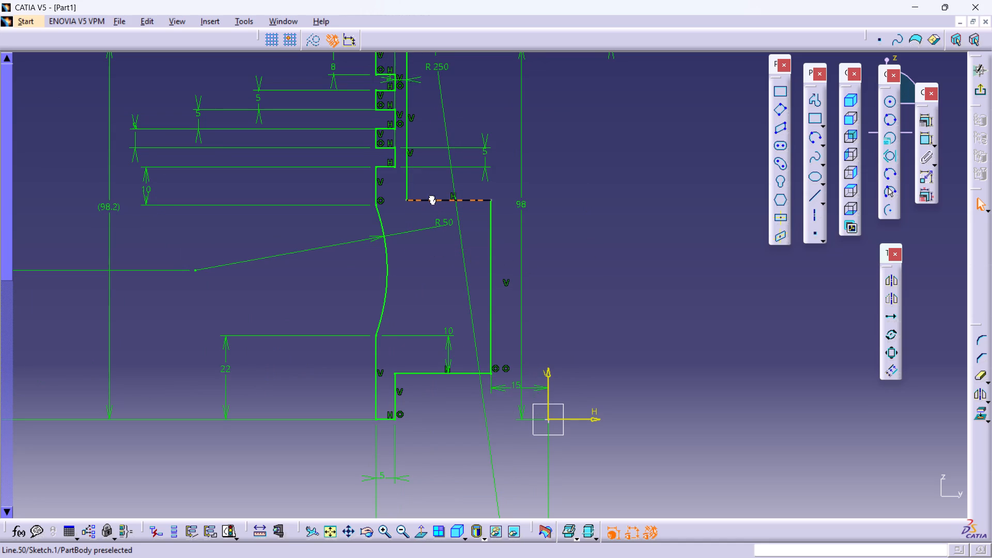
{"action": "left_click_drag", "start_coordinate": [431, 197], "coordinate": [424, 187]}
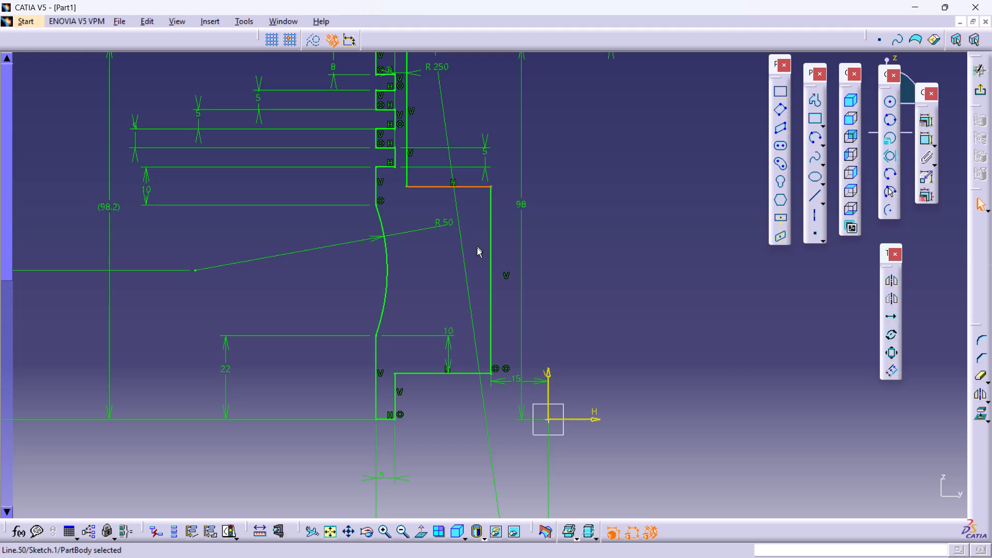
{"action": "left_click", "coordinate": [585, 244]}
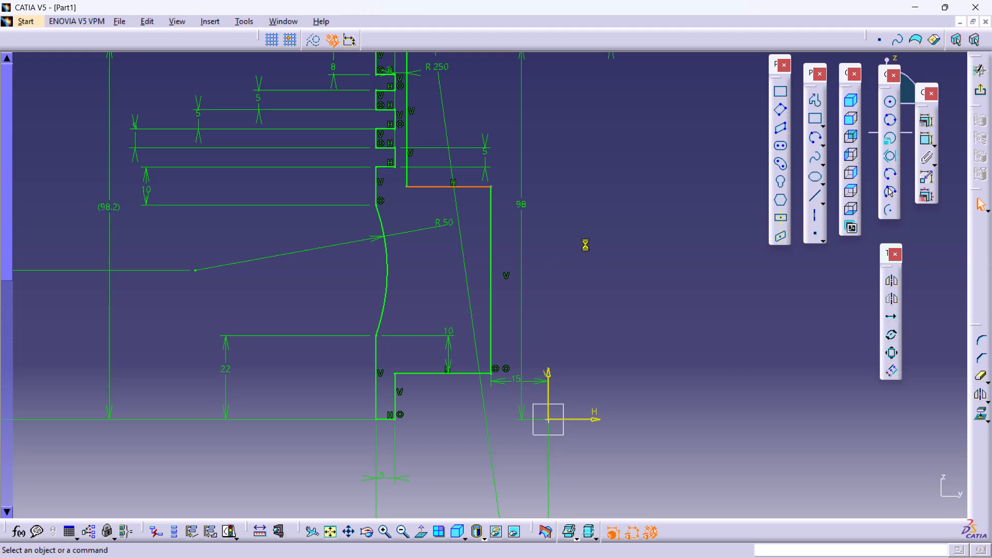
Dimension the length of the cavity's upper vertical wall, beside the ring grooves, and set it to 40 mm.
{"action": "middle_click_drag", "start_coordinate": [605, 208], "coordinate": [608, 343]}
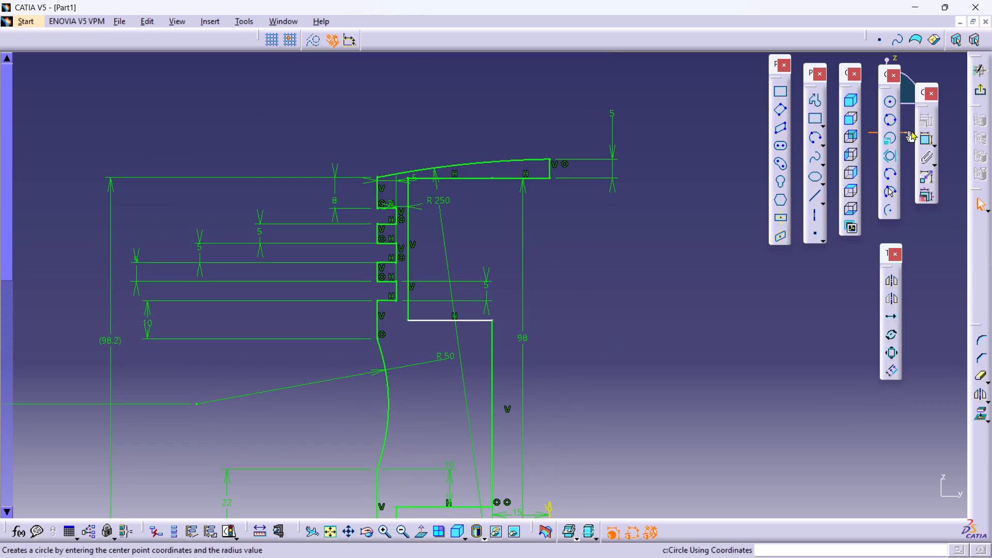
{"action": "left_click", "coordinate": [921, 139]}
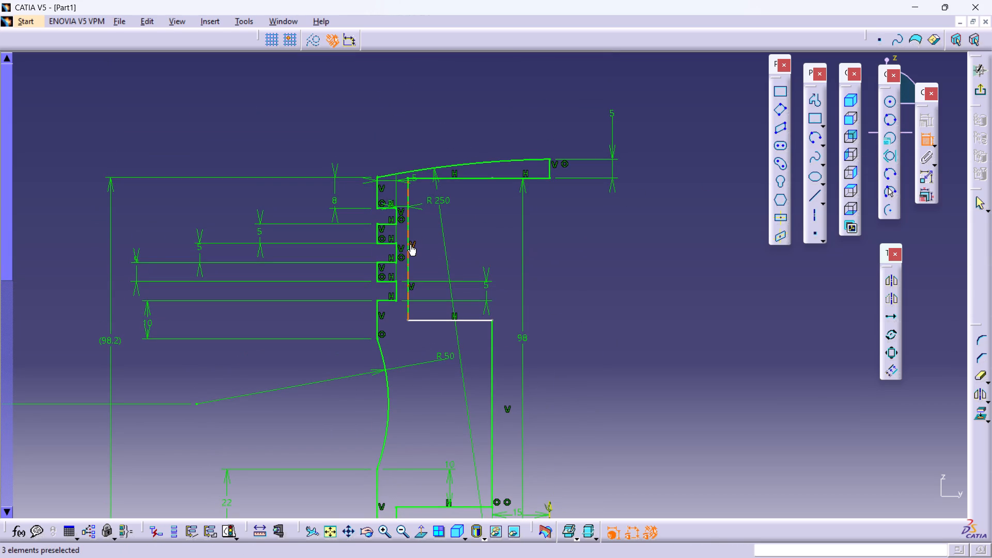
{"action": "left_click", "coordinate": [410, 244]}
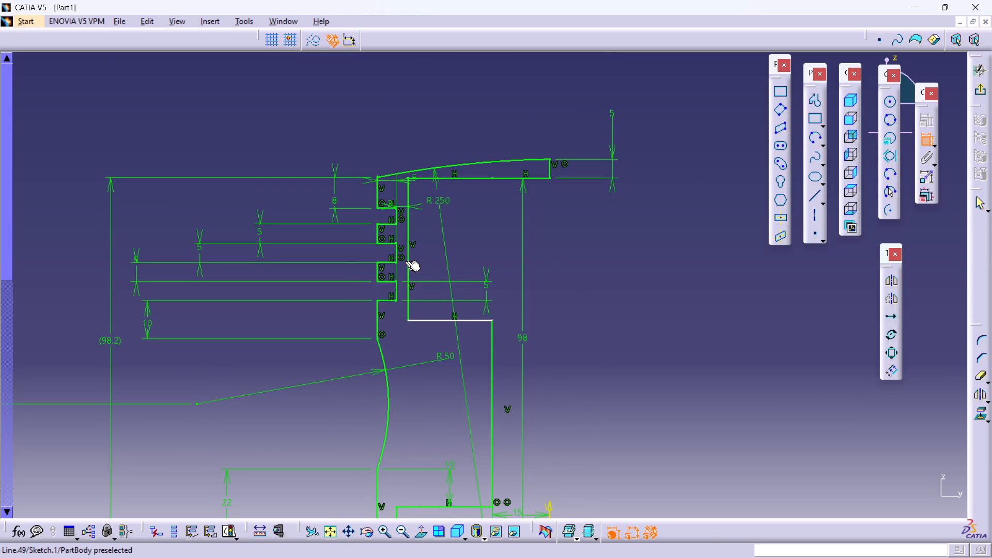
{"action": "left_click", "coordinate": [407, 261]}
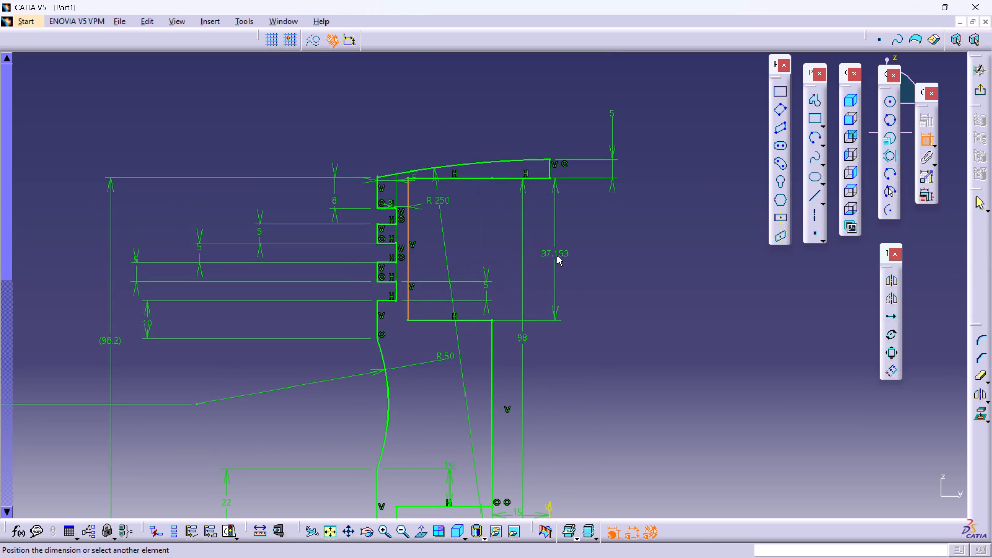
{"action": "left_click", "coordinate": [557, 256]}
{"action": "double_click", "coordinate": [557, 256]}
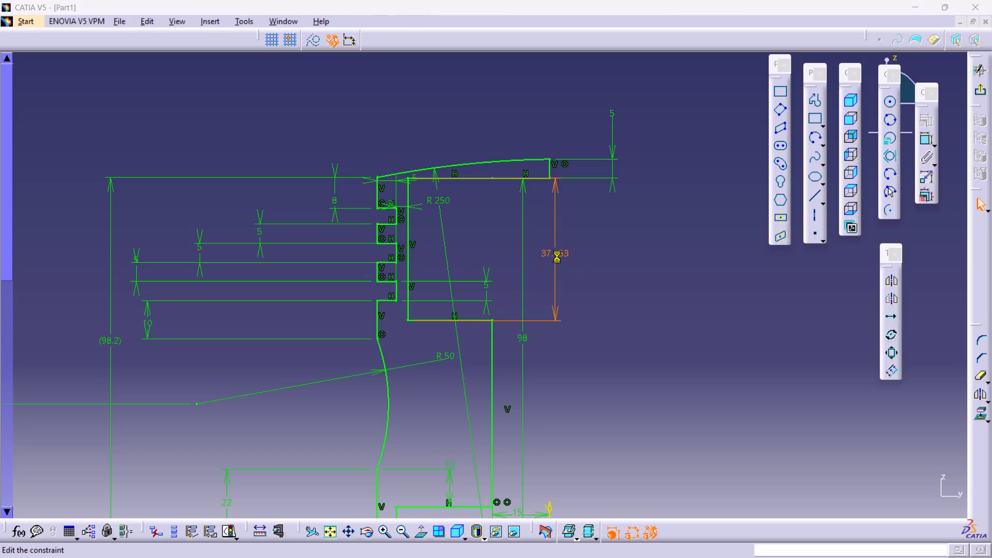
{"action": "type", "text": "40"}
{"action": "key", "text": "Return"}
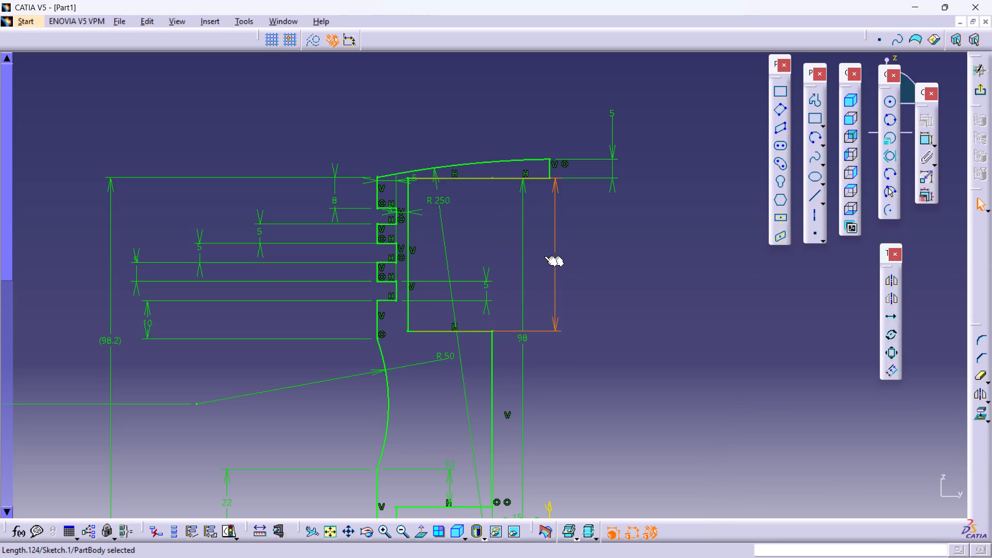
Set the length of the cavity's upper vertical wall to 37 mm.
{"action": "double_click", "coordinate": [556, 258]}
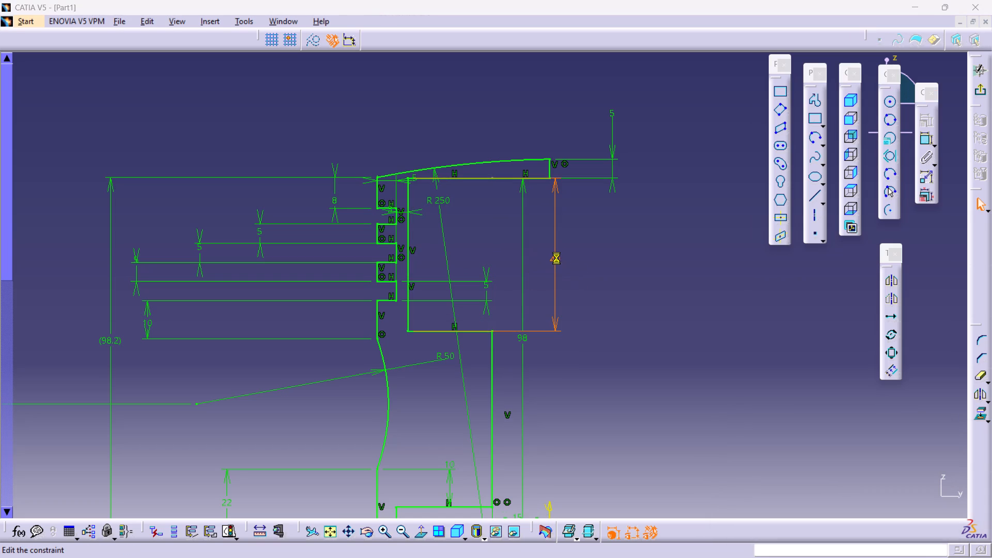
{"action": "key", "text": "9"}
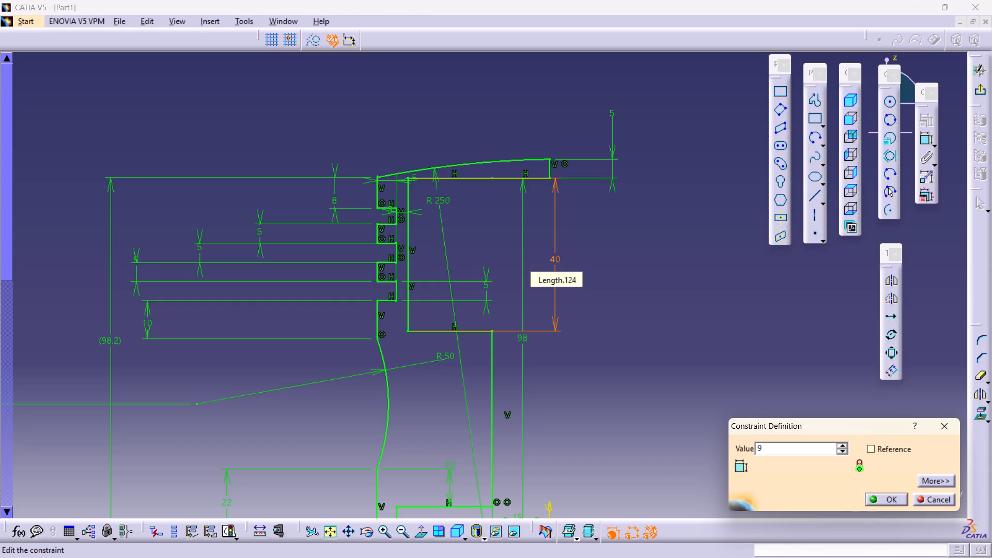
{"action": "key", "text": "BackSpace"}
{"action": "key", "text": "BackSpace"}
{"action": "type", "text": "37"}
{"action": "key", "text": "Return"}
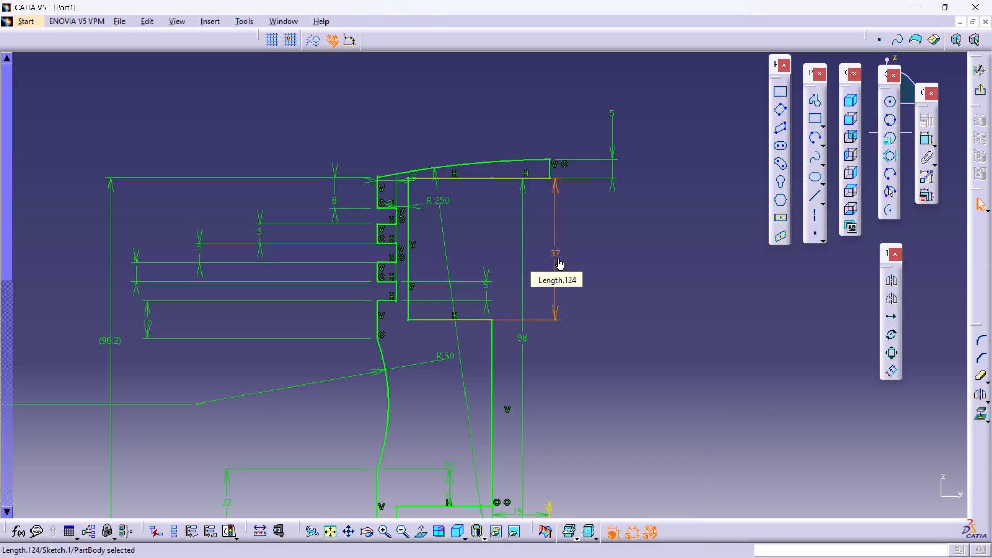
Set the length of the cavity's upper vertical wall to 37.5 mm.
{"action": "double_click", "coordinate": [553, 255]}
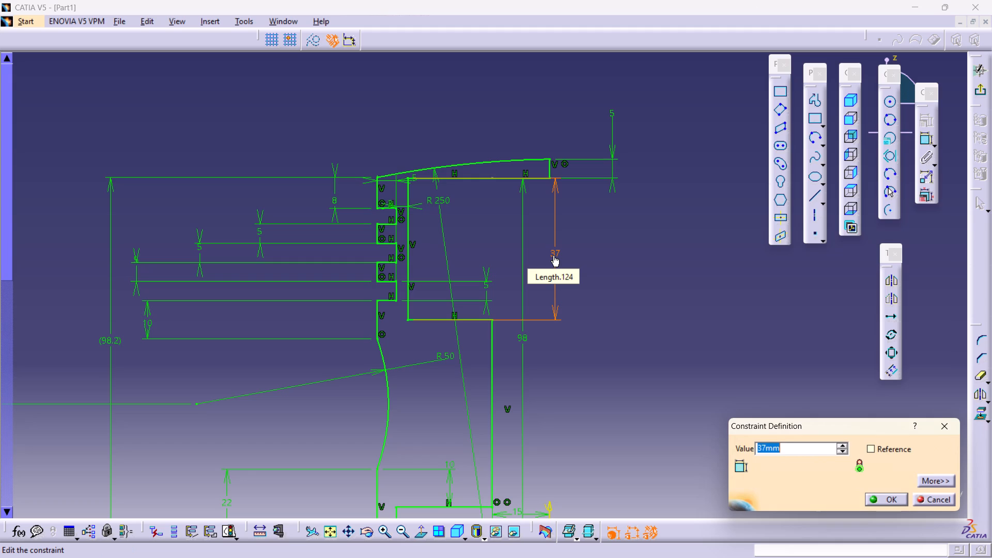
{"action": "type", "text": "37.5"}
{"action": "key", "text": "Return"}
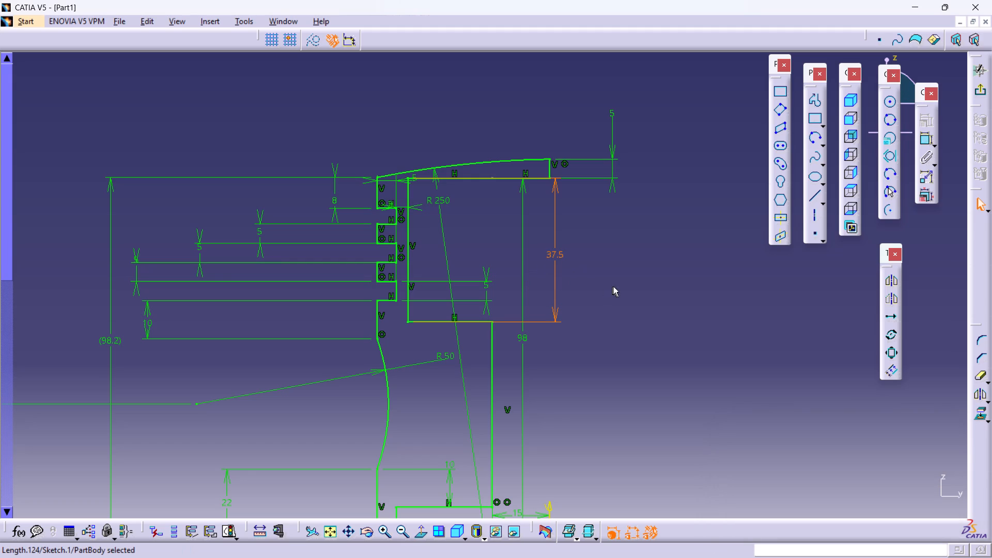
Exit the sketch and revolve the half-profile 360° about its vertical axis with the Shaft feature.
{"action": "double_click", "coordinate": [614, 287]}
{"action": "left_click", "coordinate": [982, 86]}
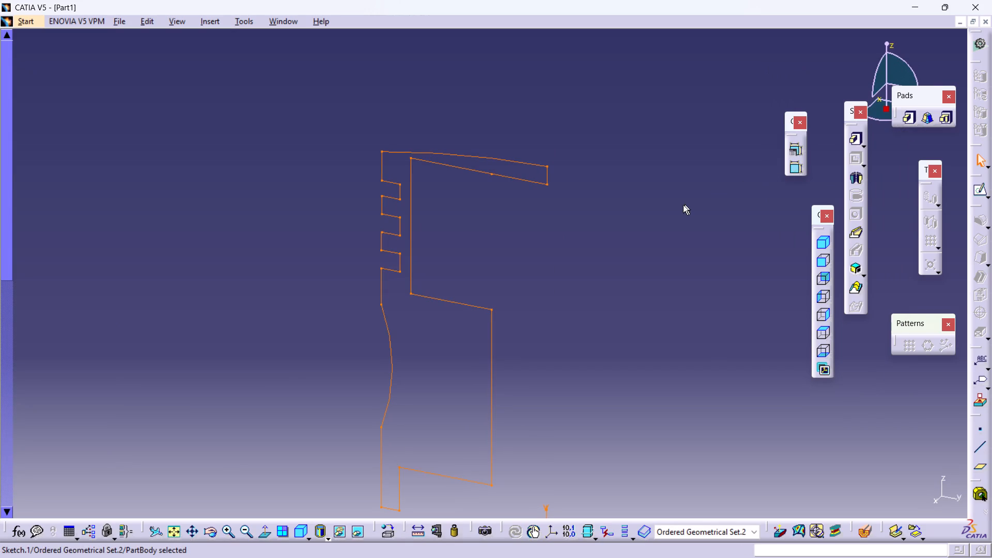
{"action": "middle_click_drag", "start_coordinate": [558, 336], "coordinate": [583, 272]}
{"action": "right_click", "coordinate": [554, 203]}
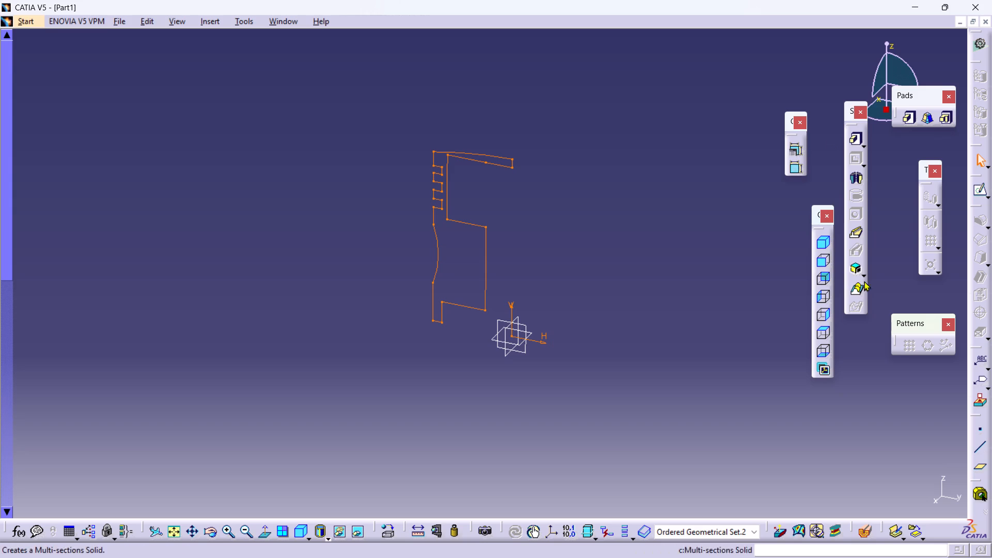
{"action": "left_click", "coordinate": [859, 174]}
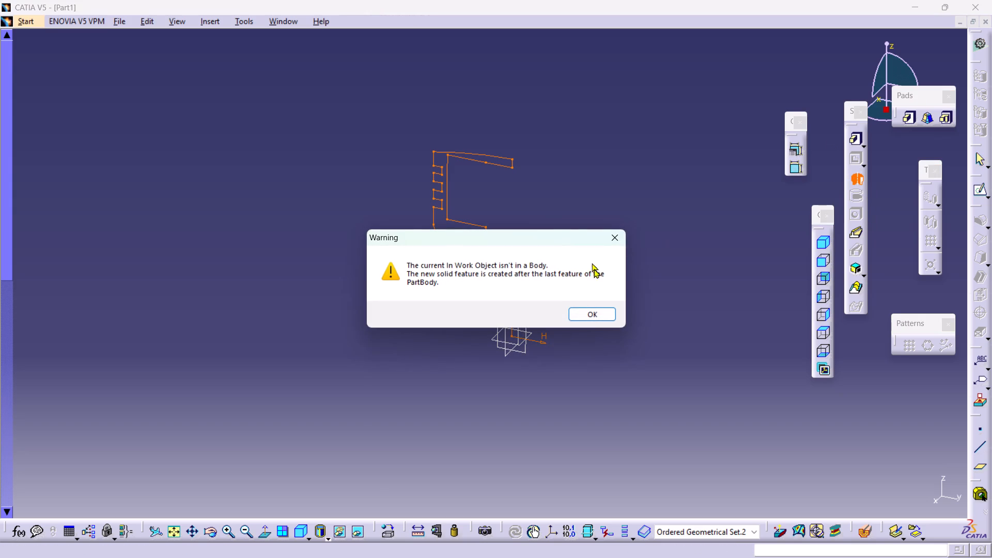
{"action": "left_click", "coordinate": [595, 320]}
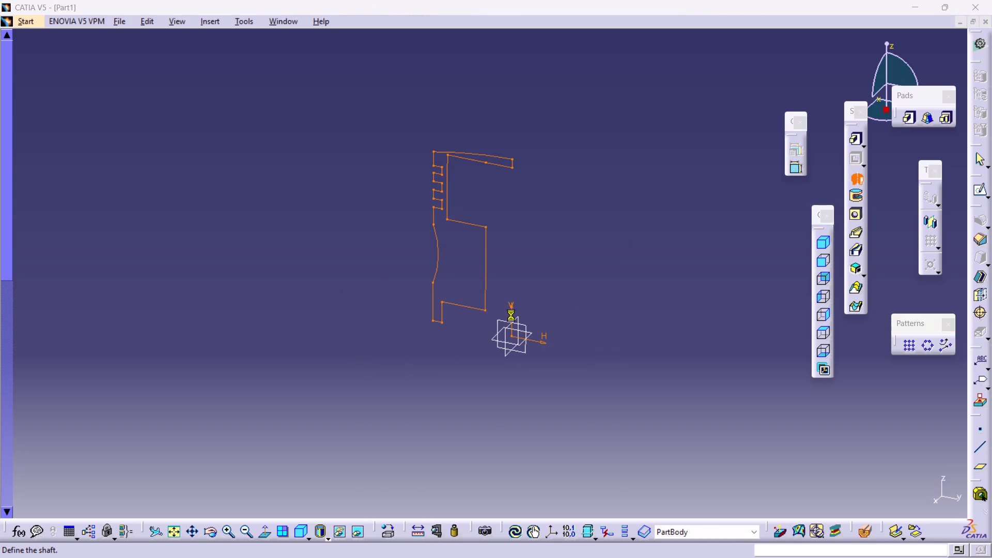
{"action": "left_click", "coordinate": [516, 307]}
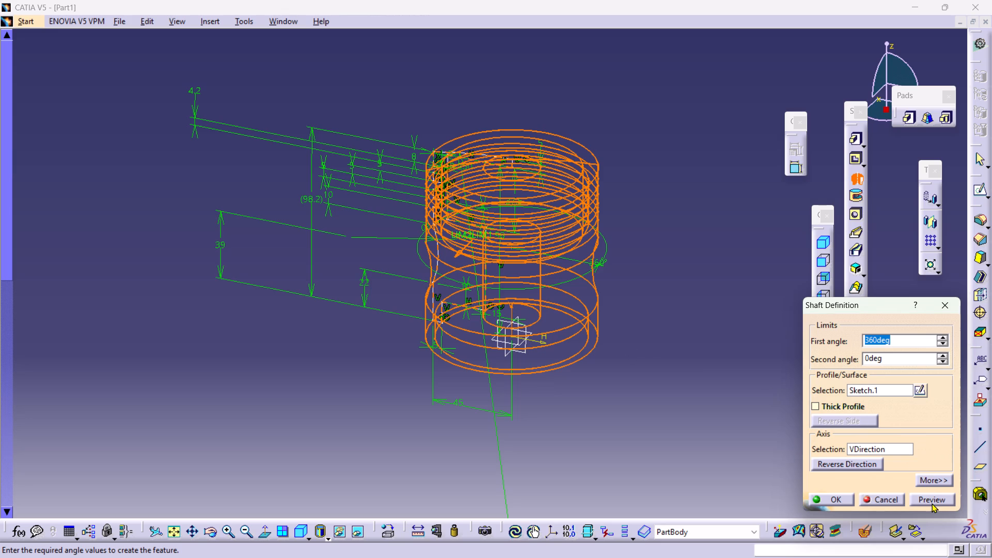
{"action": "left_click", "coordinate": [932, 503]}
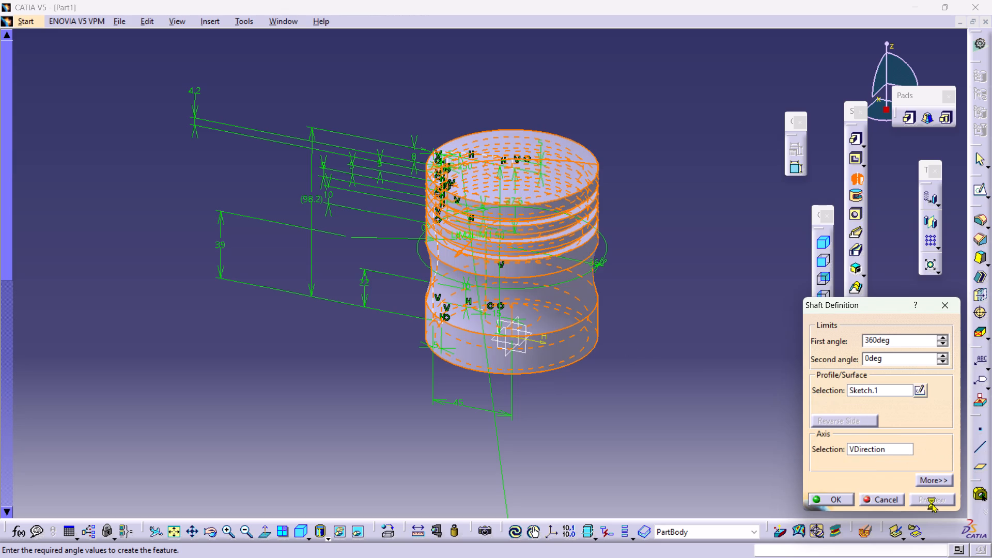
{"action": "left_click", "coordinate": [664, 401]}
{"action": "left_click", "coordinate": [823, 503]}
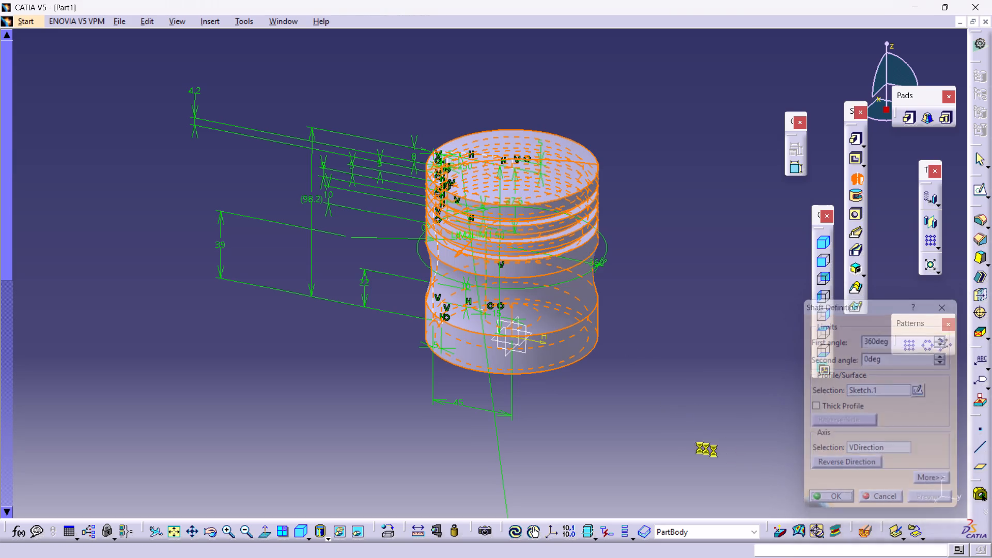
{"action": "left_click_drag", "start_coordinate": [679, 439], "coordinate": [667, 432]}
Examine the revolved piston's open underside, concave skirt and crown from several angles.
{"action": "middle_click_drag", "start_coordinate": [536, 426], "coordinate": [515, 317]}
{"action": "right_click_drag", "start_coordinate": [536, 427], "coordinate": [515, 317]}
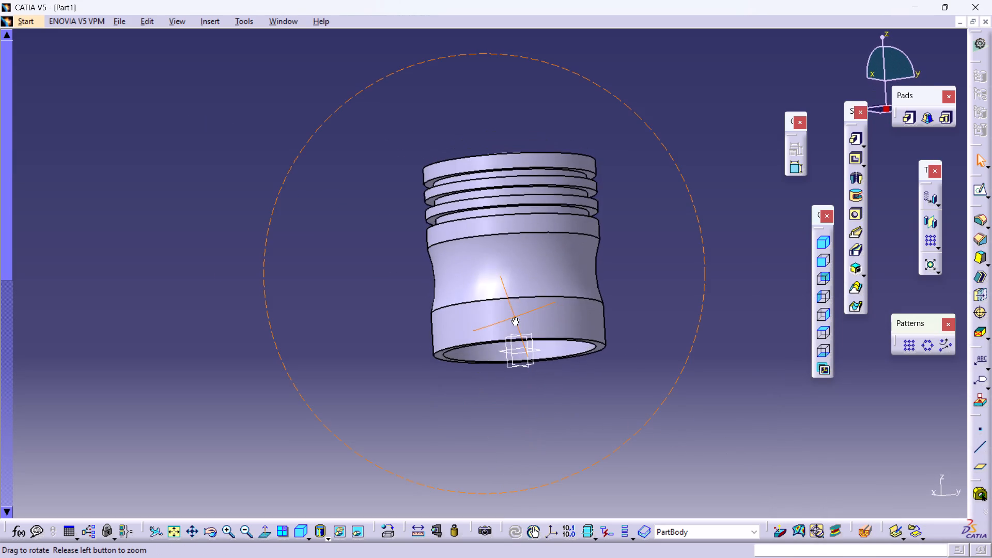
{"action": "right_click_drag", "start_coordinate": [515, 317], "coordinate": [552, 343]}
{"action": "middle_click_drag", "start_coordinate": [515, 317], "coordinate": [550, 340]}
{"action": "middle_click_drag", "start_coordinate": [505, 291], "coordinate": [679, 338]}
{"action": "right_click_drag", "start_coordinate": [508, 292], "coordinate": [679, 338]}
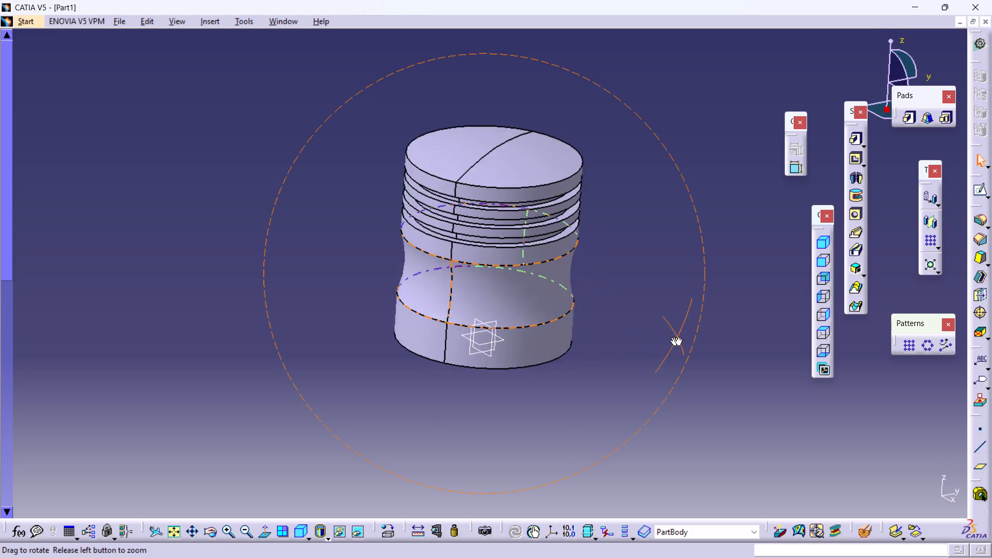
{"action": "middle_click_drag", "start_coordinate": [679, 338], "coordinate": [588, 296]}
{"action": "right_click_drag", "start_coordinate": [679, 338], "coordinate": [584, 293]}
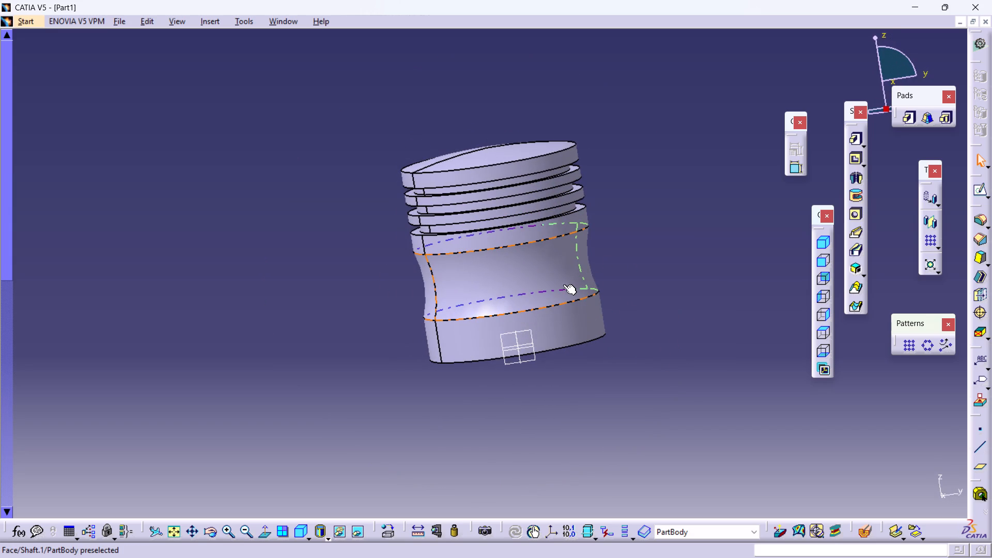
Reopen the shaft's profile sketch and delete the R 50 concave arc from the outer skirt wall.
{"action": "double_click", "coordinate": [559, 282]}
{"action": "double_click", "coordinate": [559, 282]}
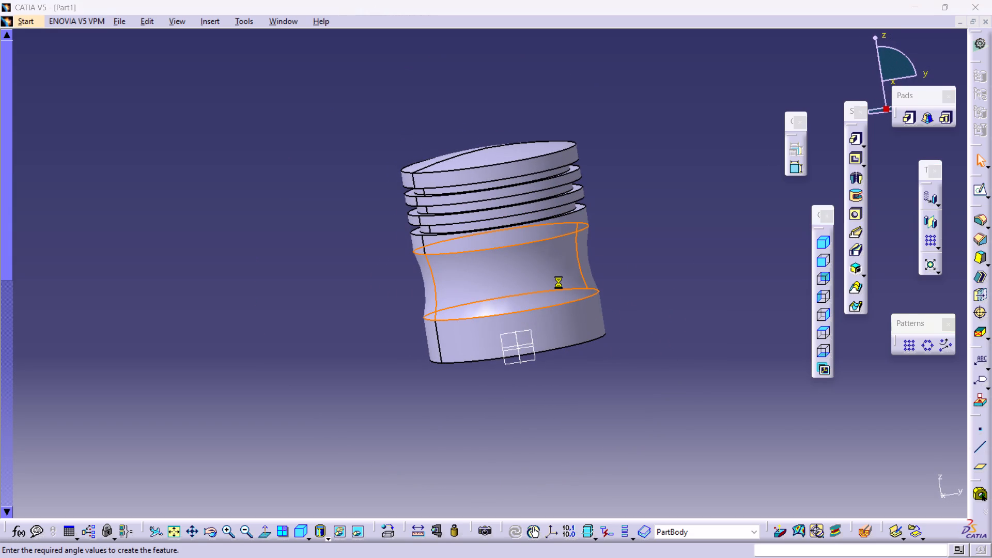
{"action": "left_click", "coordinate": [921, 387]}
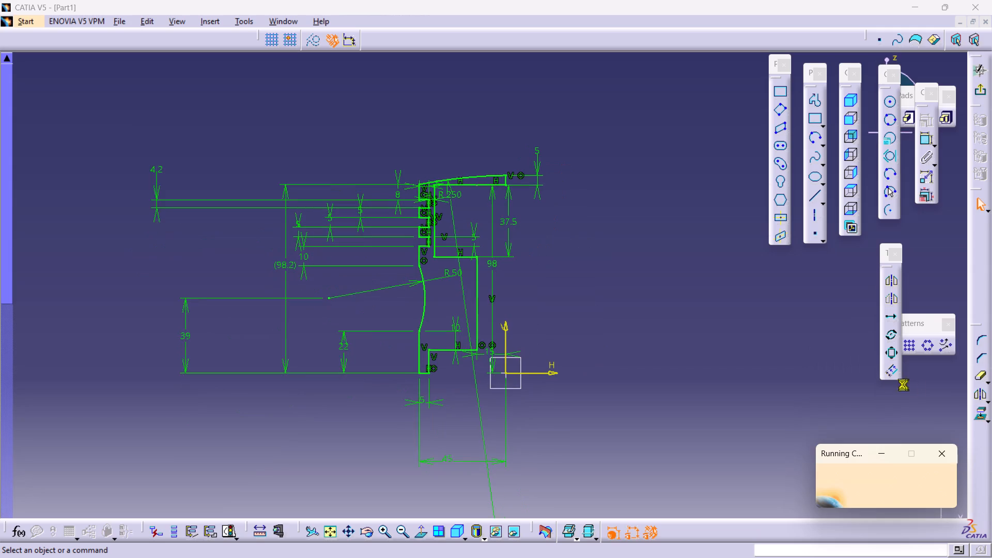
{"action": "middle_click_drag", "start_coordinate": [625, 326], "coordinate": [605, 241]}
{"action": "right_click", "coordinate": [625, 326]}
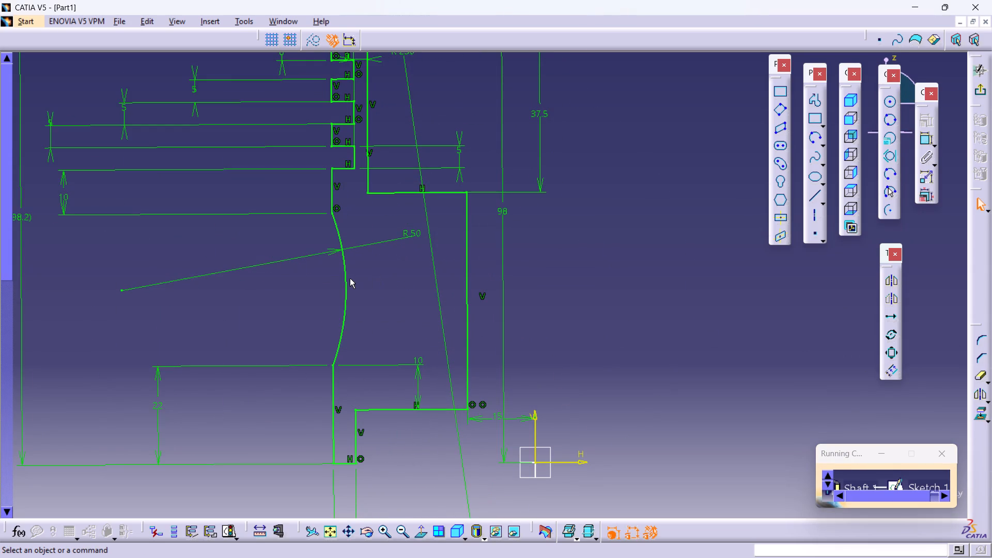
{"action": "left_click", "coordinate": [347, 277]}
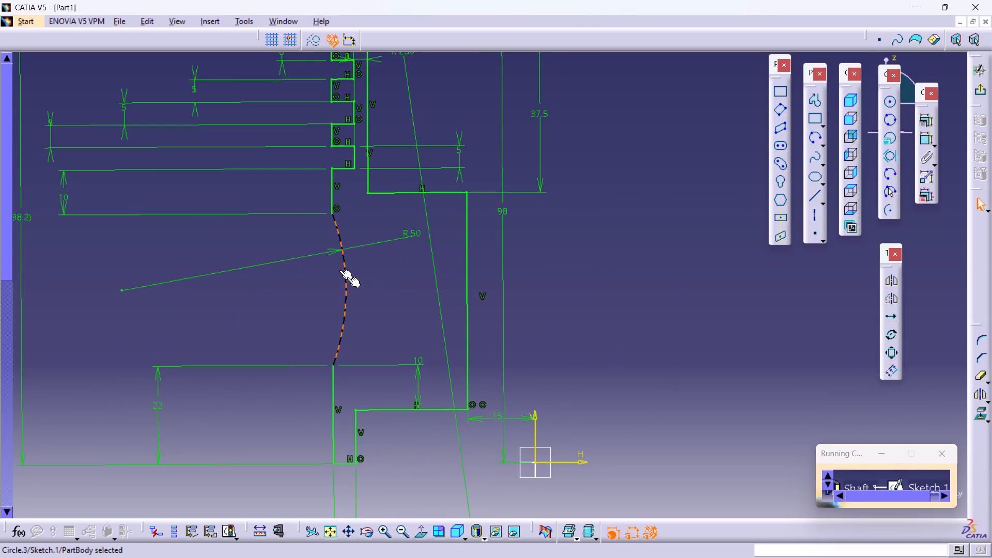
{"action": "key", "text": "Delete"}
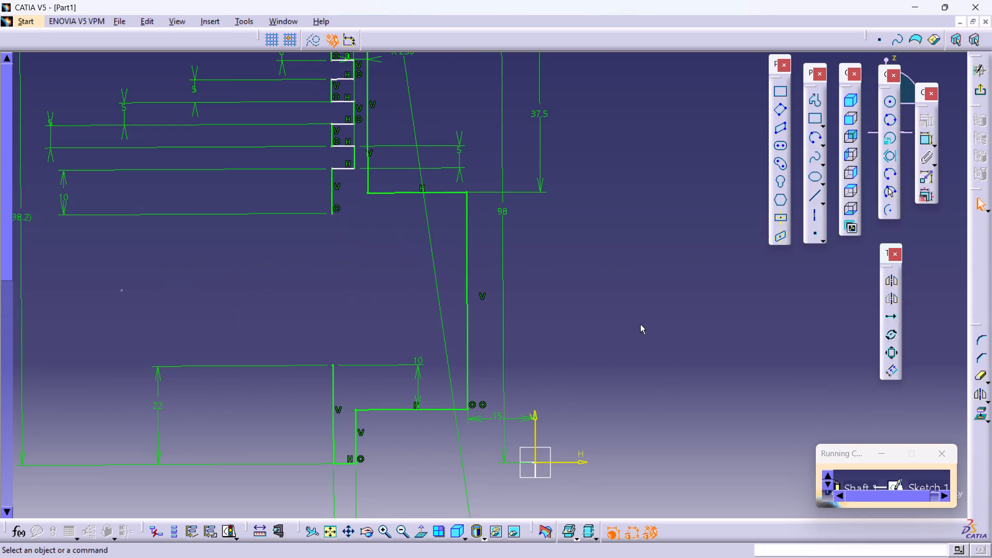
Draw a vertical line about 34 mm long joining the open ends of the outer skirt wall.
{"action": "left_click", "coordinate": [420, 532]}
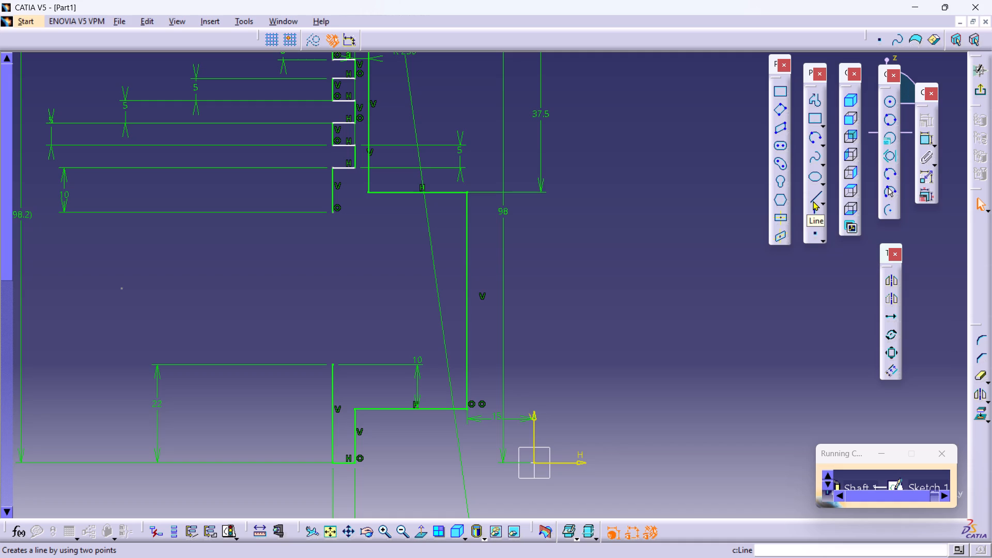
{"action": "left_click", "coordinate": [811, 199]}
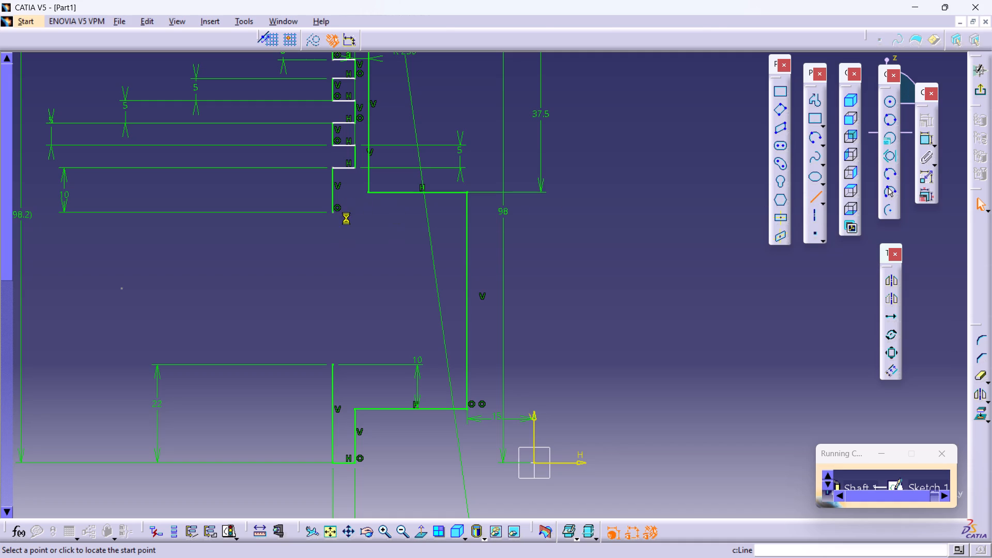
{"action": "left_click", "coordinate": [333, 211]}
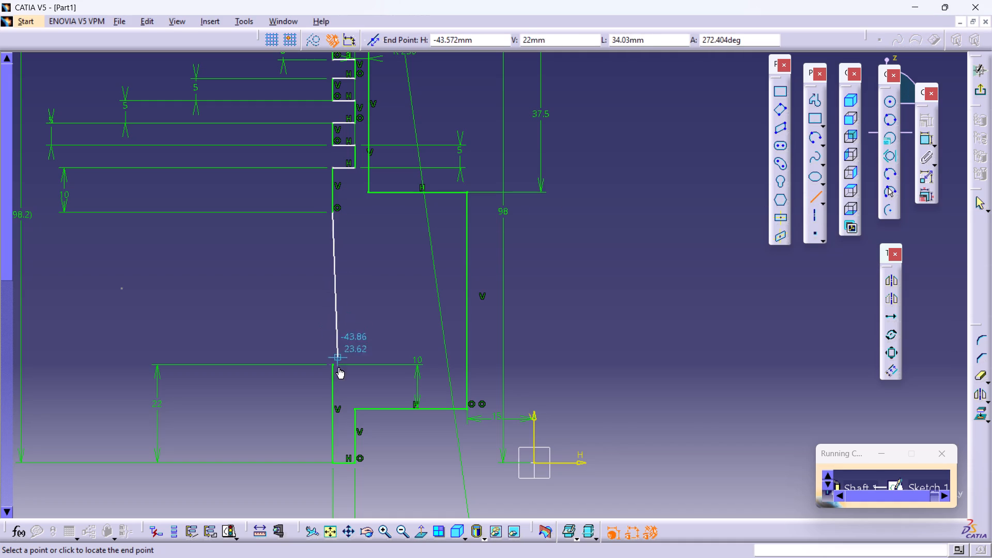
{"action": "left_click", "coordinate": [330, 365]}
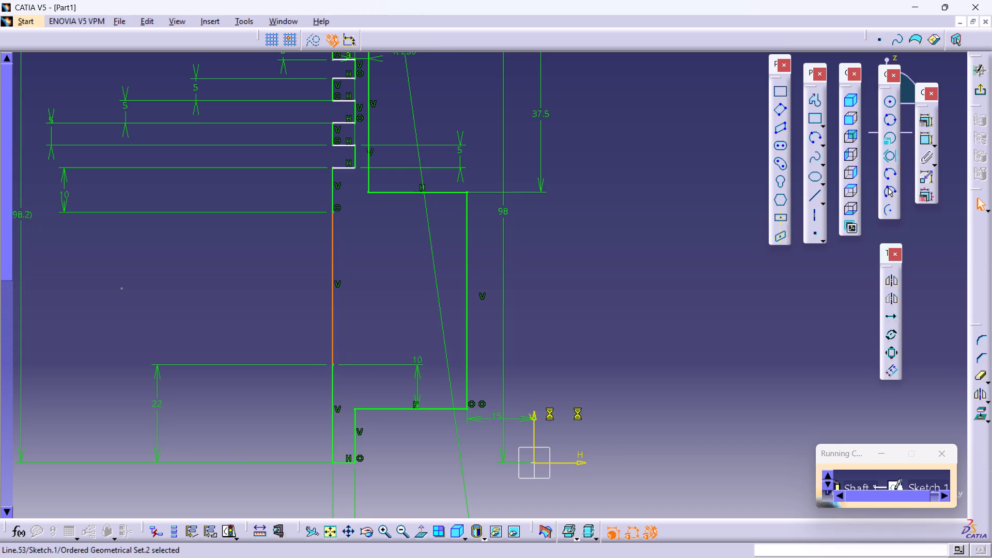
{"action": "left_click", "coordinate": [607, 345]}
Exit the sketch and rebuild the 360° shaft with the edited profile.
{"action": "left_click", "coordinate": [975, 85]}
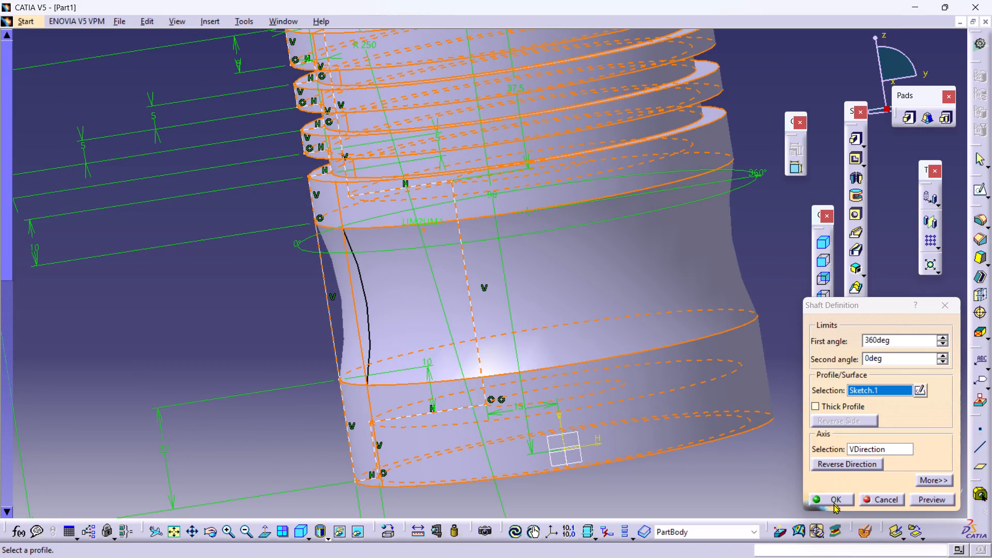
{"action": "left_click", "coordinate": [829, 505]}
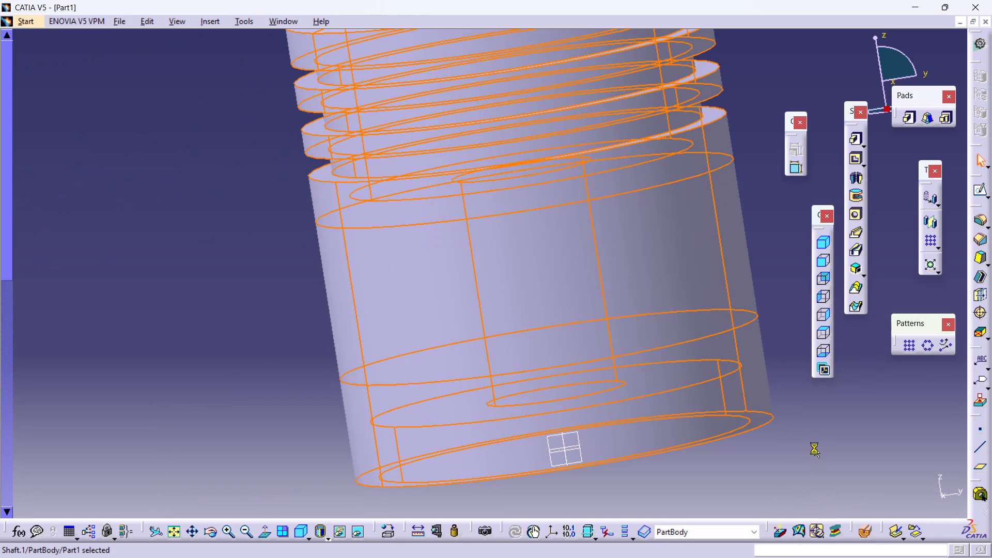
{"action": "left_click", "coordinate": [814, 448]}
Examine the rebuilt piston's straight skirt, ring grooves, domed crown and stepped inner cavity from all sides.
{"action": "middle_click_drag", "start_coordinate": [644, 353], "coordinate": [606, 420]}
{"action": "right_click", "coordinate": [525, 308]}
{"action": "middle_click_drag", "start_coordinate": [622, 410], "coordinate": [524, 360]}
{"action": "right_click_drag", "start_coordinate": [622, 410], "coordinate": [524, 360]}
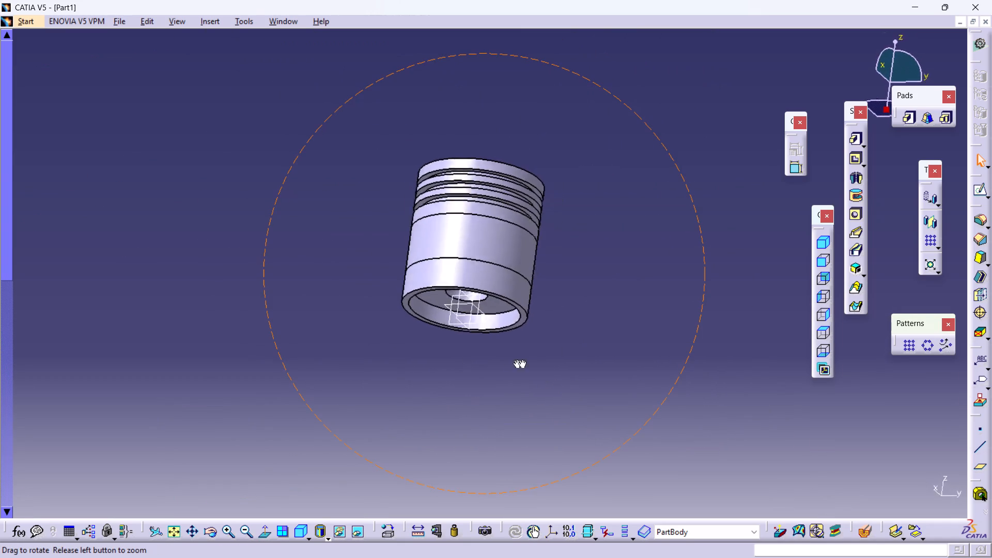
{"action": "middle_click_drag", "start_coordinate": [524, 360], "coordinate": [507, 352]}
{"action": "right_click_drag", "start_coordinate": [524, 360], "coordinate": [507, 352]}
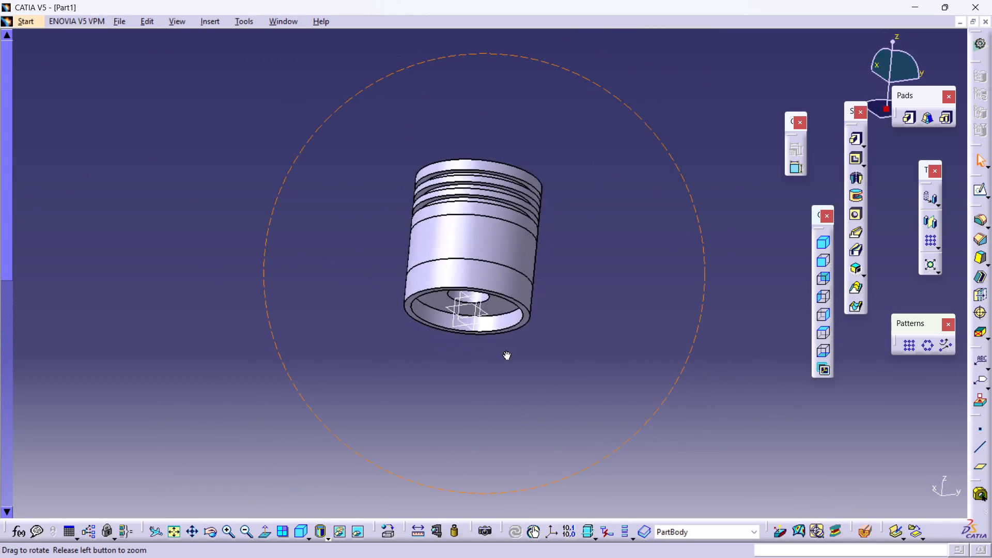
{"action": "middle_click_drag", "start_coordinate": [507, 352], "coordinate": [592, 322]}
{"action": "right_click_drag", "start_coordinate": [507, 352], "coordinate": [592, 322]}
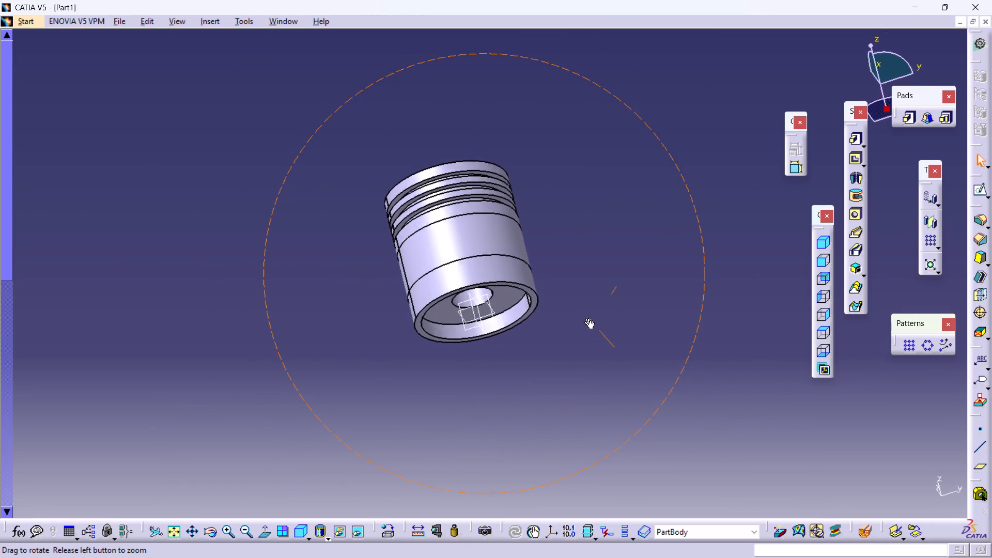
{"action": "right_click_drag", "start_coordinate": [592, 322], "coordinate": [618, 438]}
{"action": "middle_click_drag", "start_coordinate": [592, 322], "coordinate": [613, 432]}
{"action": "middle_click_drag", "start_coordinate": [614, 342], "coordinate": [488, 263]}
{"action": "right_click_drag", "start_coordinate": [614, 342], "coordinate": [488, 337]}
{"action": "right_click", "coordinate": [486, 337]}
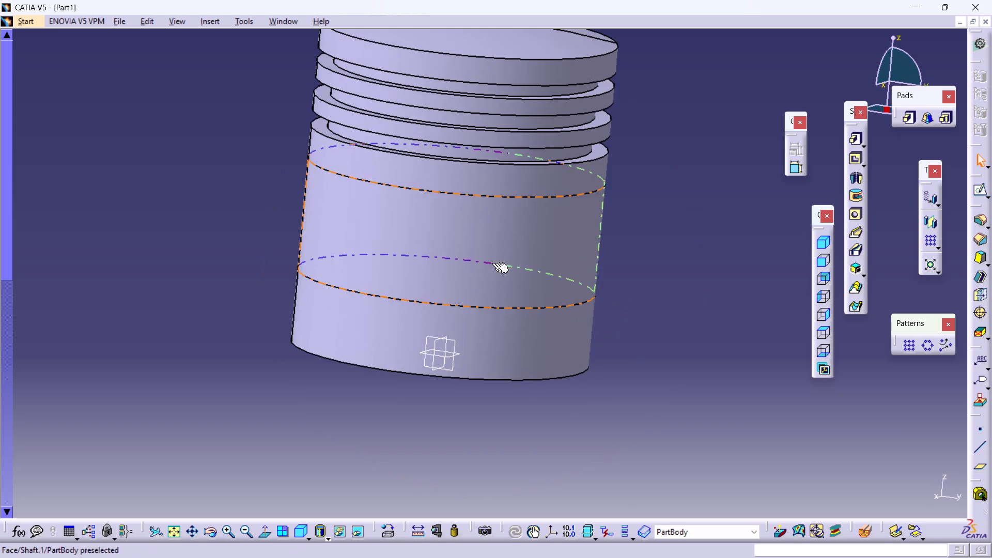
{"action": "middle_click_drag", "start_coordinate": [601, 265], "coordinate": [519, 316]}
{"action": "right_click_drag", "start_coordinate": [601, 265], "coordinate": [462, 272]}
{"action": "right_click", "coordinate": [462, 270]}
{"action": "middle_click_drag", "start_coordinate": [658, 379], "coordinate": [538, 319]}
{"action": "right_click_drag", "start_coordinate": [640, 368], "coordinate": [538, 319]}
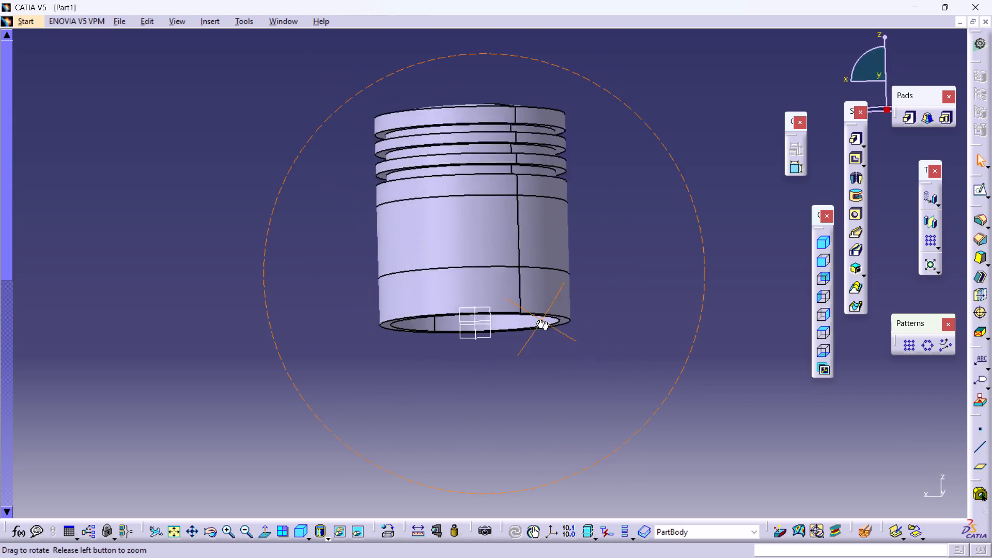
{"action": "middle_click_drag", "start_coordinate": [538, 319], "coordinate": [622, 338]}
{"action": "right_click_drag", "start_coordinate": [538, 319], "coordinate": [622, 338]}
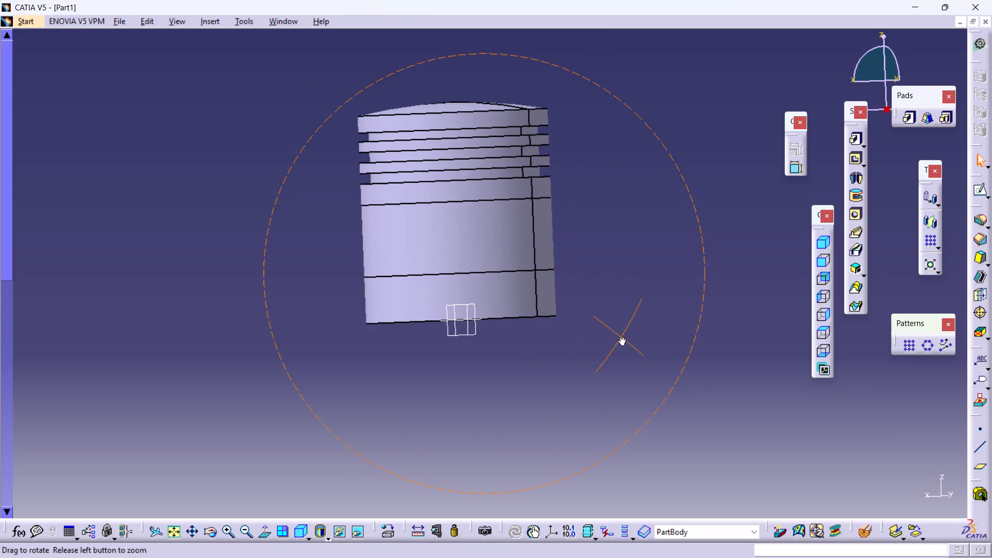
{"action": "right_click_drag", "start_coordinate": [622, 338], "coordinate": [622, 338]}
{"action": "middle_click_drag", "start_coordinate": [622, 338], "coordinate": [622, 338]}
{"action": "scroll", "coordinate": [622, 338], "scroll_direction": "up", "scroll_amount": 1}
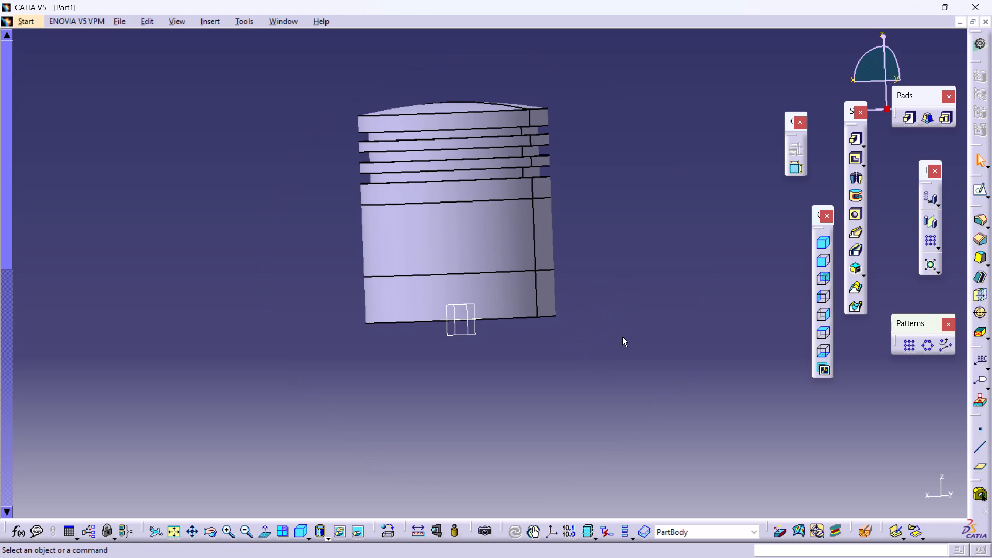
{"action": "middle_click_drag", "start_coordinate": [578, 339], "coordinate": [575, 314]}
{"action": "right_click_drag", "start_coordinate": [580, 339], "coordinate": [575, 314]}
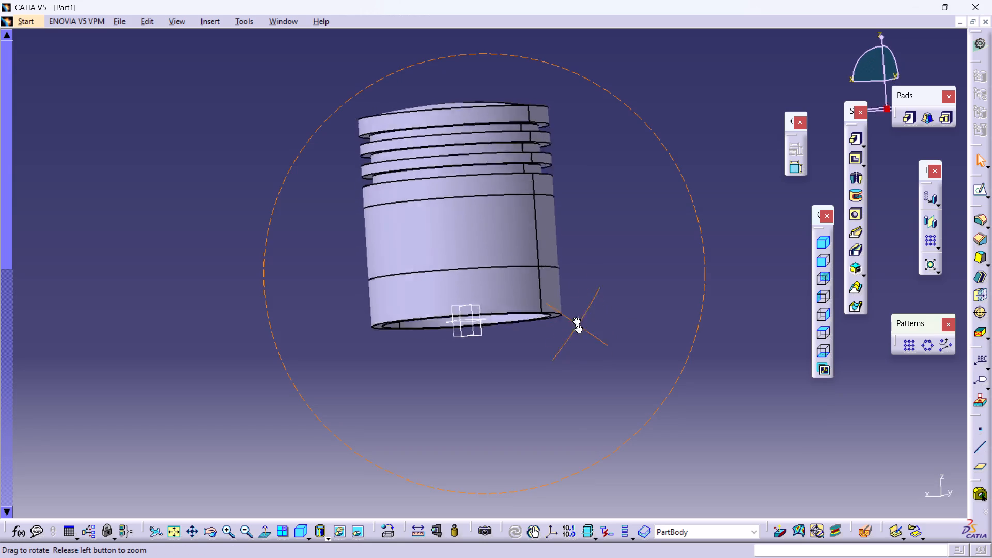
{"action": "middle_click_drag", "start_coordinate": [575, 314], "coordinate": [536, 216]}
{"action": "right_click_drag", "start_coordinate": [575, 314], "coordinate": [536, 216]}
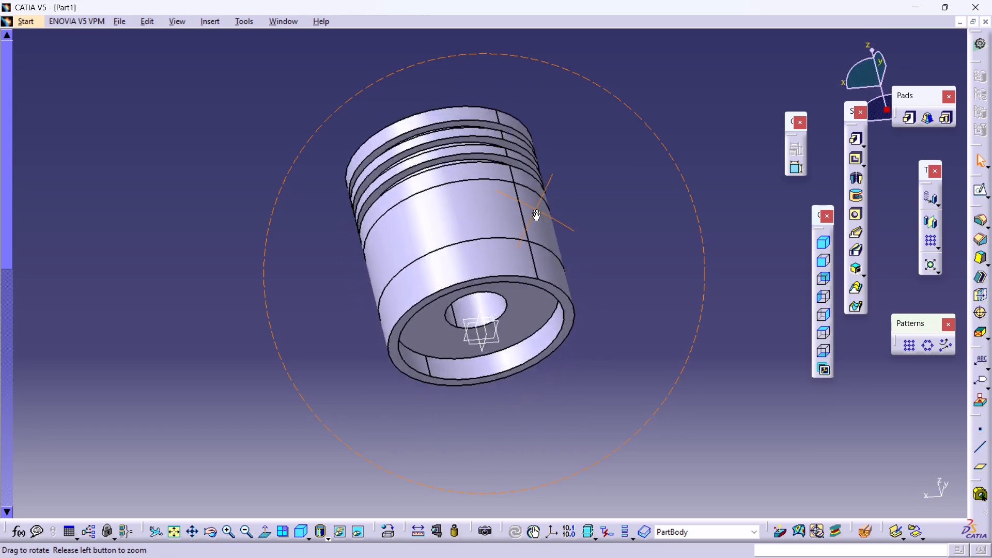
{"action": "middle_click_drag", "start_coordinate": [536, 216], "coordinate": [555, 362]}
{"action": "right_click_drag", "start_coordinate": [536, 216], "coordinate": [553, 362]}
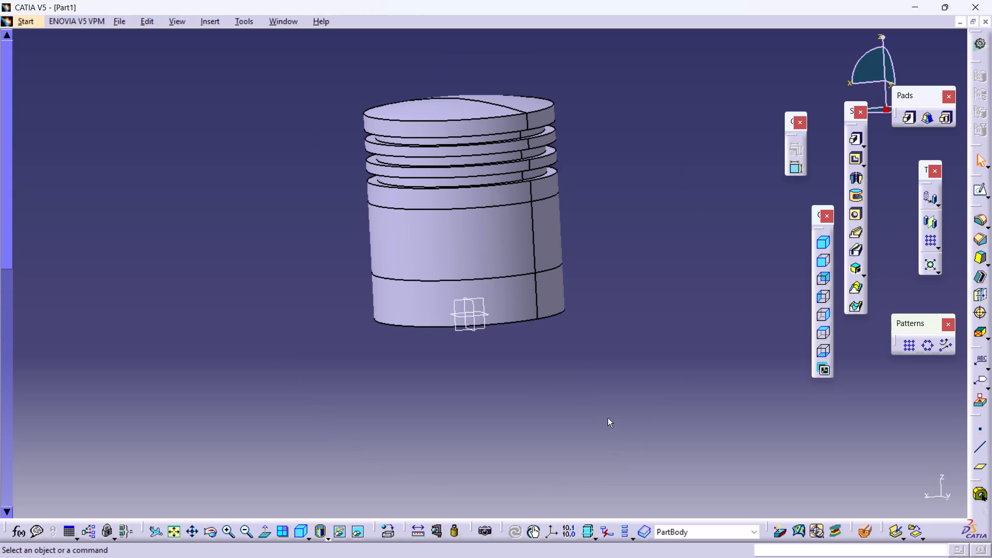
{"action": "double_click", "coordinate": [598, 366]}
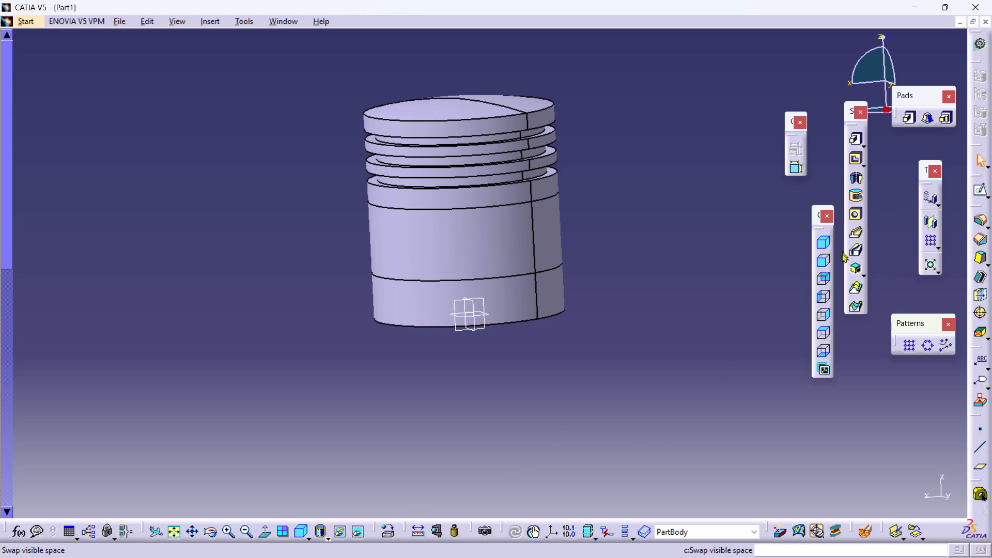
Inspect the piston square-on to the yz plane and obliquely from above the crown.
{"action": "left_click", "coordinate": [825, 265]}
{"action": "left_click", "coordinate": [825, 265]}
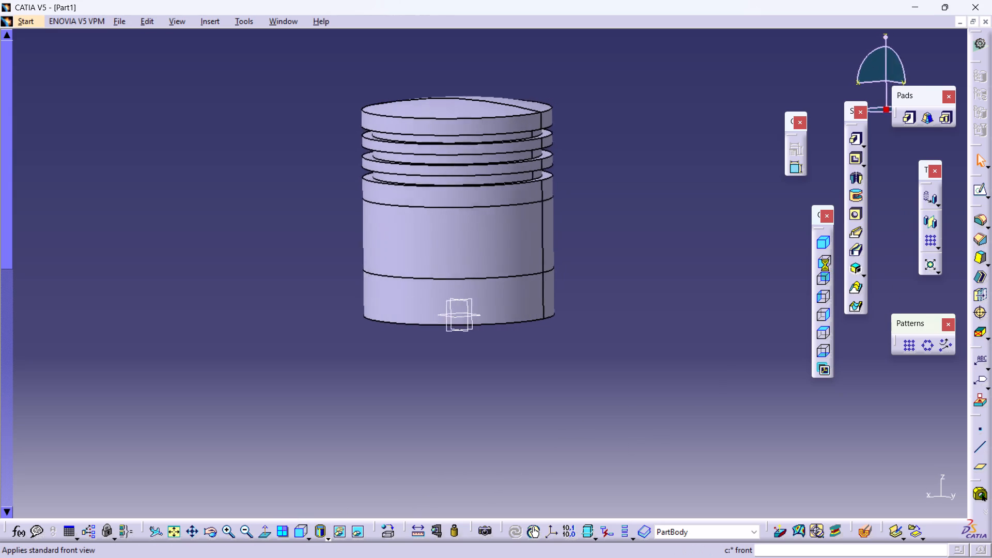
{"action": "left_click", "coordinate": [676, 270]}
{"action": "middle_click_drag", "start_coordinate": [593, 254], "coordinate": [422, 351]}
{"action": "right_click_drag", "start_coordinate": [595, 254], "coordinate": [422, 351]}
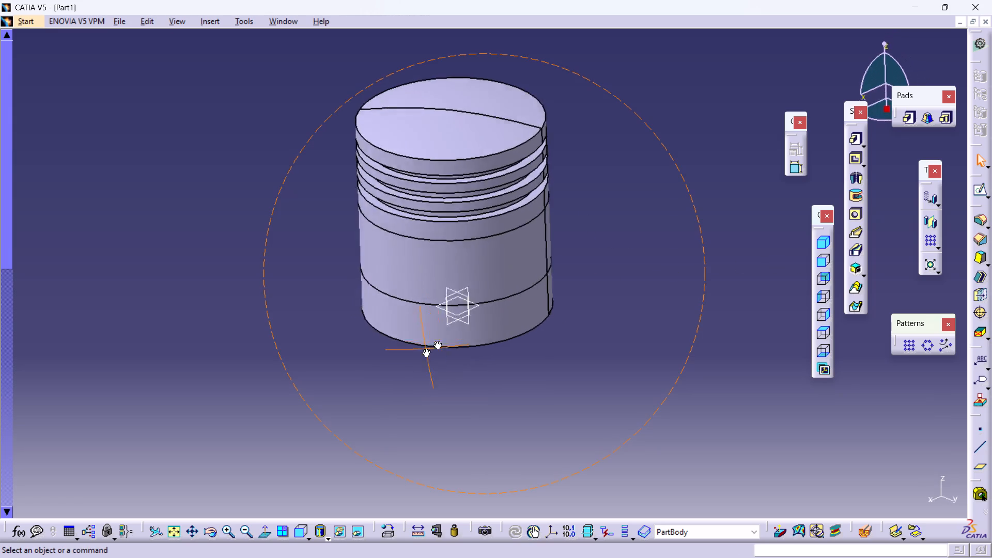
{"action": "middle_click_drag", "start_coordinate": [422, 351], "coordinate": [337, 242]}
{"action": "right_click_drag", "start_coordinate": [422, 351], "coordinate": [337, 242]}
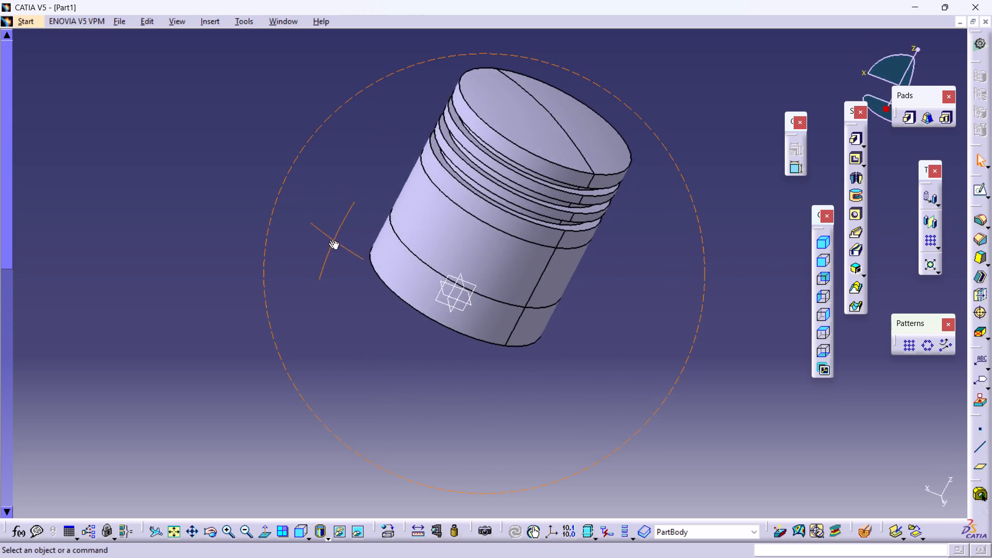
Open a new sketch on the zx plane.
{"action": "right_click_drag", "start_coordinate": [337, 242], "coordinate": [554, 421]}
{"action": "middle_click_drag", "start_coordinate": [337, 242], "coordinate": [554, 421]}
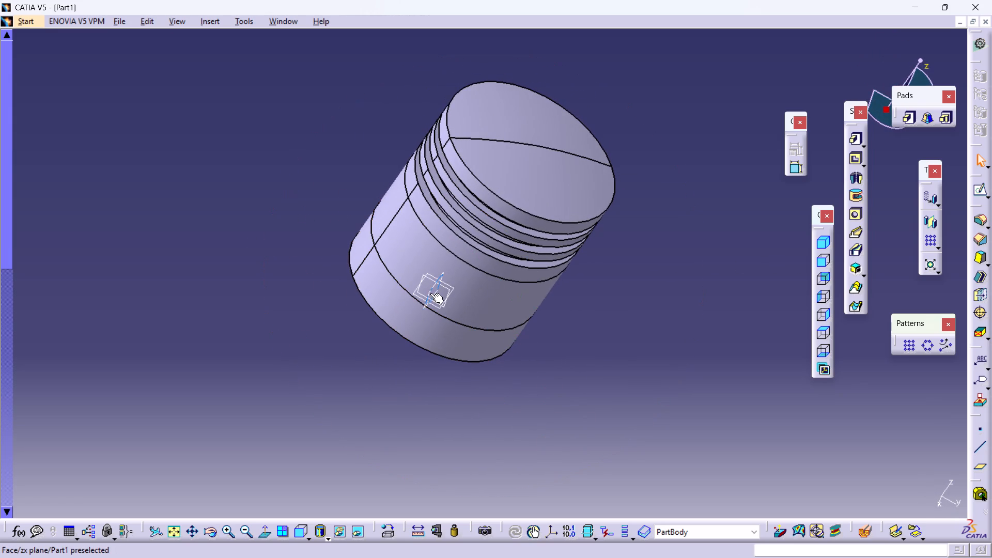
{"action": "left_click", "coordinate": [431, 293]}
{"action": "left_click", "coordinate": [979, 190]}
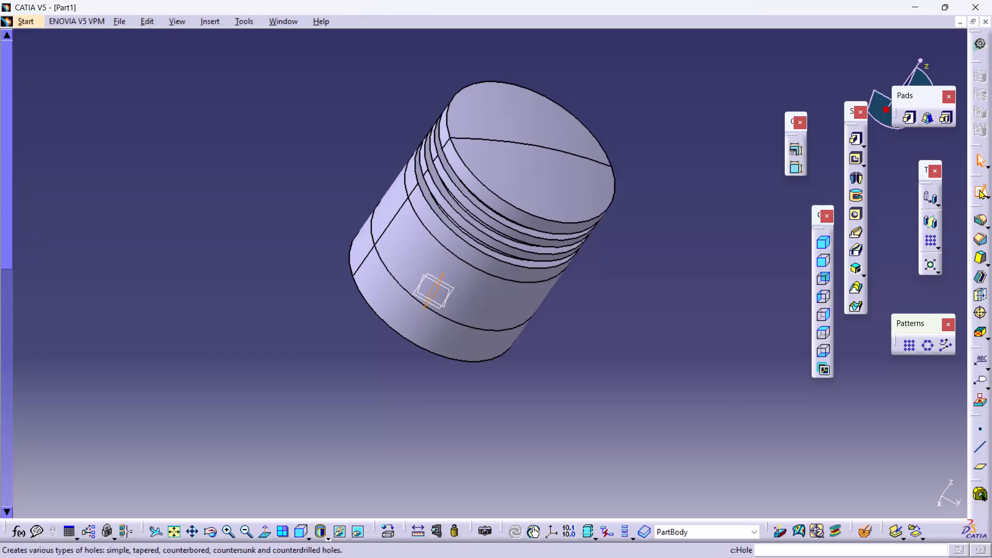
Bring the specification tree back into view beside the piston.
{"action": "scroll", "coordinate": [185, 238], "scroll_direction": "up", "scroll_amount": 3}
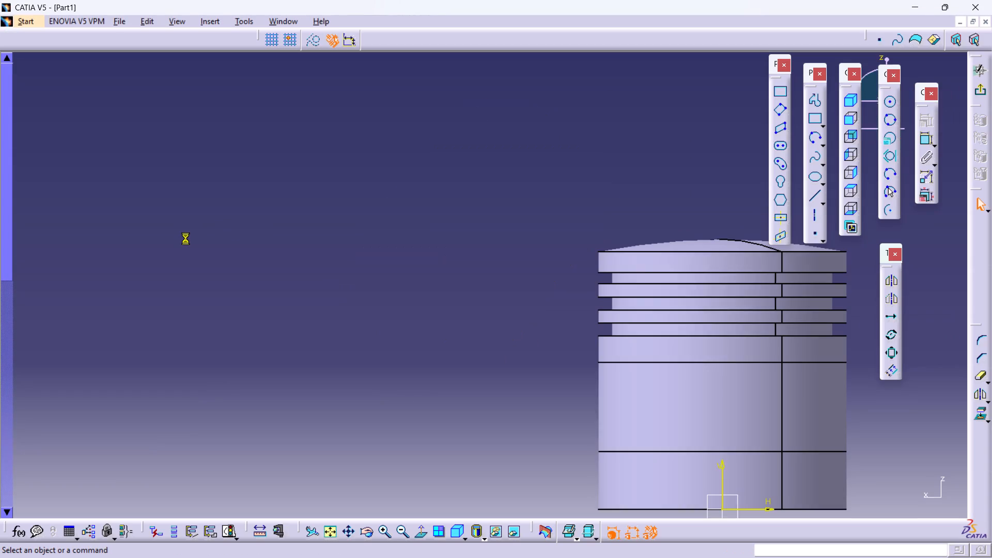
{"action": "scroll", "coordinate": [185, 238], "scroll_direction": "up", "scroll_amount": 9}
{"action": "scroll", "coordinate": [185, 238], "scroll_direction": "down", "scroll_amount": 19}
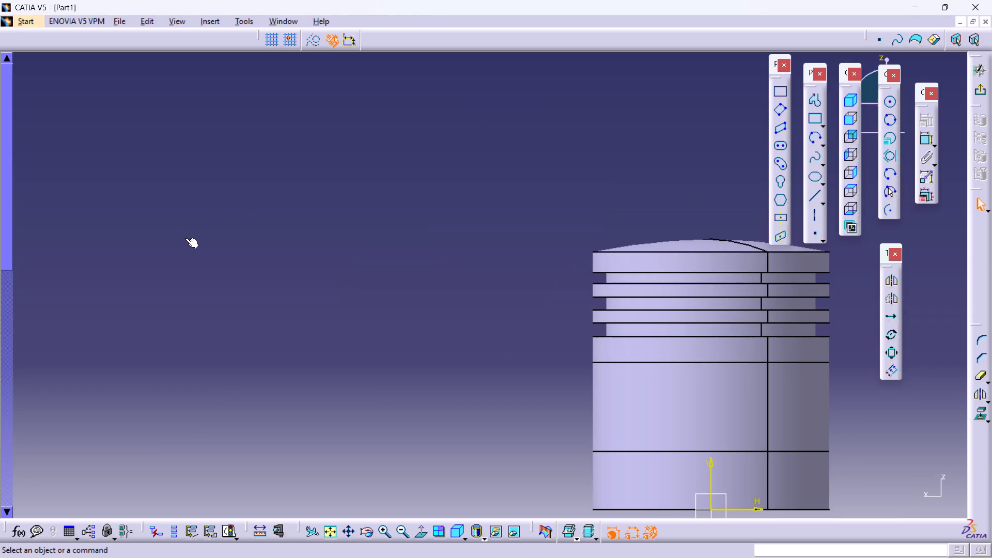
{"action": "scroll", "coordinate": [185, 238], "scroll_direction": "down", "scroll_amount": 3}
{"action": "left_click_drag", "start_coordinate": [7, 73], "coordinate": [19, 319]}
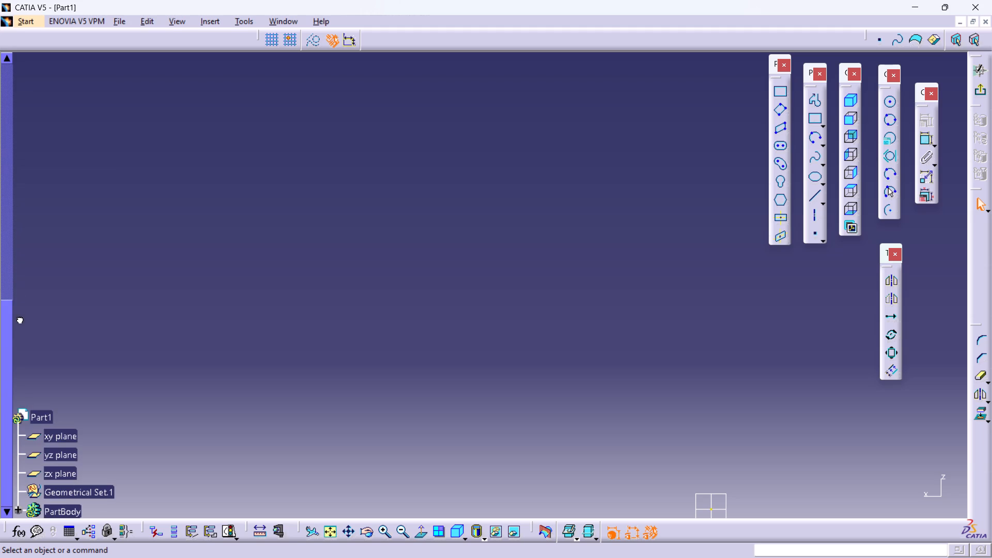
{"action": "left_click_drag", "start_coordinate": [19, 319], "coordinate": [18, 440]}
{"action": "left_click_drag", "start_coordinate": [5, 430], "coordinate": [8, 369]}
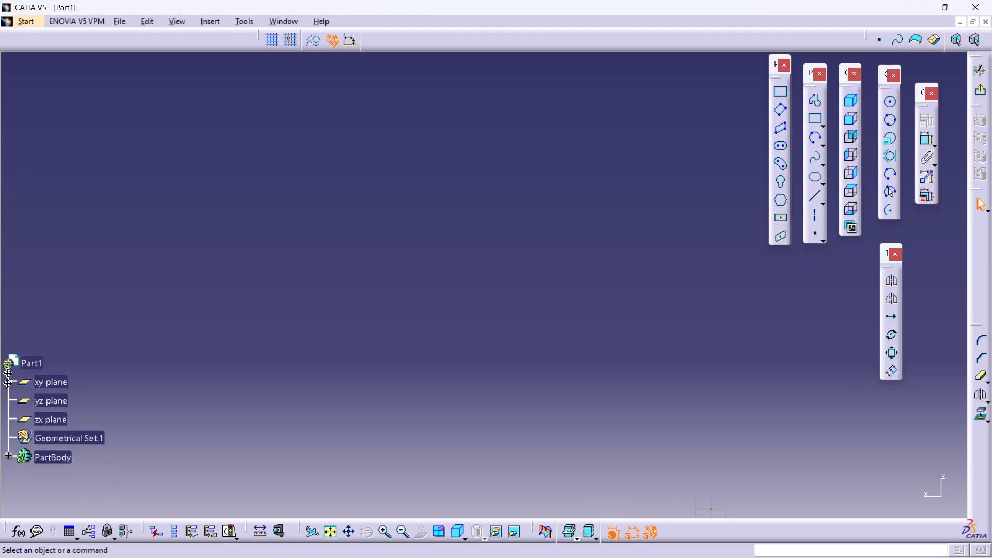
{"action": "left_click_drag", "start_coordinate": [8, 369], "coordinate": [17, 91]}
Sketch a circle about 29 mm in diameter centred on the vertical axis, roughly midway between the two circular edges of the skirt.
{"action": "middle_click_drag", "start_coordinate": [421, 353], "coordinate": [189, 270]}
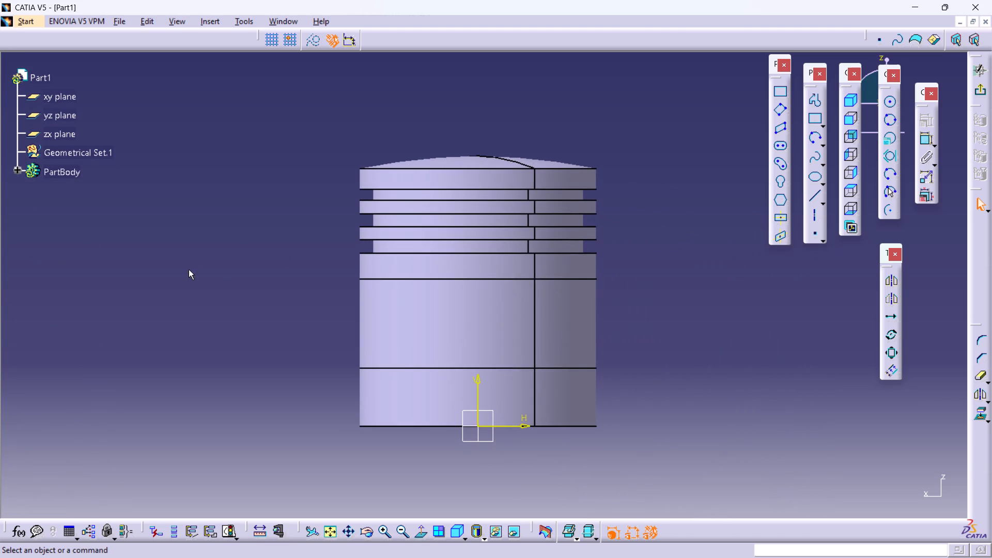
{"action": "left_click", "coordinate": [887, 104]}
{"action": "middle_click_drag", "start_coordinate": [519, 391], "coordinate": [502, 335]}
{"action": "right_click", "coordinate": [502, 337]}
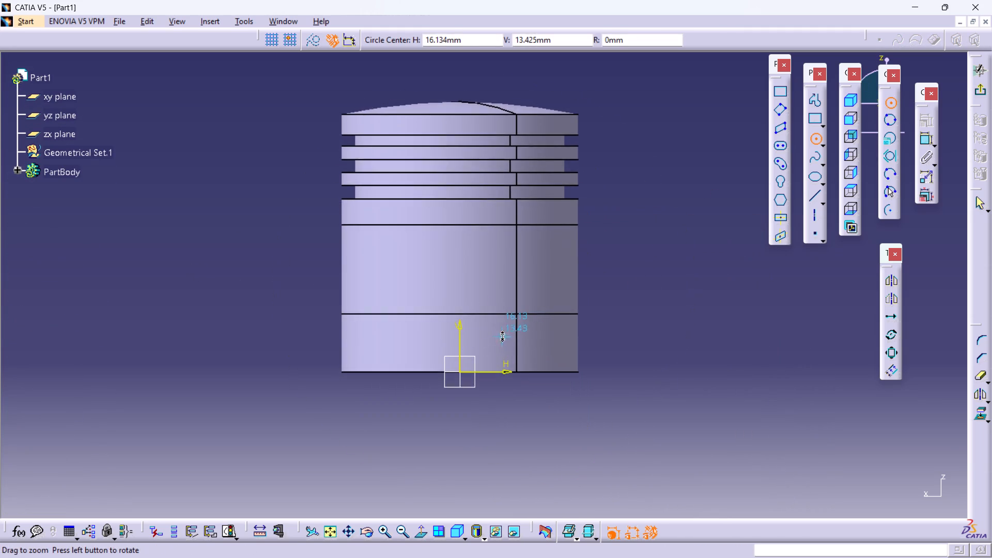
{"action": "middle_click_drag", "start_coordinate": [502, 335], "coordinate": [501, 317]}
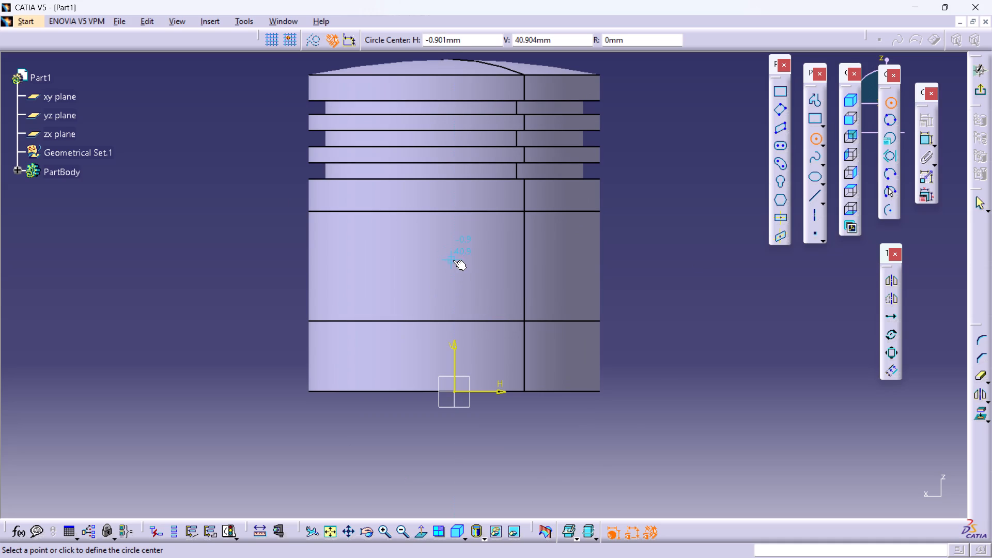
{"action": "left_click", "coordinate": [456, 263]}
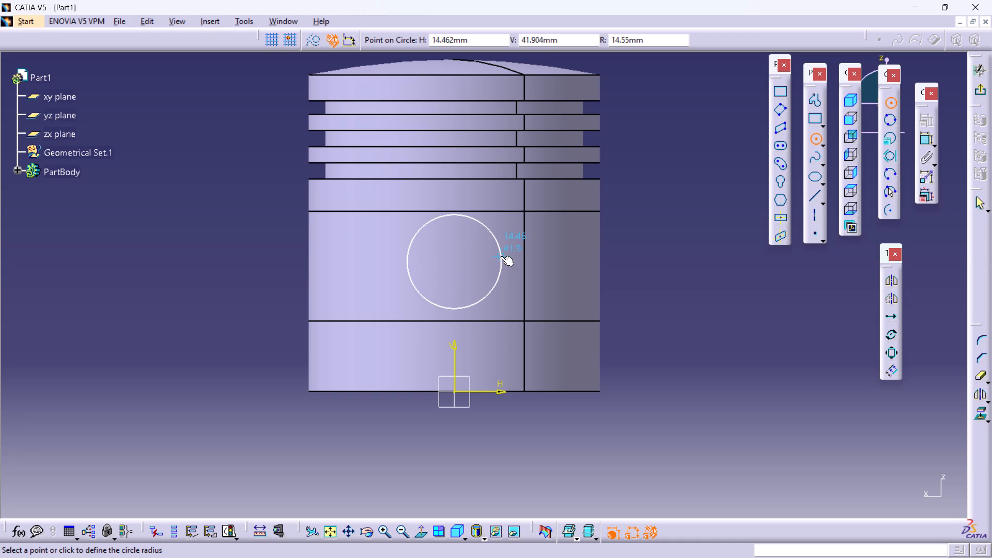
{"action": "left_click", "coordinate": [501, 256]}
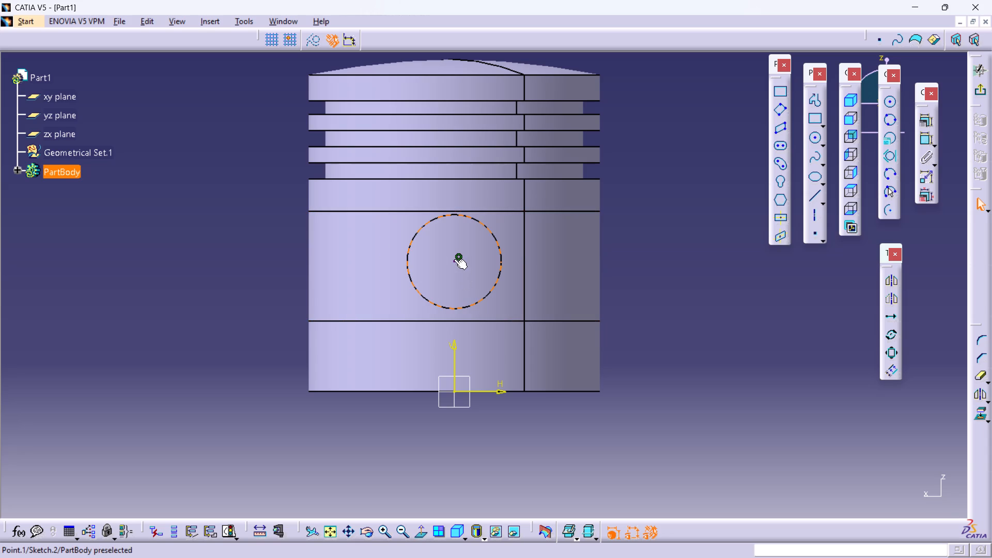
{"action": "left_click_drag", "start_coordinate": [454, 259], "coordinate": [453, 270]}
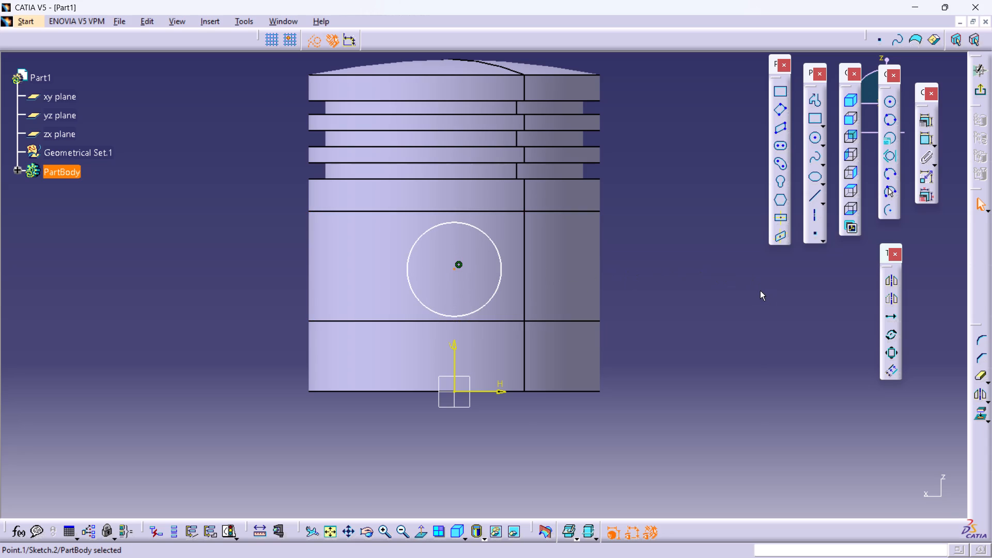
{"action": "left_click", "coordinate": [726, 305]}
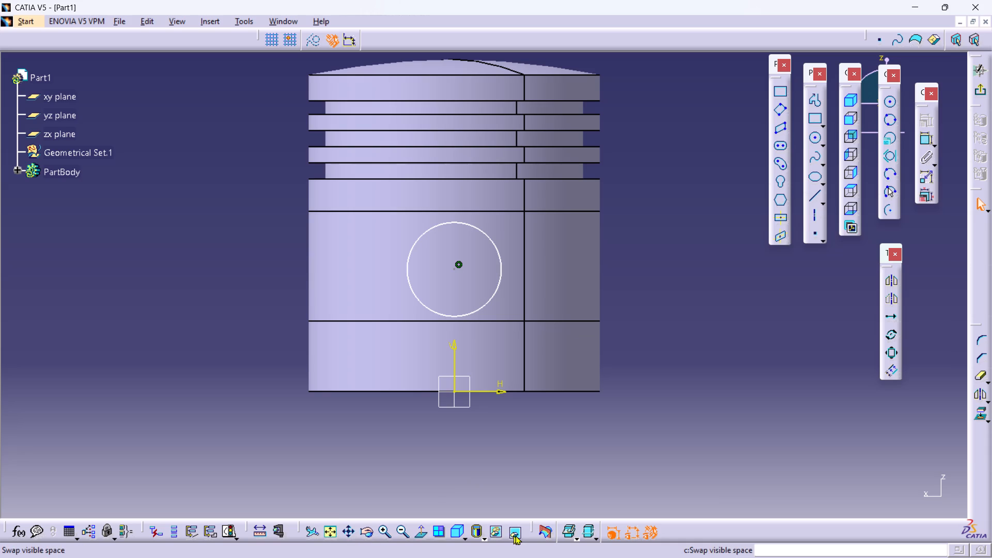
Measure the two circular skirt edges below and above the sketched circle individually.
{"action": "left_click", "coordinate": [284, 526]}
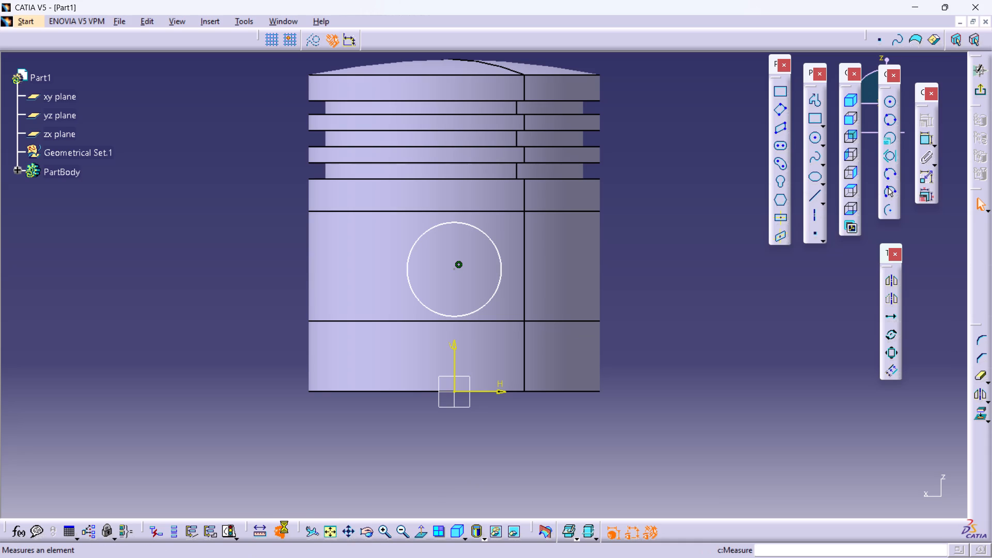
{"action": "left_click", "coordinate": [509, 321]}
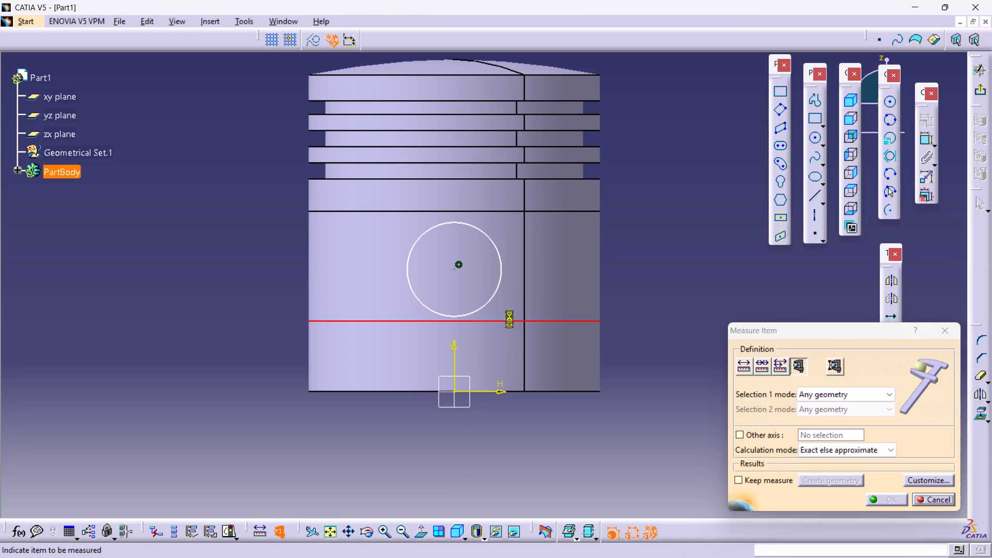
{"action": "left_click", "coordinate": [509, 212]}
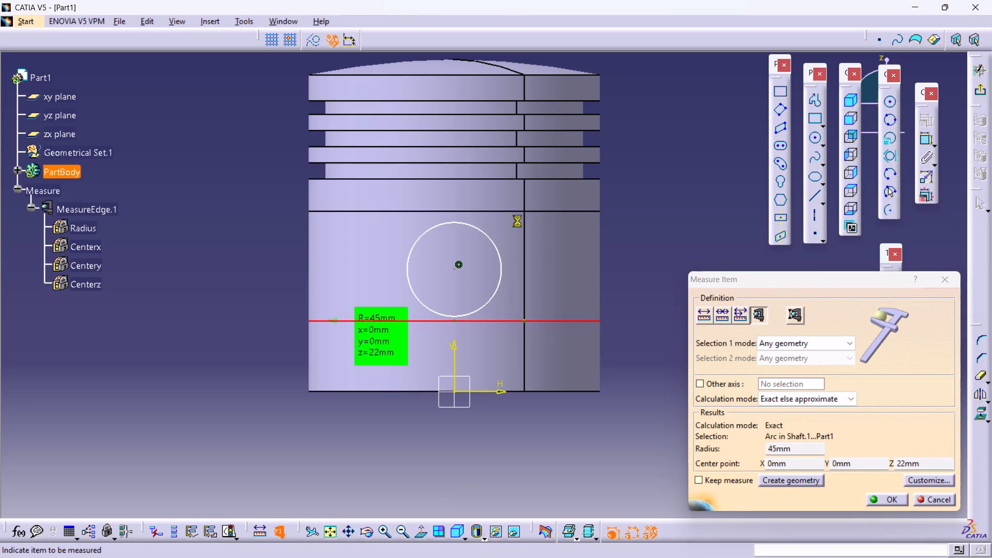
{"action": "left_click_drag", "start_coordinate": [366, 235], "coordinate": [335, 271]}
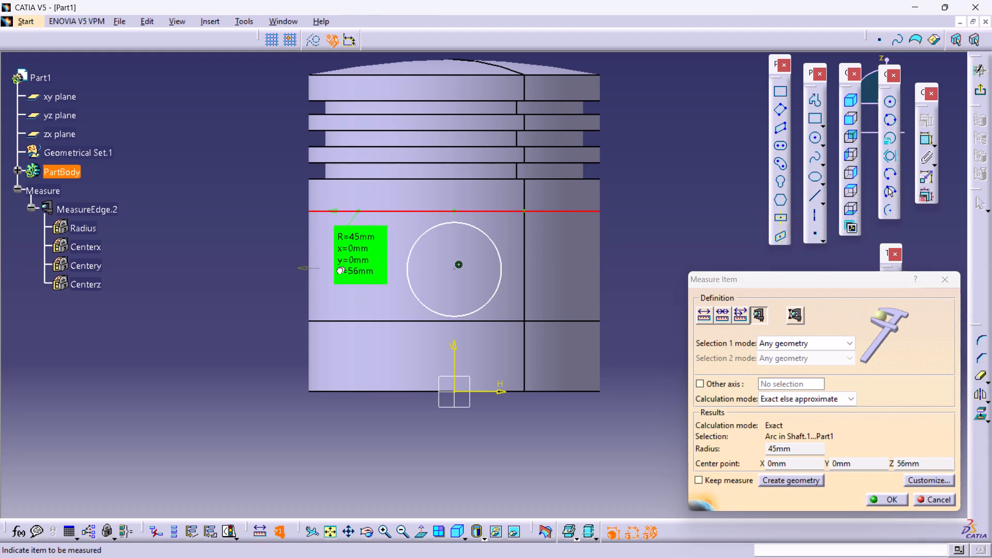
{"action": "left_click_drag", "start_coordinate": [335, 271], "coordinate": [209, 337]}
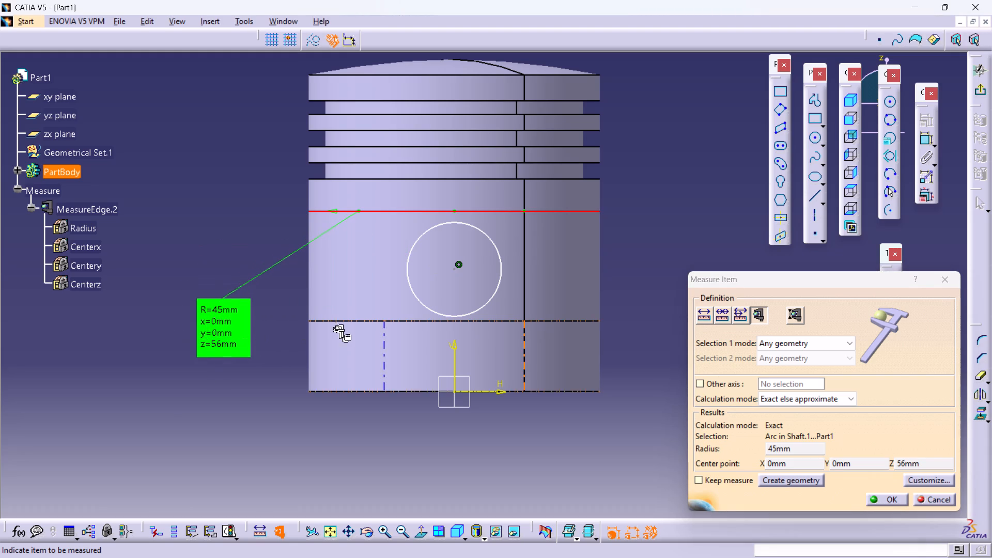
{"action": "left_click", "coordinate": [333, 319]}
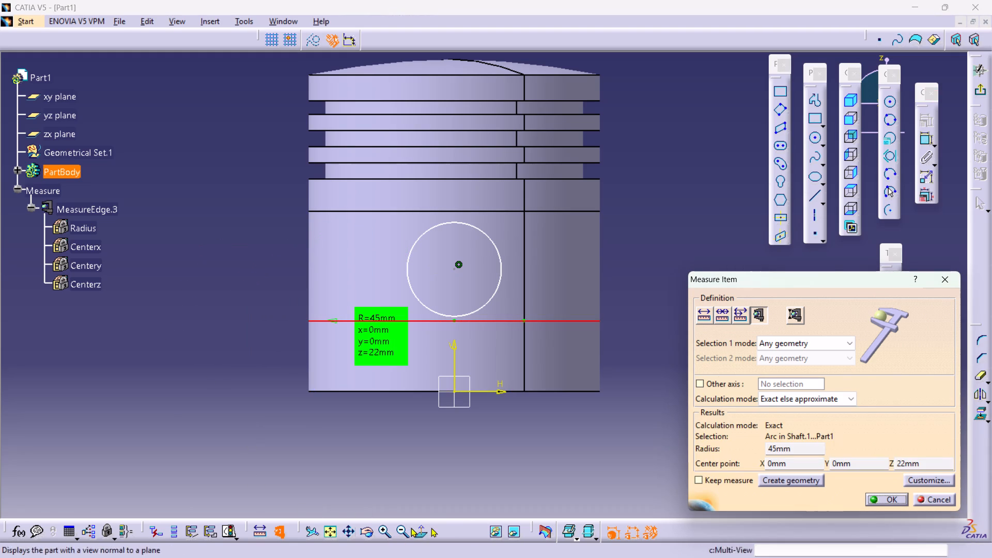
Measure the distance between the lower and upper circular edges of the skirt.
{"action": "left_click", "coordinate": [256, 531]}
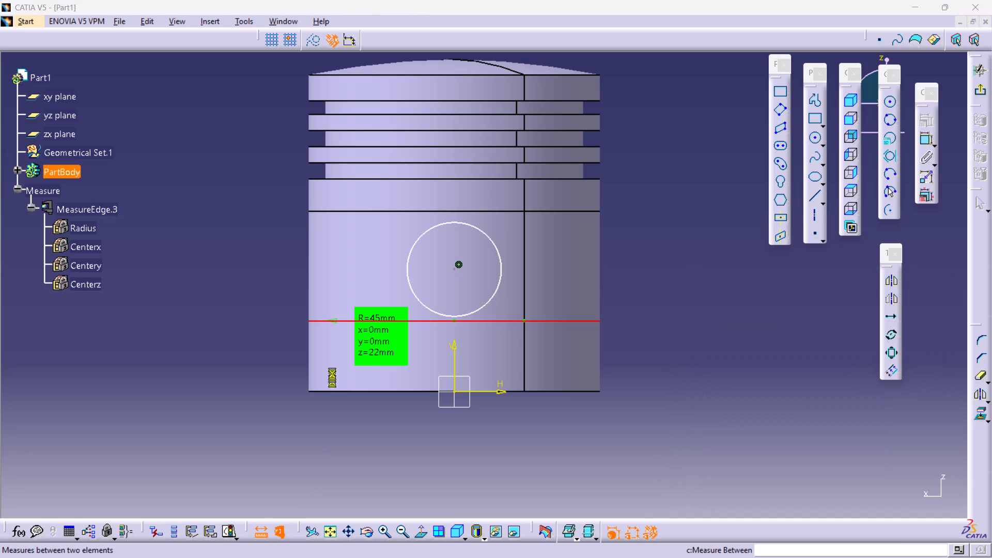
{"action": "left_click", "coordinate": [333, 323]}
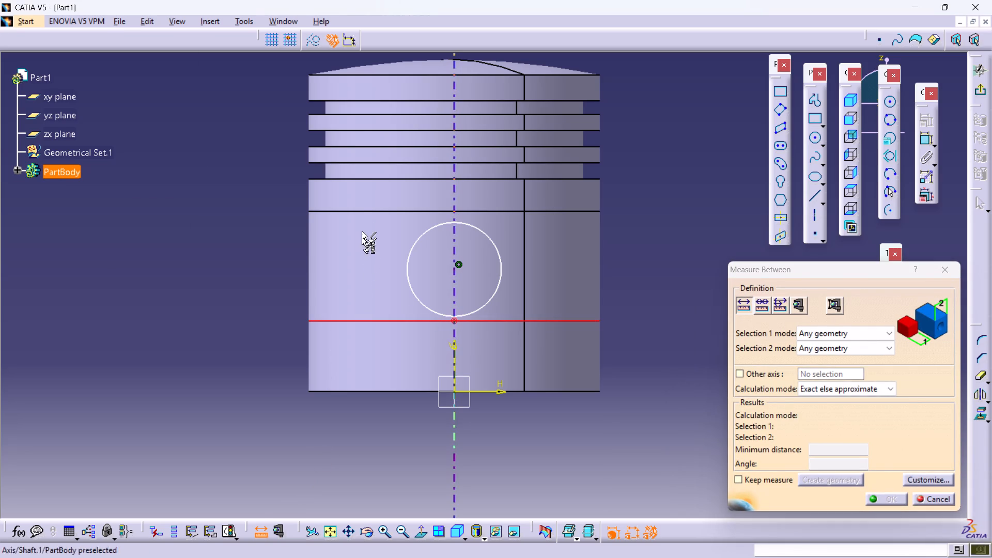
{"action": "left_click", "coordinate": [362, 210]}
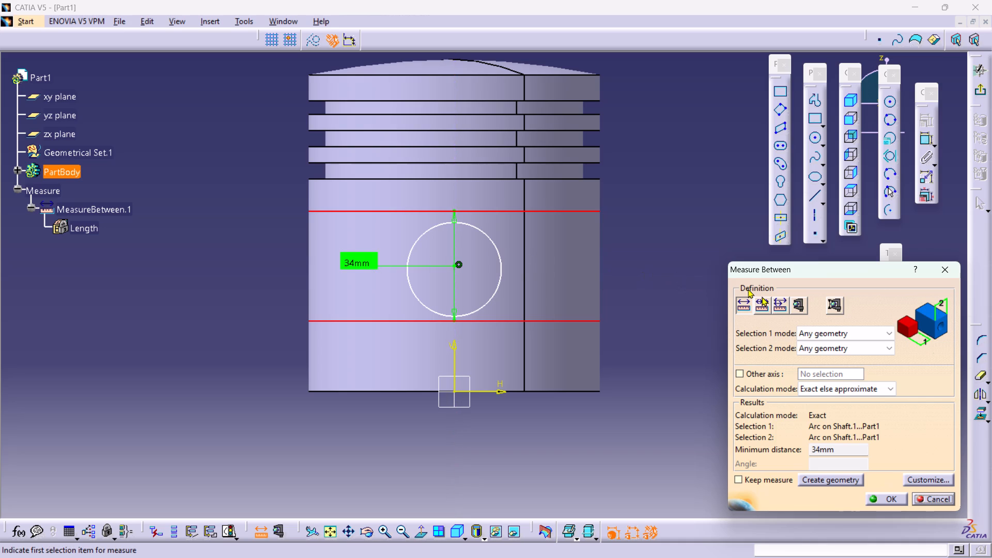
{"action": "left_click", "coordinate": [943, 275]}
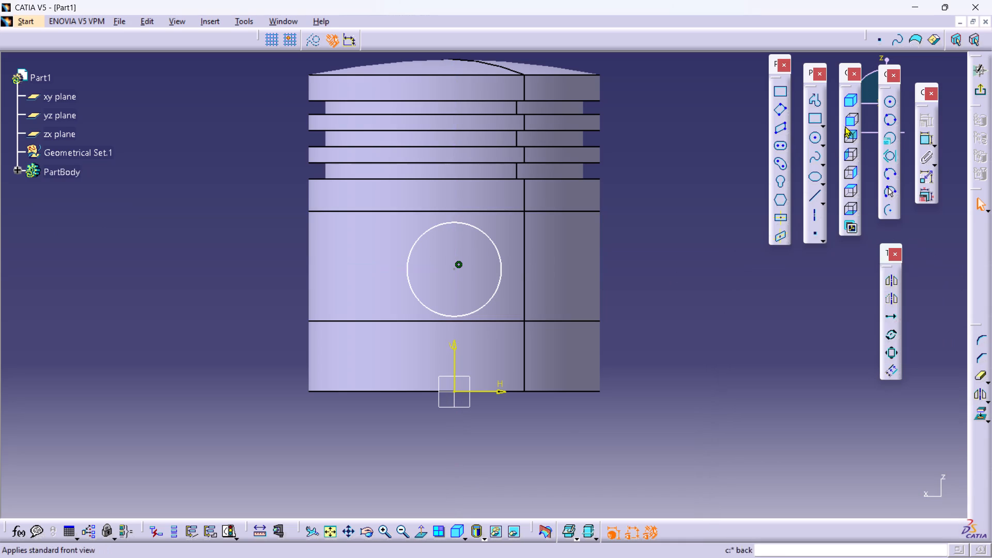
Dimension the circle's diameter and set it to 30 mm.
{"action": "left_click", "coordinate": [926, 142]}
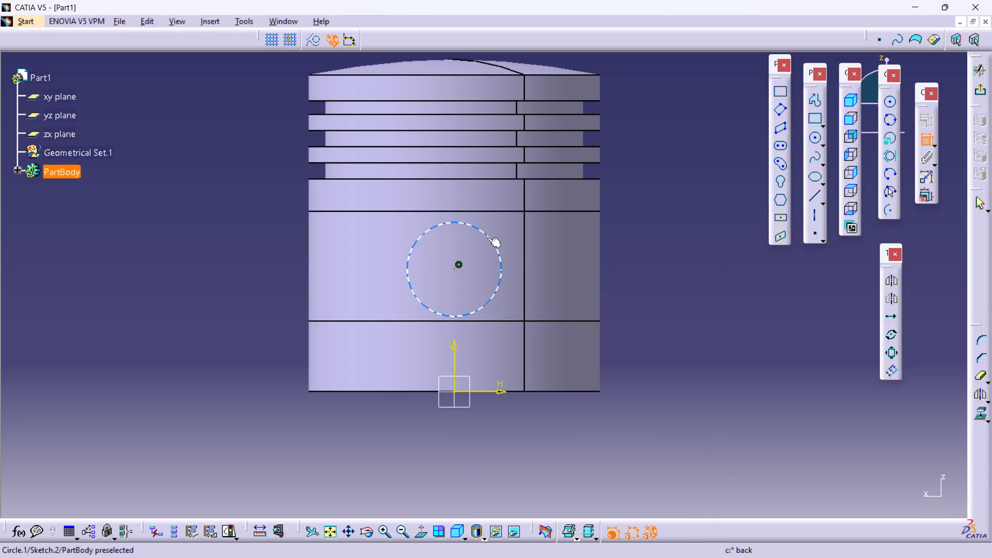
{"action": "left_click", "coordinate": [488, 238]}
{"action": "left_click", "coordinate": [668, 267]}
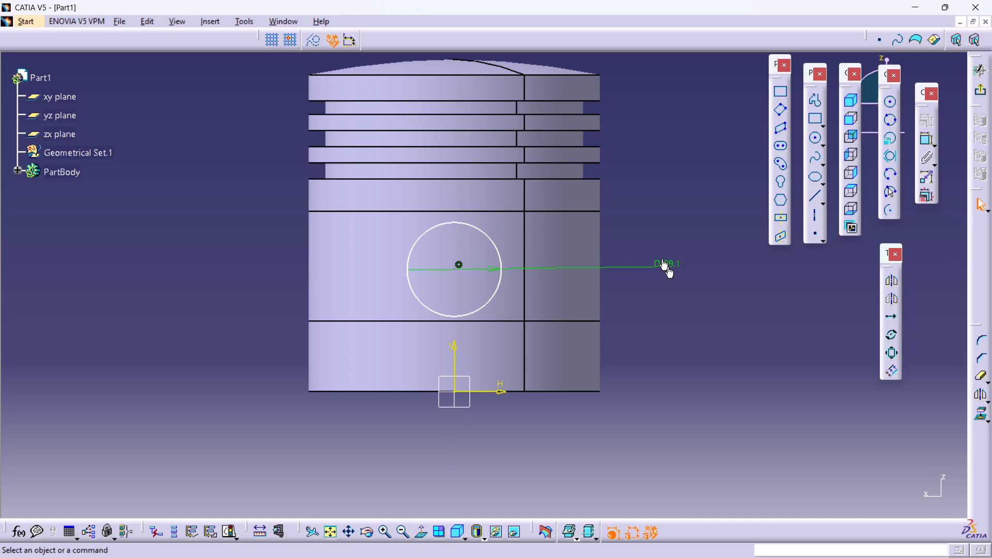
{"action": "double_click", "coordinate": [668, 267]}
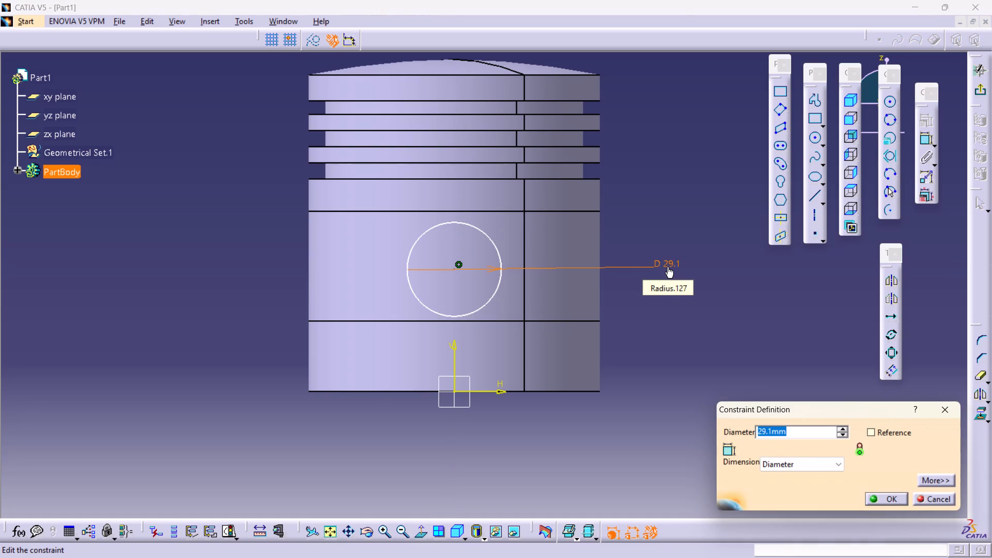
{"action": "type", "text": "30"}
{"action": "key", "text": "Return"}
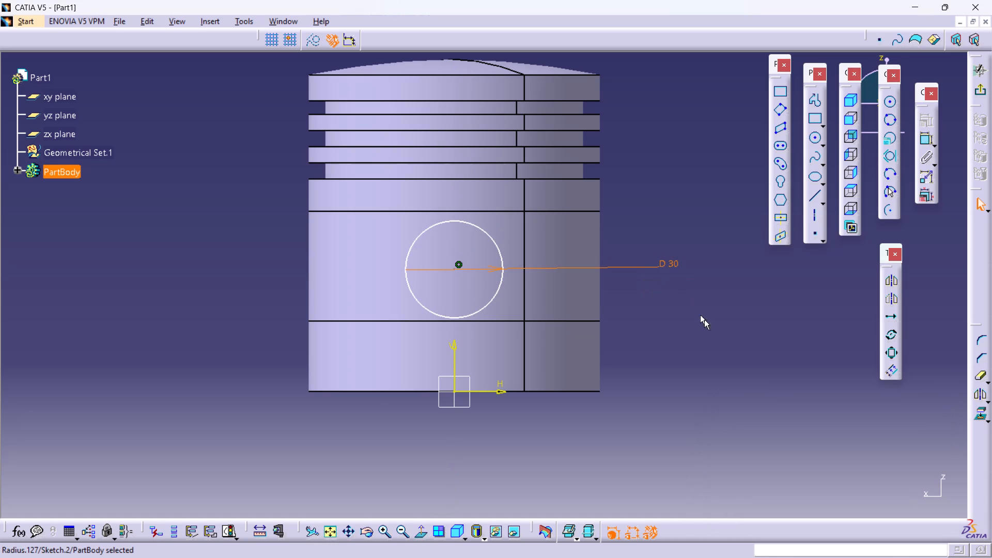
{"action": "double_click", "coordinate": [715, 323]}
Move the circle slightly up the vertical axis so its centre sits about 39 mm above the horizontal axis.
{"action": "left_click_drag", "start_coordinate": [499, 288], "coordinate": [495, 286]}
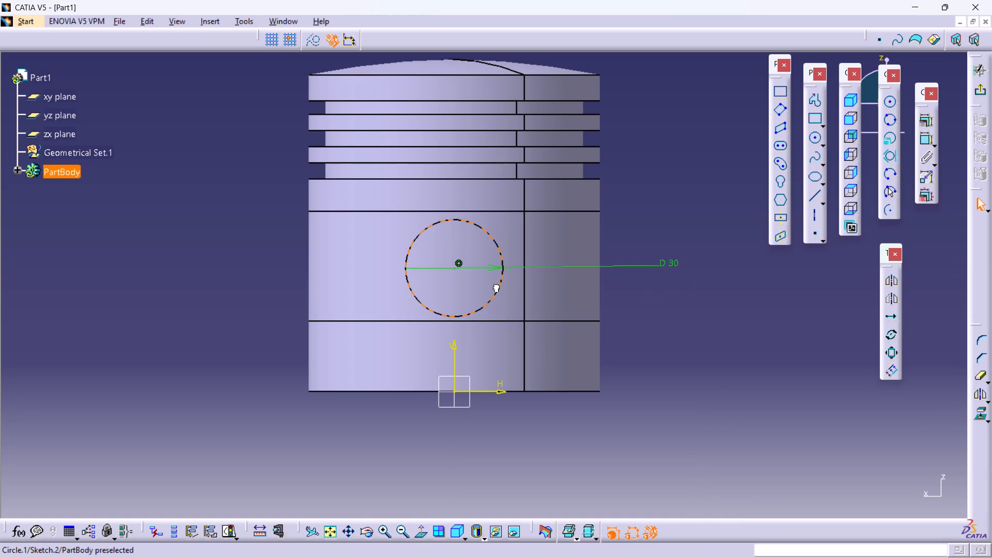
{"action": "left_click_drag", "start_coordinate": [495, 286], "coordinate": [501, 284]}
{"action": "left_click", "coordinate": [710, 333]}
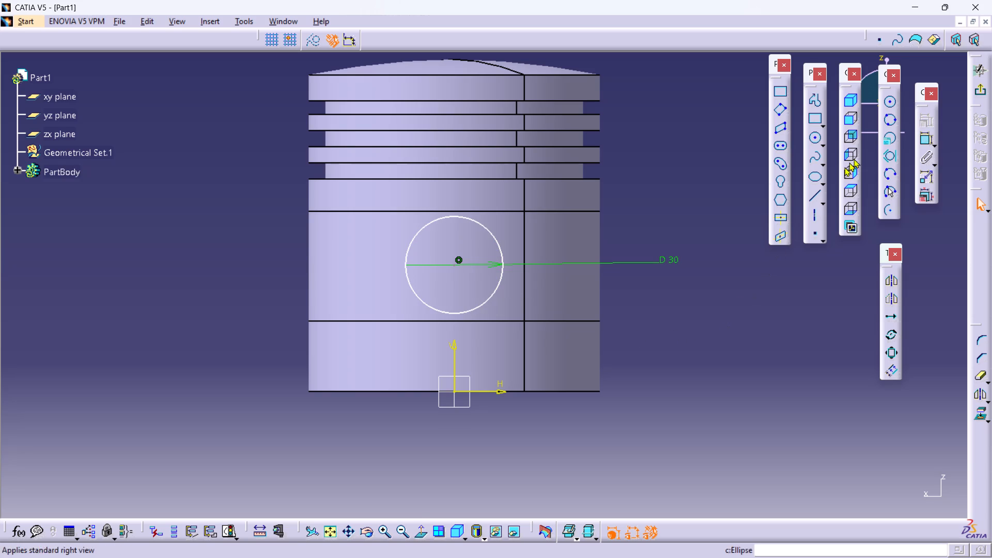
Dimension the height of the circle's centre above the sketch's horizontal axis and flip the view to the opposite side.
{"action": "left_click", "coordinate": [931, 141]}
{"action": "double_click", "coordinate": [928, 142]}
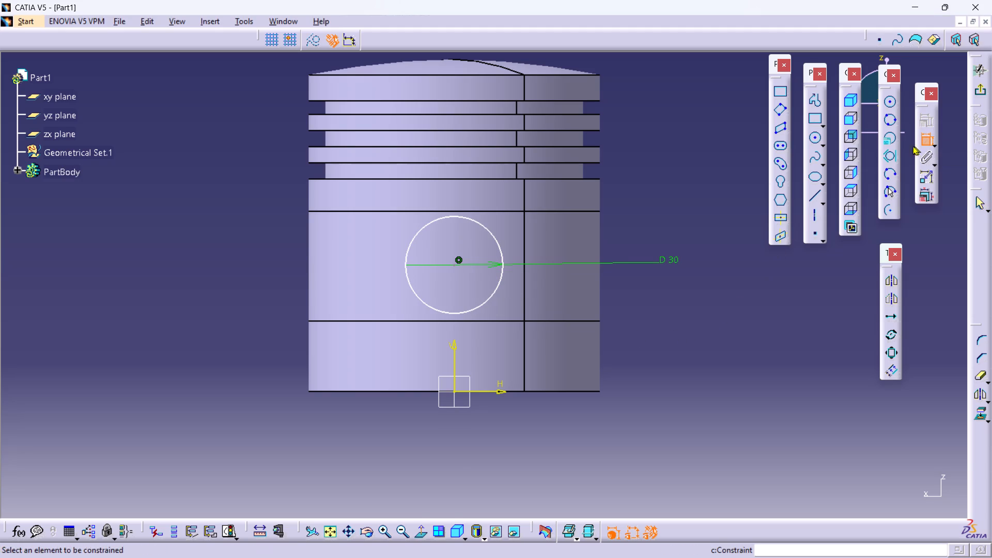
{"action": "left_click", "coordinate": [488, 394]}
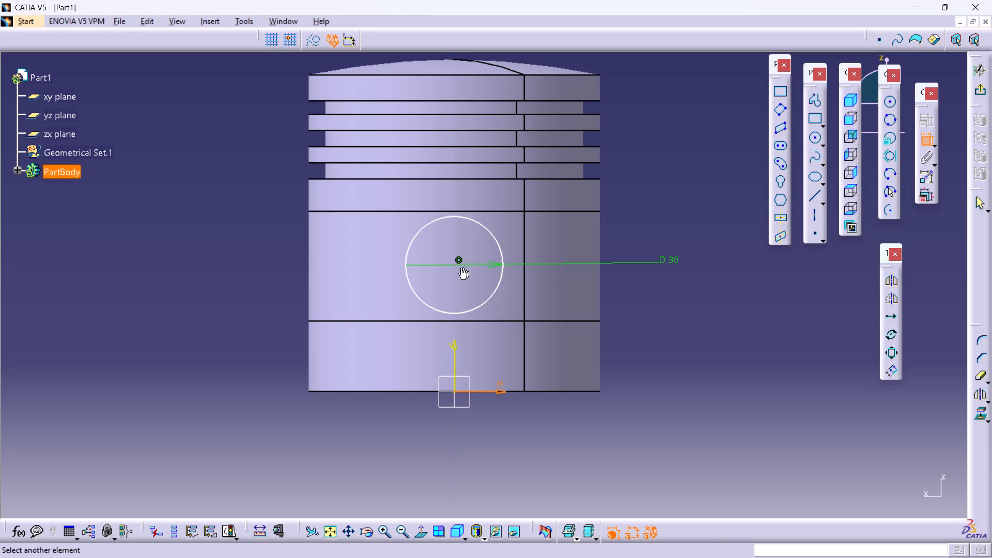
{"action": "left_click", "coordinate": [455, 264]}
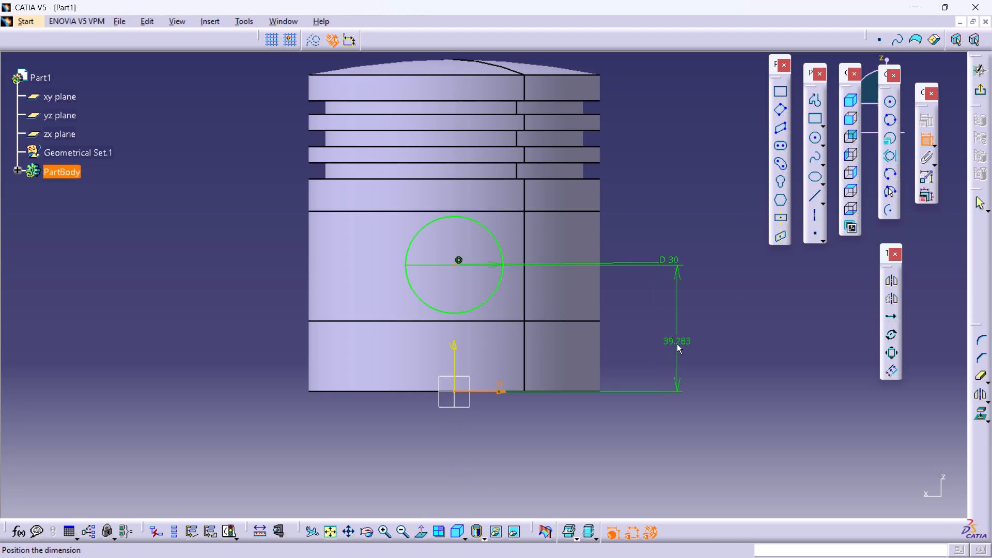
{"action": "left_click", "coordinate": [656, 365]}
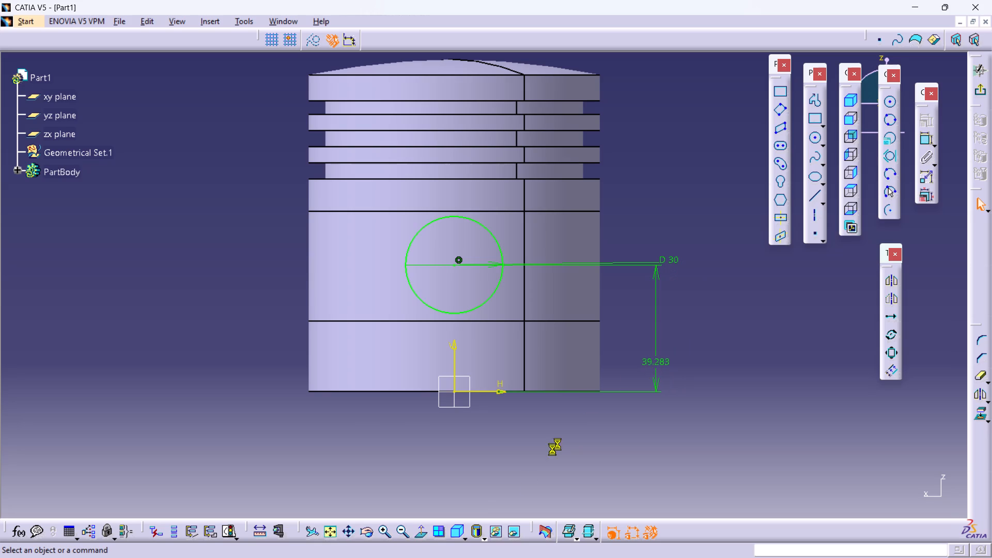
{"action": "left_click", "coordinate": [416, 535]}
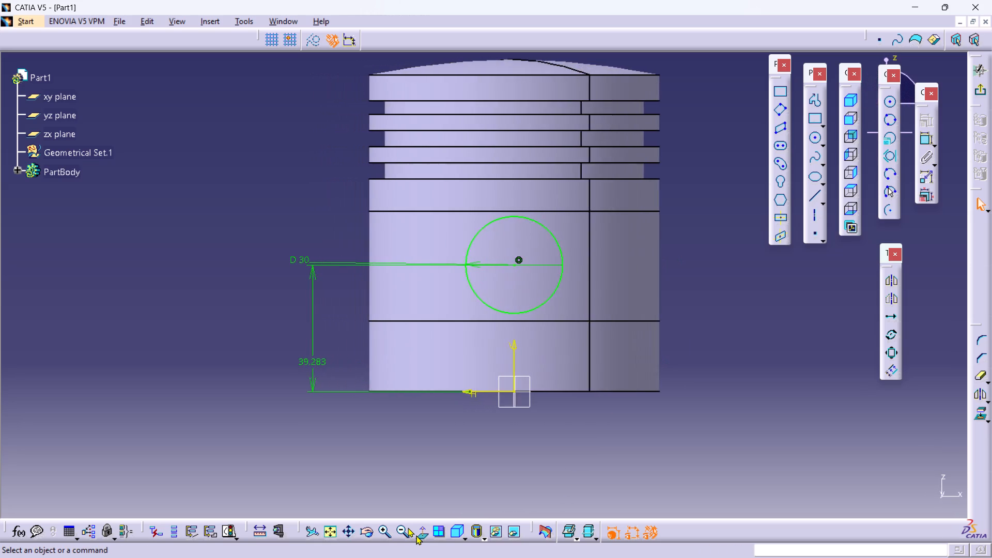
Measure from the skirt's bottom edge to the circle's centre, and from the bottom edge to the next circular edge above it.
{"action": "left_click", "coordinate": [416, 535]}
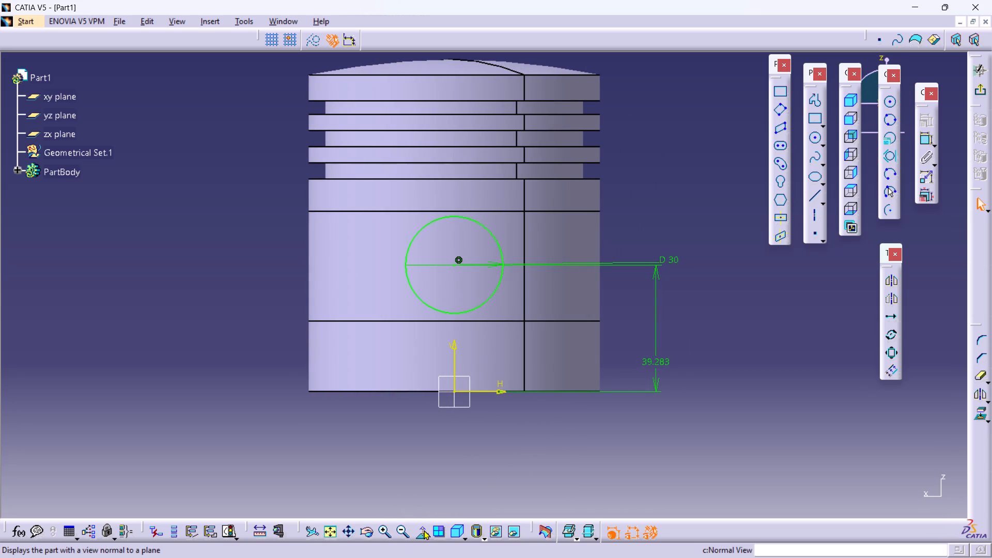
{"action": "left_click", "coordinate": [424, 530]}
{"action": "left_click", "coordinate": [417, 534]}
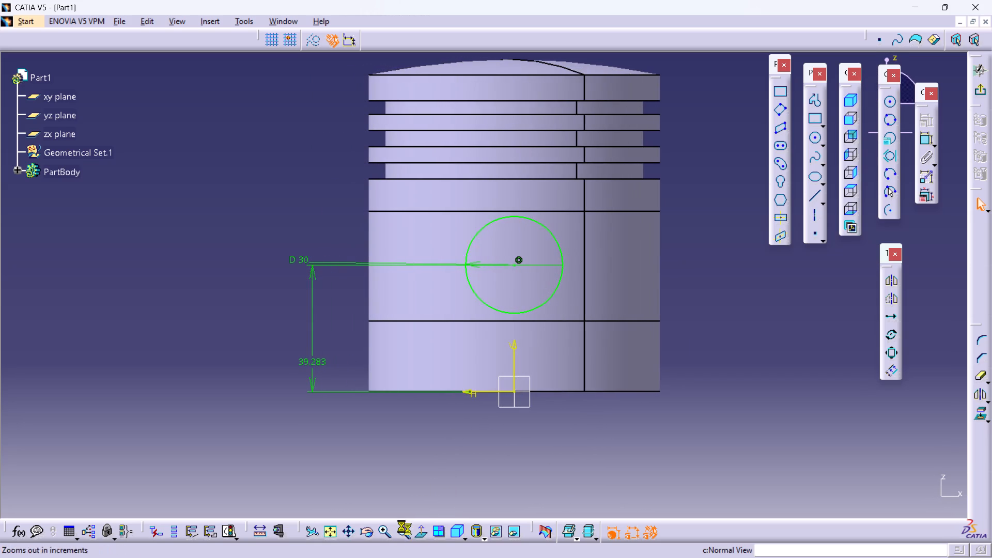
{"action": "left_click", "coordinate": [260, 532]}
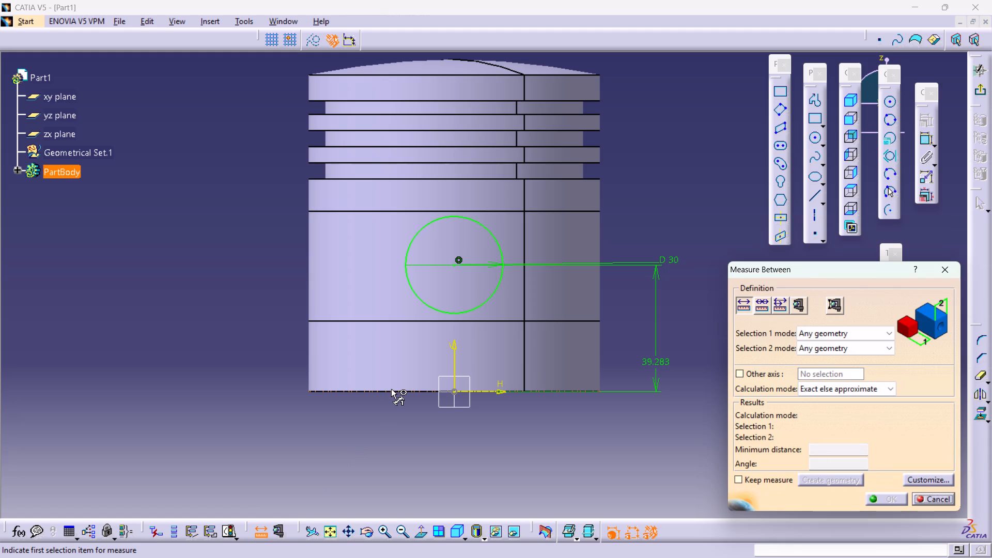
{"action": "left_click", "coordinate": [391, 389]}
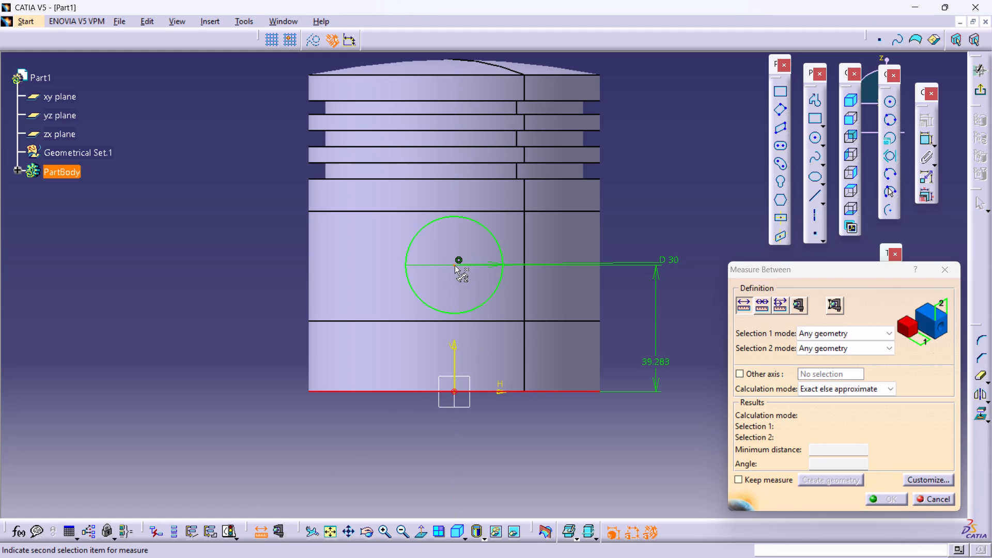
{"action": "left_click", "coordinate": [455, 266]}
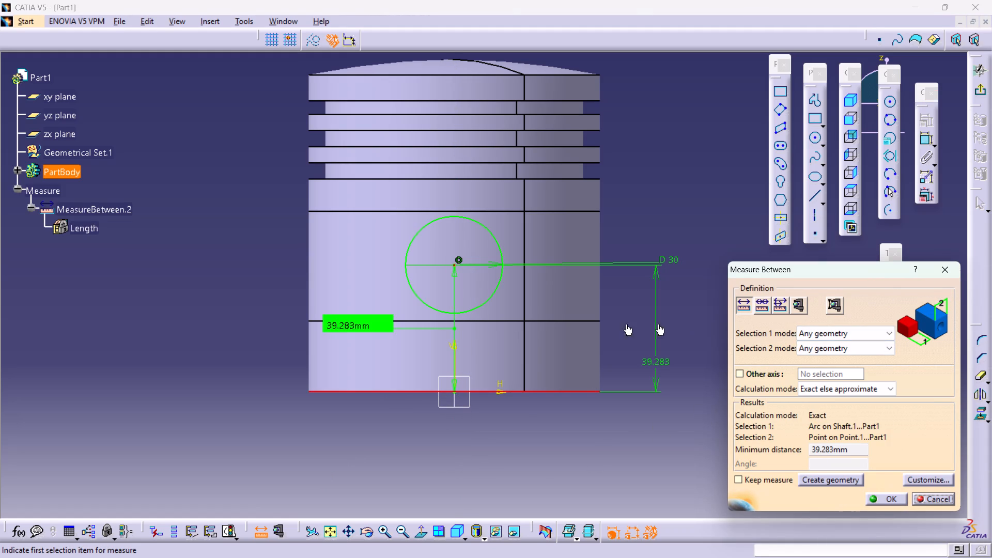
{"action": "left_click", "coordinate": [402, 393]}
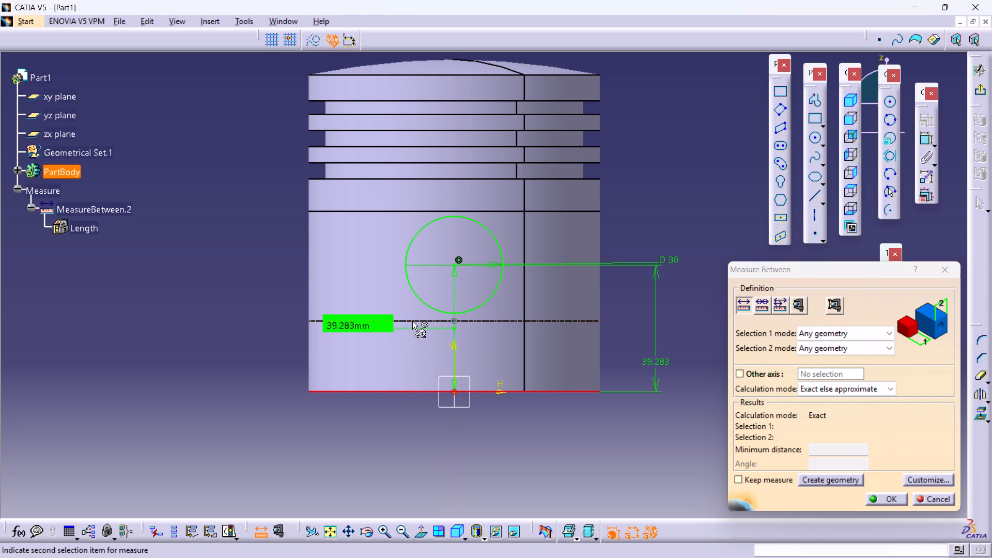
{"action": "left_click", "coordinate": [412, 319]}
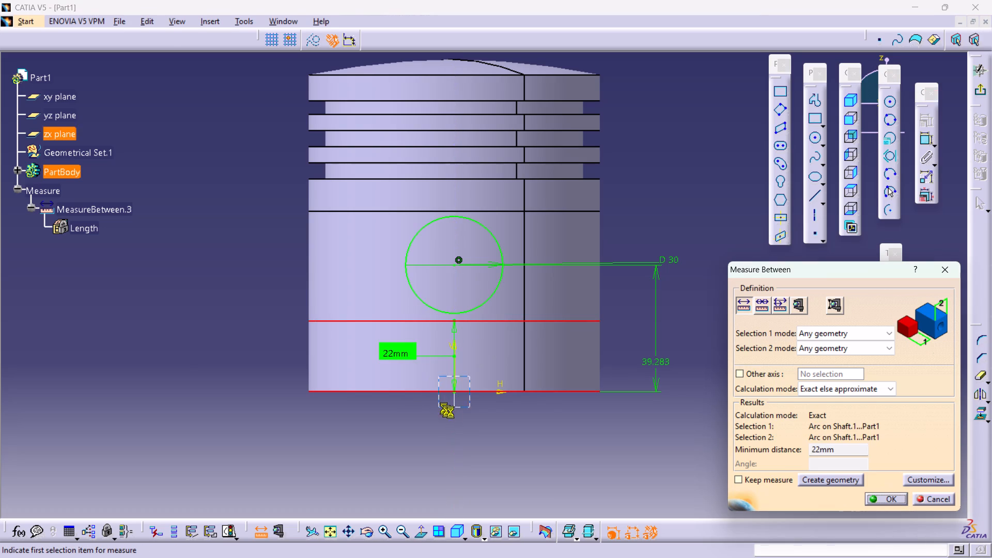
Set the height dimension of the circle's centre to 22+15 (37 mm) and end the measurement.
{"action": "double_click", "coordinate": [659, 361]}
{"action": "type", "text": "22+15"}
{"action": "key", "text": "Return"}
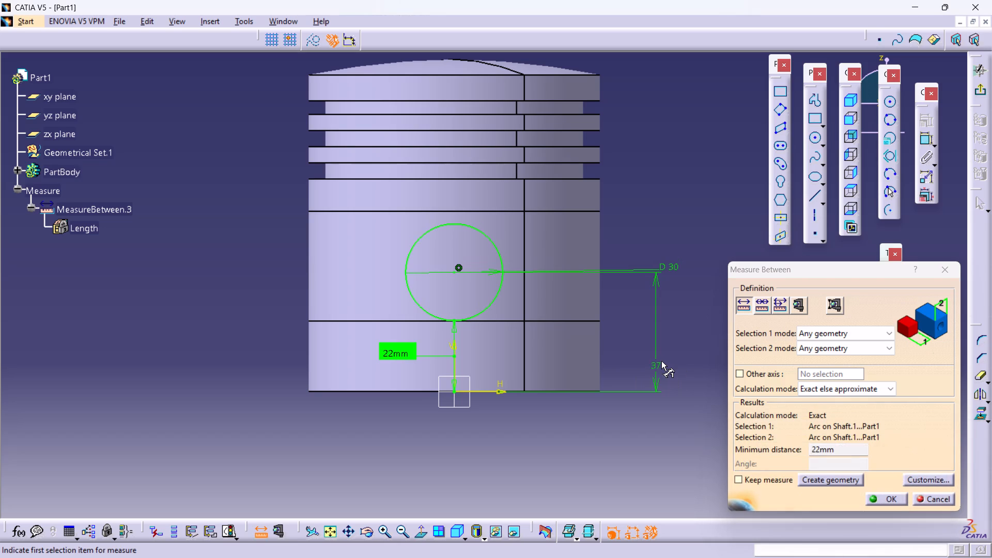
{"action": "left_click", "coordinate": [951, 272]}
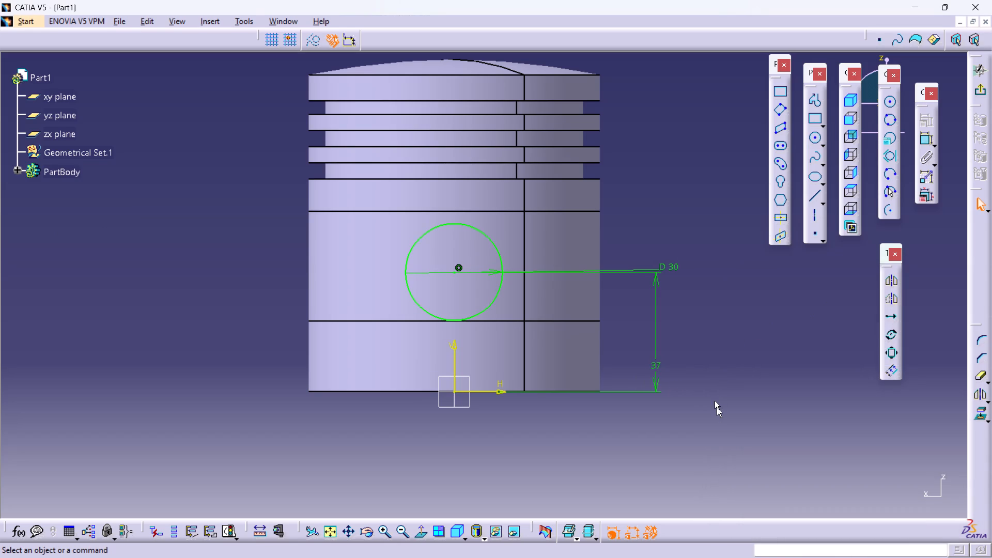
Set the height dimension of the circle's centre to 23+15 (38 mm) and return to the view normal to the sketch.
{"action": "left_click", "coordinate": [717, 411]}
{"action": "middle_click_drag", "start_coordinate": [660, 324], "coordinate": [666, 252]}
{"action": "right_click", "coordinate": [660, 324]}
{"action": "middle_click_drag", "start_coordinate": [679, 347], "coordinate": [665, 400]}
{"action": "right_click_drag", "start_coordinate": [588, 328], "coordinate": [599, 334]}
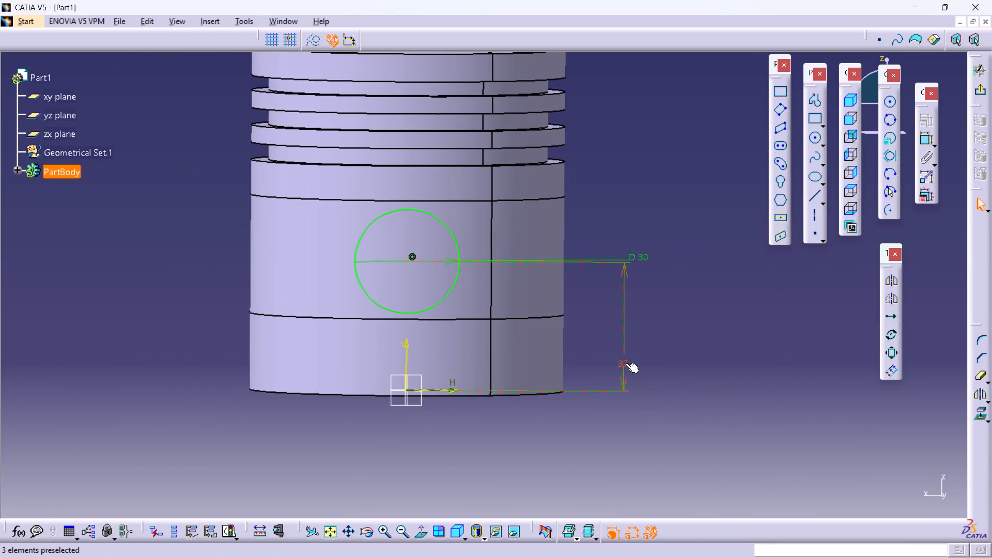
{"action": "double_click", "coordinate": [626, 363]}
{"action": "type", "text": "23+15"}
{"action": "key", "text": "Return"}
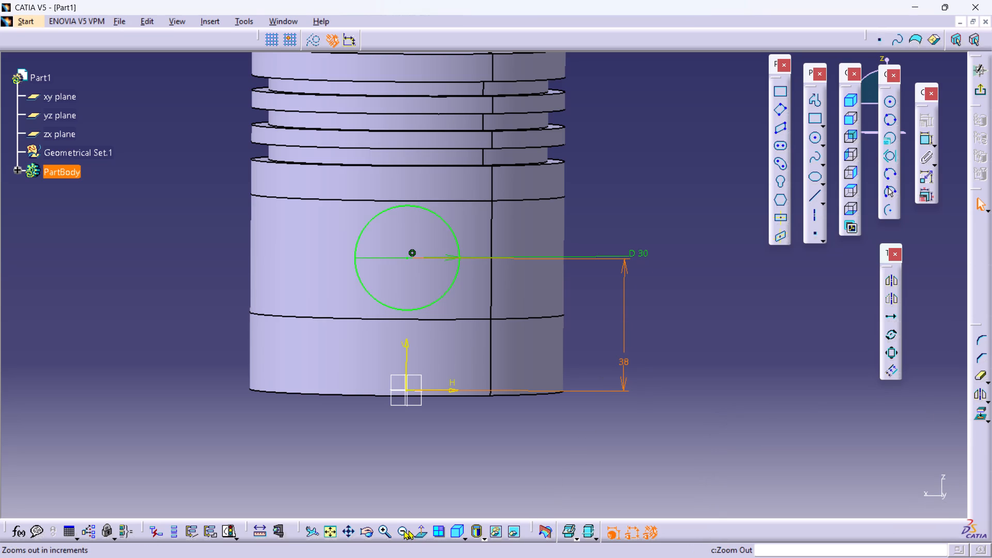
{"action": "left_click", "coordinate": [418, 533]}
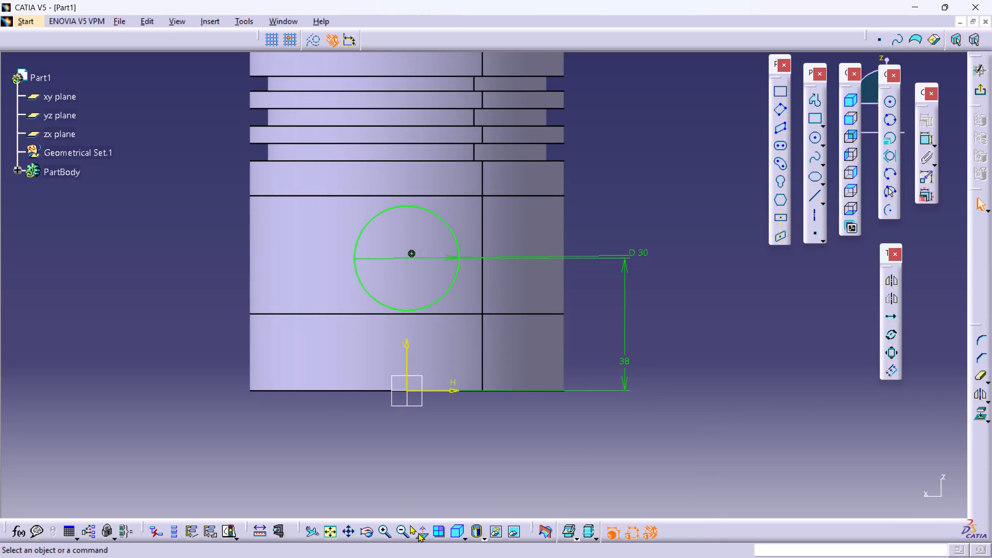
{"action": "double_click", "coordinate": [755, 332]}
Leave the sketch and cut the circle as a pocket with mirrored extent, setting its first limit up to the skirt's outer surface.
{"action": "left_click", "coordinate": [984, 92]}
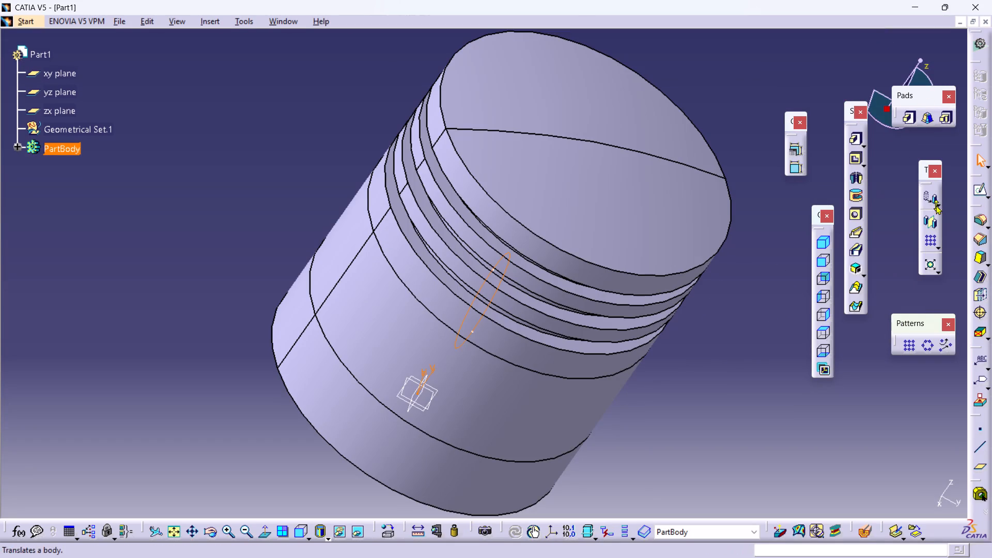
{"action": "left_click", "coordinate": [850, 156]}
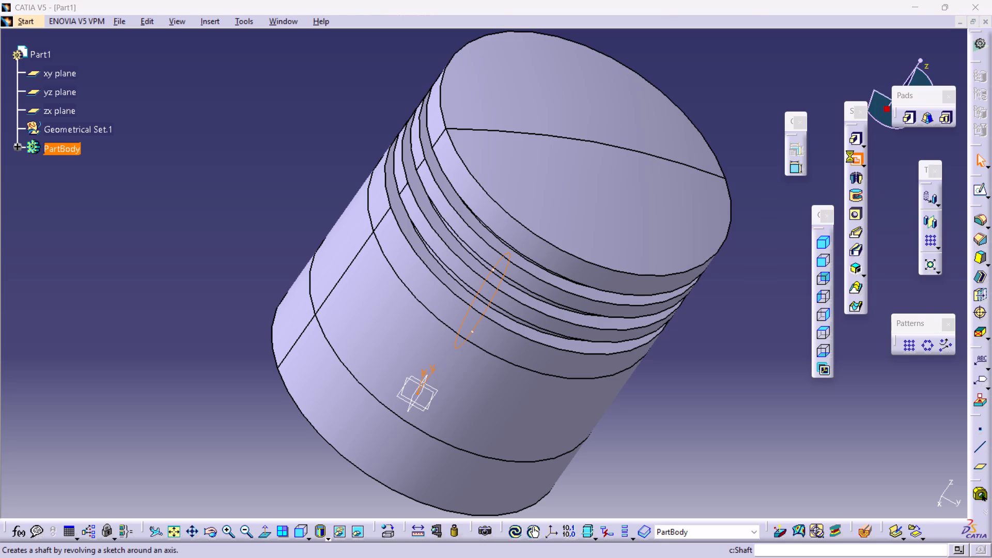
{"action": "middle_click_drag", "start_coordinate": [603, 346], "coordinate": [488, 234]}
{"action": "right_click_drag", "start_coordinate": [591, 343], "coordinate": [488, 234]}
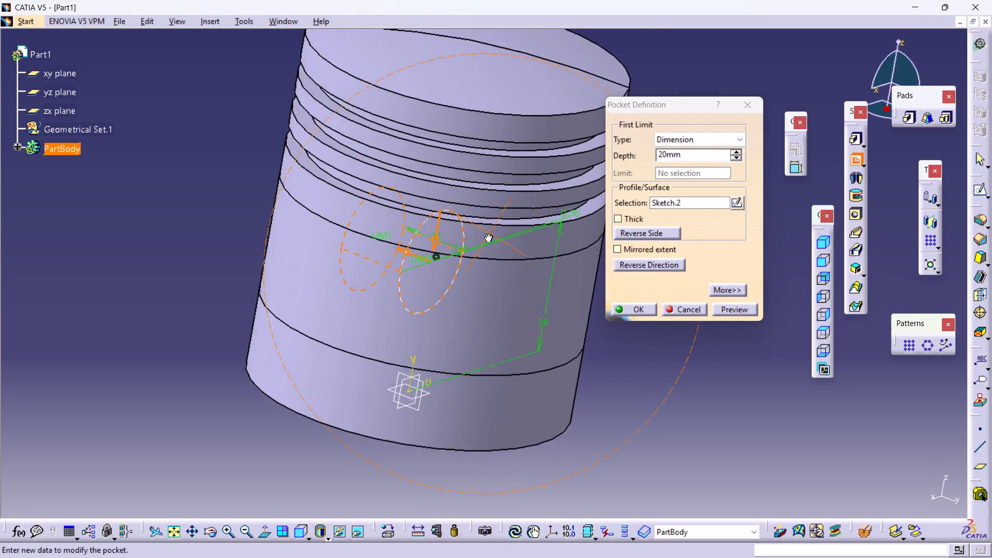
{"action": "right_click_drag", "start_coordinate": [488, 234], "coordinate": [463, 213]}
{"action": "middle_click_drag", "start_coordinate": [488, 234], "coordinate": [439, 177]}
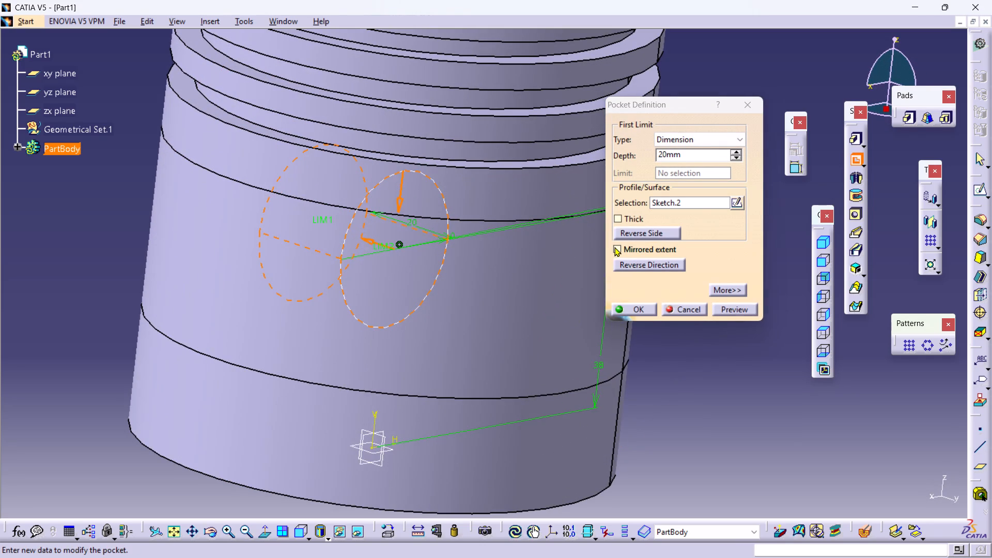
{"action": "left_click", "coordinate": [614, 247]}
{"action": "middle_click_drag", "start_coordinate": [411, 354], "coordinate": [573, 361]}
{"action": "right_click_drag", "start_coordinate": [415, 359], "coordinate": [573, 361]}
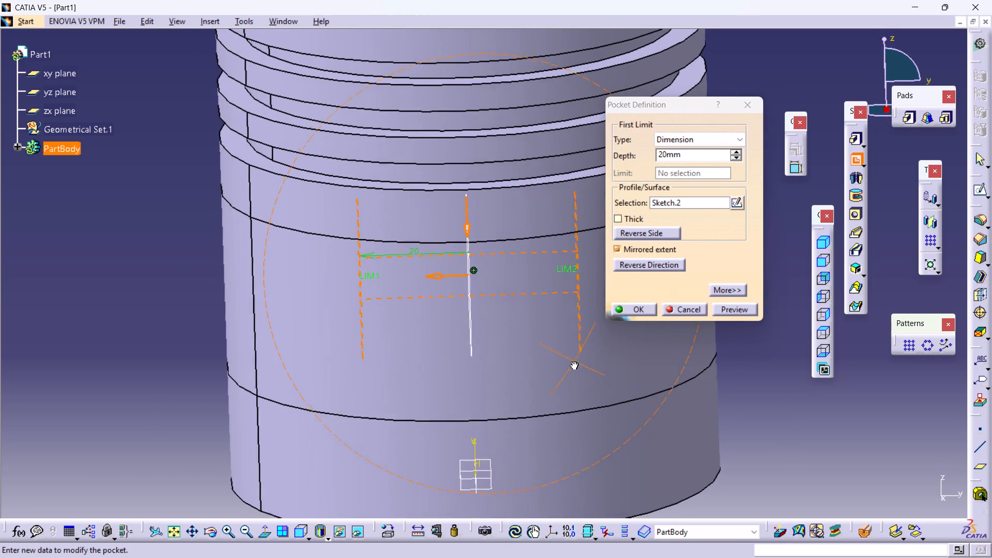
{"action": "middle_click_drag", "start_coordinate": [573, 361], "coordinate": [568, 357]}
{"action": "right_click_drag", "start_coordinate": [573, 361], "coordinate": [566, 355]}
{"action": "scroll", "coordinate": [572, 333], "scroll_direction": "up", "scroll_amount": 1}
{"action": "left_click", "coordinate": [668, 141]}
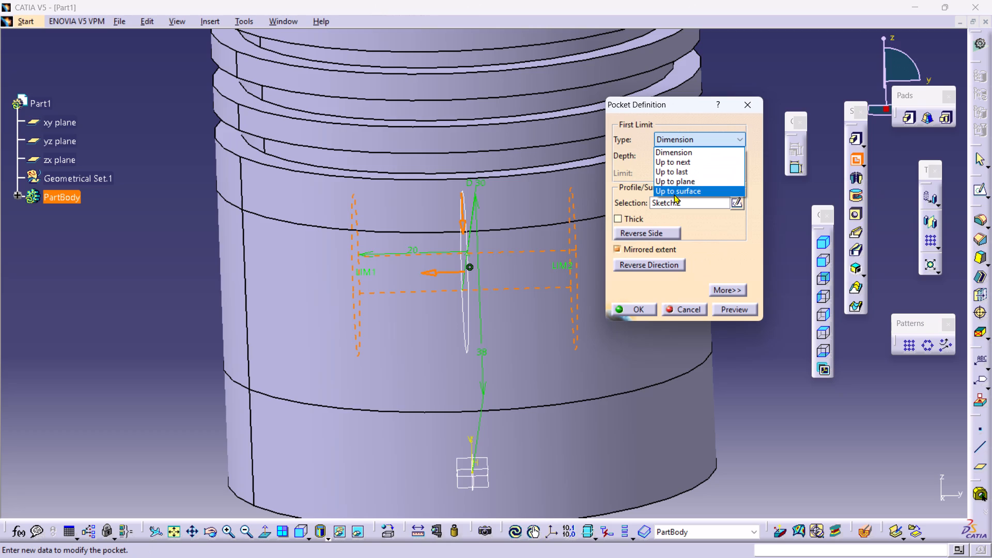
{"action": "left_click", "coordinate": [674, 194]}
{"action": "left_click", "coordinate": [233, 296]}
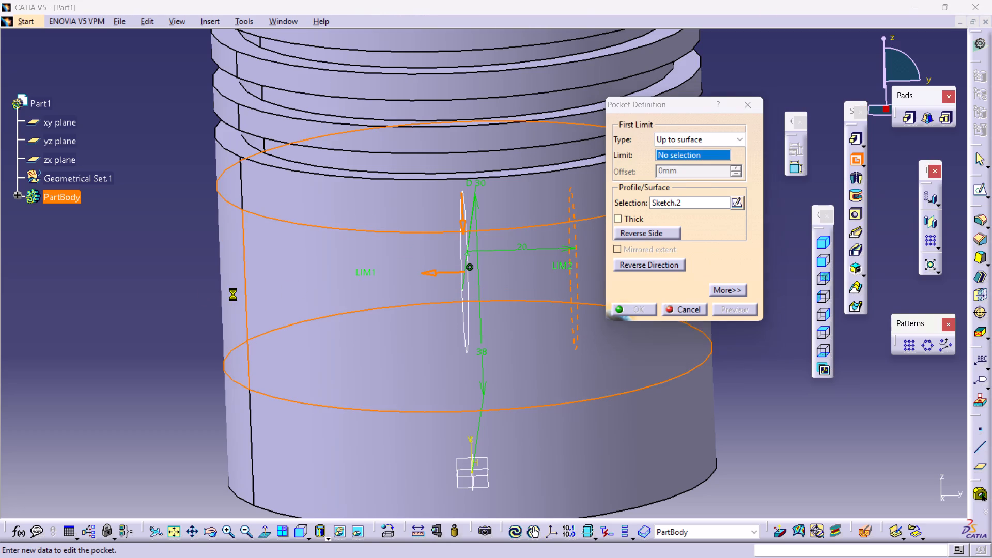
{"action": "left_click", "coordinate": [640, 309]}
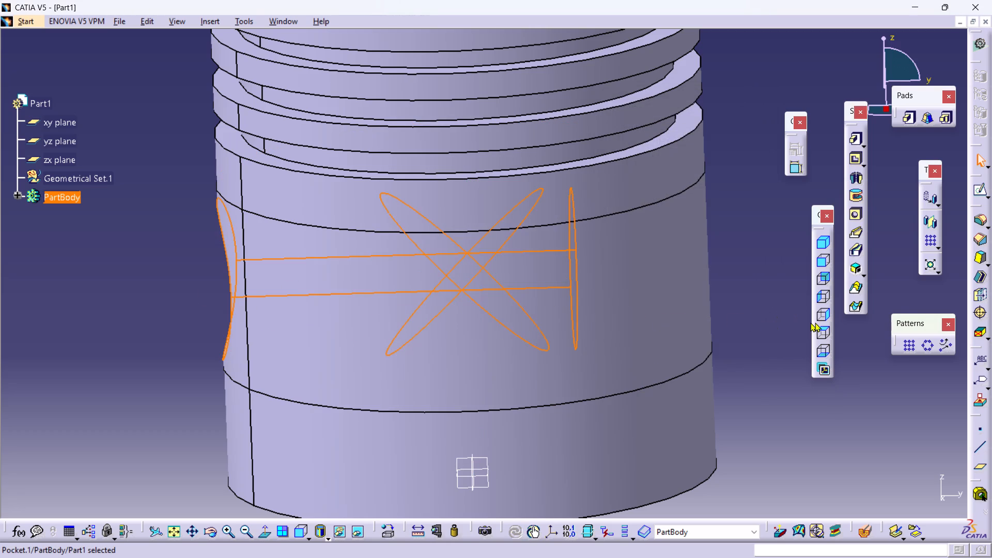
Examine the pin-hole cut from both sides of the skirt and through the piston's open bottom.
{"action": "left_click", "coordinate": [763, 324]}
{"action": "middle_click_drag", "start_coordinate": [565, 325], "coordinate": [307, 326]}
{"action": "right_click_drag", "start_coordinate": [566, 326], "coordinate": [307, 326]}
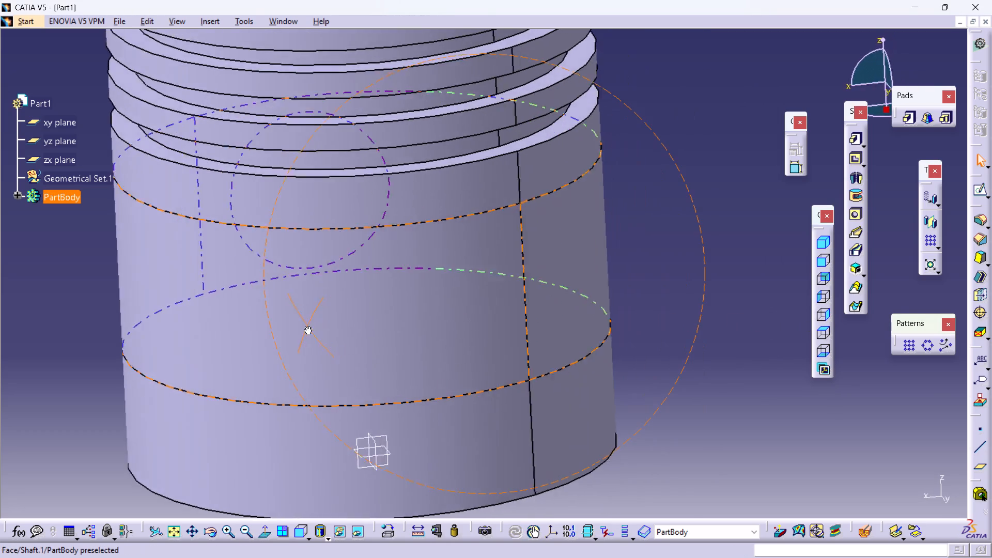
{"action": "right_click_drag", "start_coordinate": [307, 326], "coordinate": [713, 310]}
{"action": "middle_click_drag", "start_coordinate": [307, 326], "coordinate": [713, 310]}
{"action": "middle_click_drag", "start_coordinate": [641, 359], "coordinate": [731, 237]}
{"action": "right_click_drag", "start_coordinate": [631, 359], "coordinate": [731, 237]}
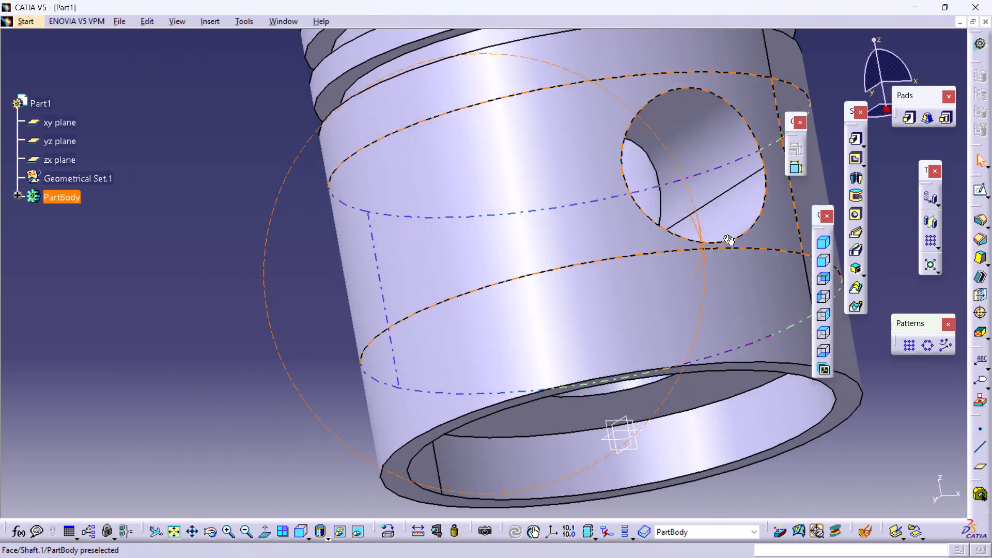
{"action": "middle_click_drag", "start_coordinate": [731, 237], "coordinate": [636, 153]}
{"action": "right_click_drag", "start_coordinate": [731, 237], "coordinate": [636, 153]}
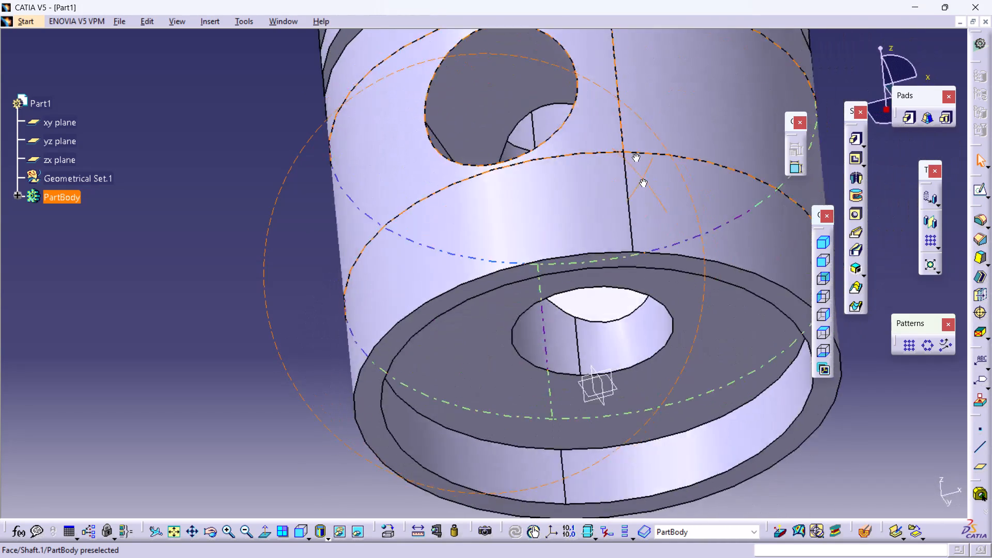
{"action": "right_click_drag", "start_coordinate": [636, 153], "coordinate": [464, 53]}
{"action": "middle_click_drag", "start_coordinate": [636, 153], "coordinate": [464, 53]}
{"action": "middle_click_drag", "start_coordinate": [645, 187], "coordinate": [437, 203]}
{"action": "right_click_drag", "start_coordinate": [651, 196], "coordinate": [437, 203]}
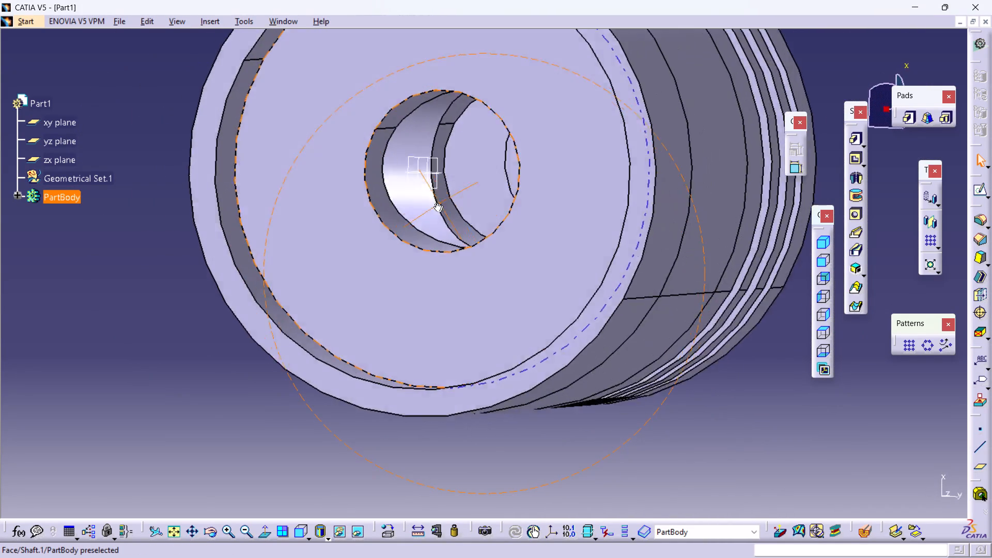
{"action": "middle_click_drag", "start_coordinate": [437, 203], "coordinate": [584, 329]}
{"action": "right_click_drag", "start_coordinate": [437, 203], "coordinate": [584, 329]}
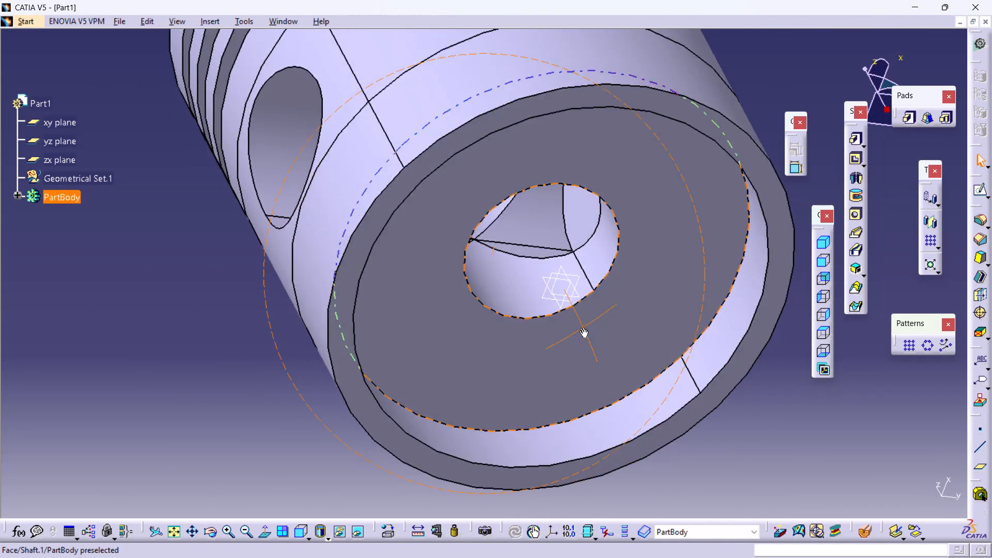
{"action": "right_click_drag", "start_coordinate": [584, 329], "coordinate": [623, 415]}
{"action": "middle_click_drag", "start_coordinate": [584, 329], "coordinate": [623, 415]}
{"action": "middle_click_drag", "start_coordinate": [580, 272], "coordinate": [671, 350]}
{"action": "right_click_drag", "start_coordinate": [585, 272], "coordinate": [671, 350]}
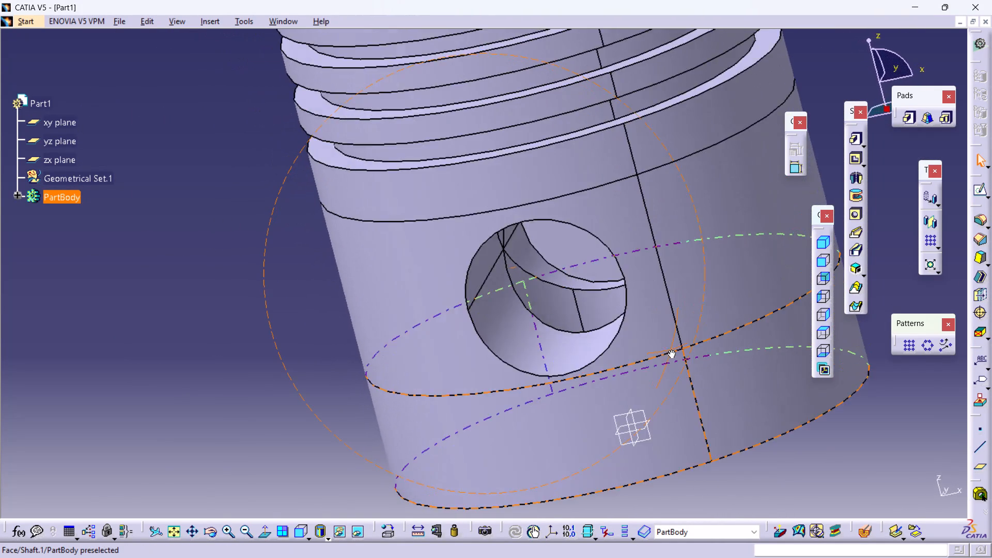
{"action": "middle_click_drag", "start_coordinate": [671, 350], "coordinate": [678, 299]}
{"action": "right_click_drag", "start_coordinate": [671, 350], "coordinate": [678, 299]}
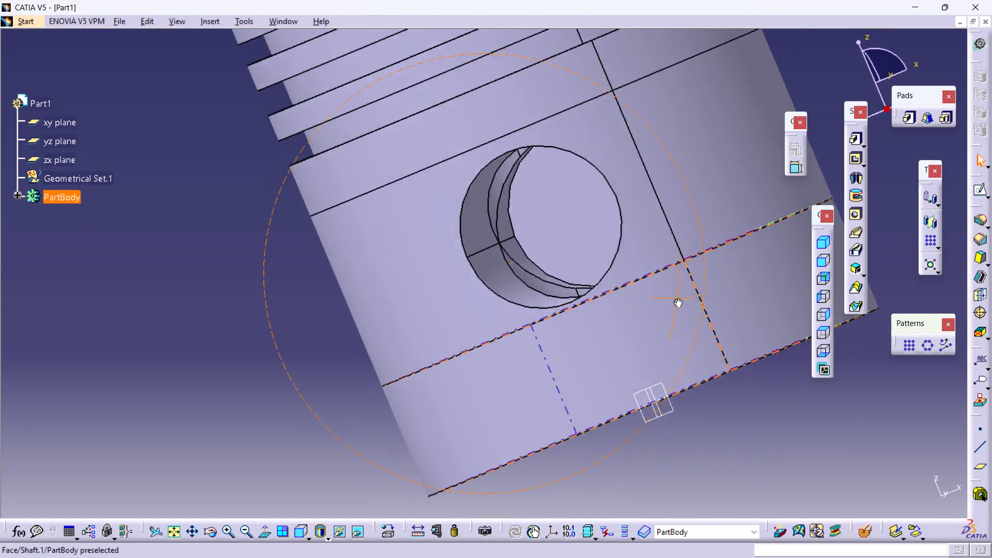
{"action": "middle_click_drag", "start_coordinate": [678, 299], "coordinate": [705, 309]}
{"action": "right_click_drag", "start_coordinate": [678, 299], "coordinate": [705, 309]}
{"action": "middle_click_drag", "start_coordinate": [668, 274], "coordinate": [625, 280]}
{"action": "right_click_drag", "start_coordinate": [661, 274], "coordinate": [625, 280]}
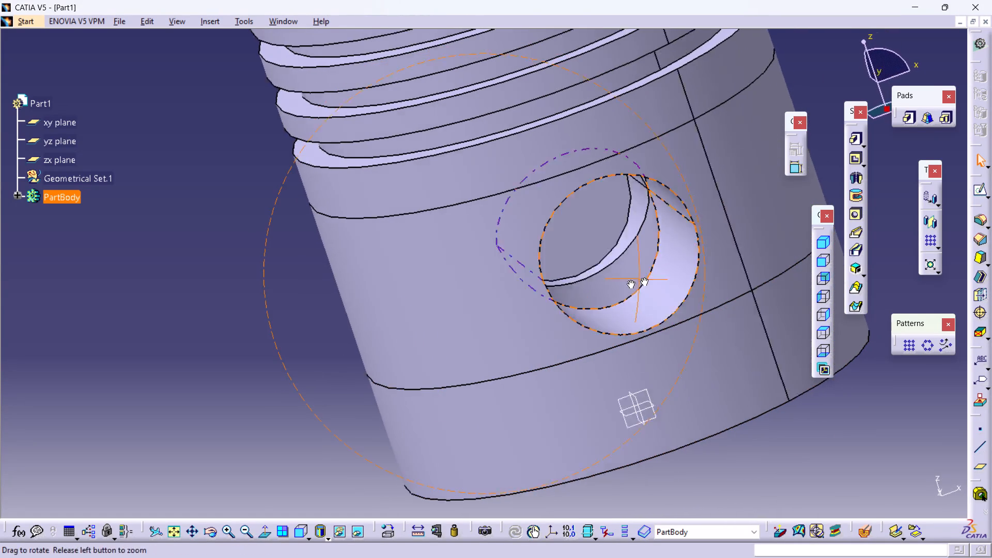
{"action": "middle_click_drag", "start_coordinate": [625, 280], "coordinate": [496, 290]}
{"action": "right_click_drag", "start_coordinate": [625, 280], "coordinate": [496, 290]}
Edit the pin-hole pocket so its second limit runs up to the skirt's outer surface on the opposite side.
{"action": "double_click", "coordinate": [430, 288]}
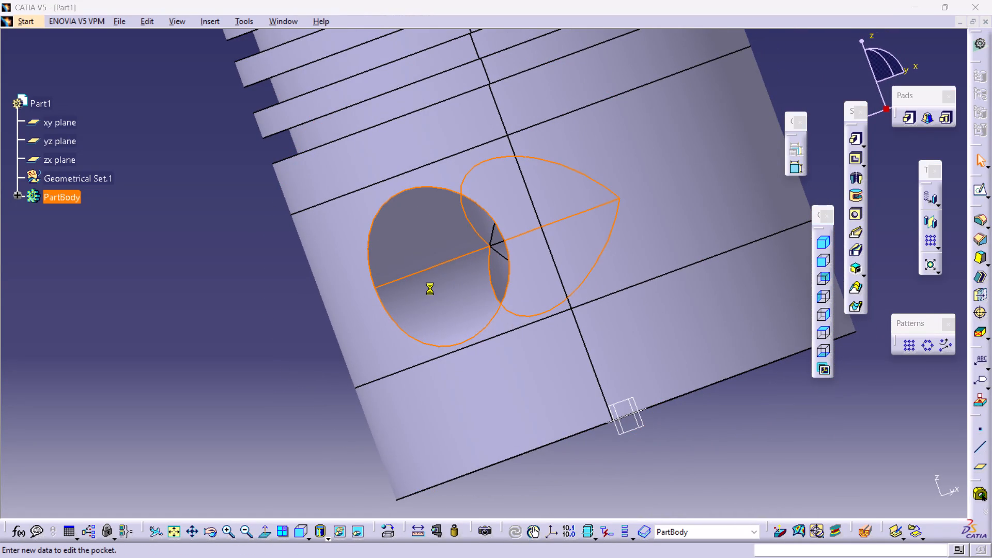
{"action": "double_click", "coordinate": [430, 288]}
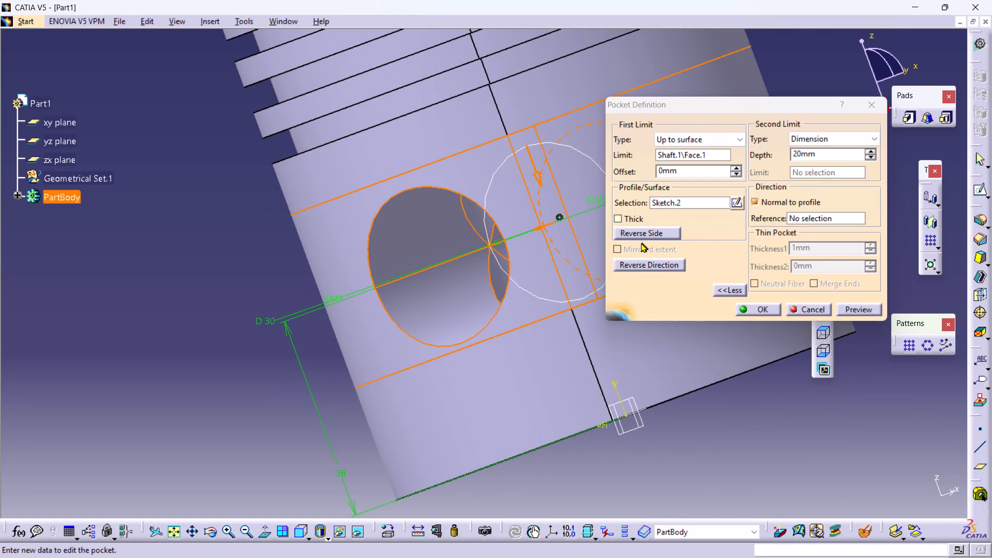
{"action": "middle_click_drag", "start_coordinate": [593, 331], "coordinate": [358, 394]}
{"action": "right_click_drag", "start_coordinate": [582, 336], "coordinate": [358, 394]}
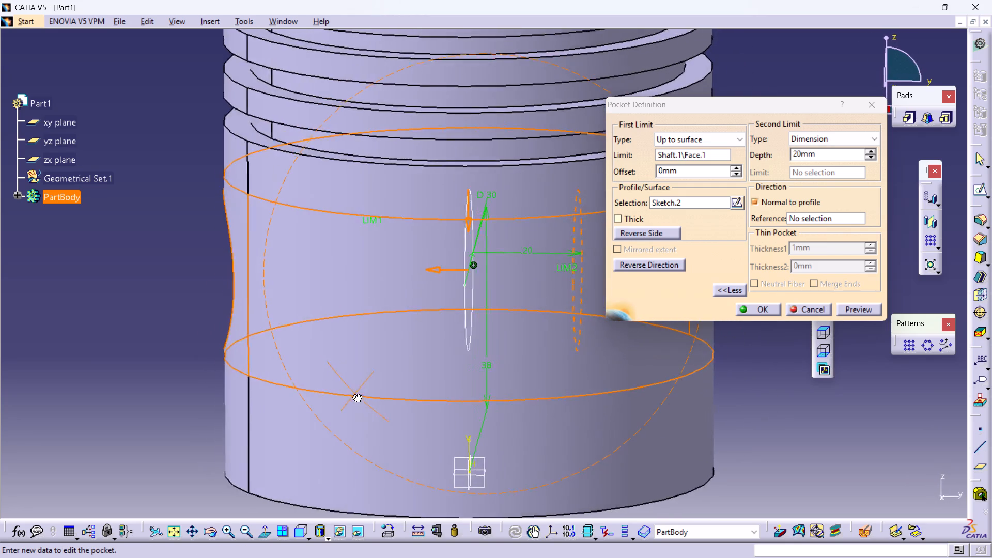
{"action": "middle_click_drag", "start_coordinate": [358, 394], "coordinate": [381, 406]}
{"action": "right_click_drag", "start_coordinate": [358, 394], "coordinate": [382, 406]}
{"action": "middle_click_drag", "start_coordinate": [470, 381], "coordinate": [260, 371]}
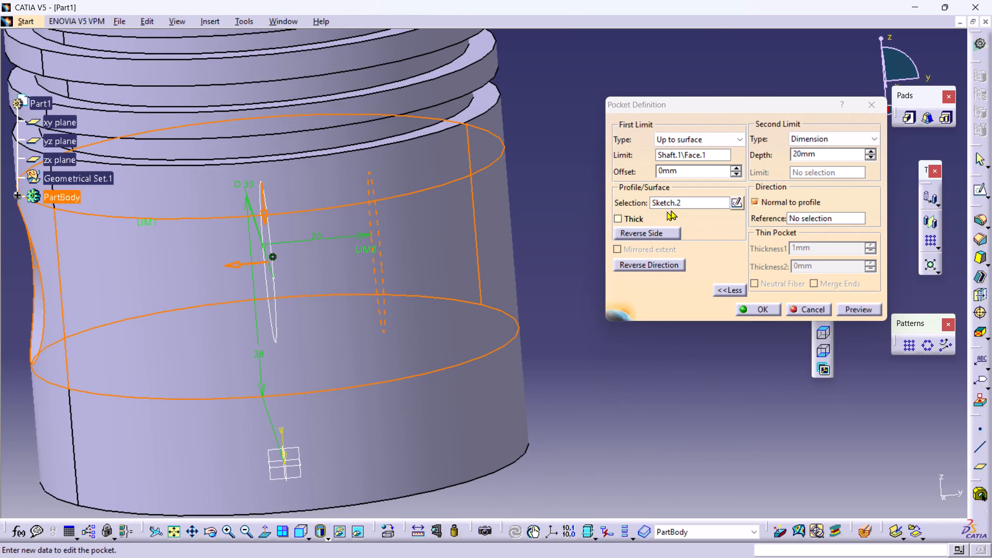
{"action": "left_click", "coordinate": [837, 134]}
{"action": "left_click", "coordinate": [825, 191]}
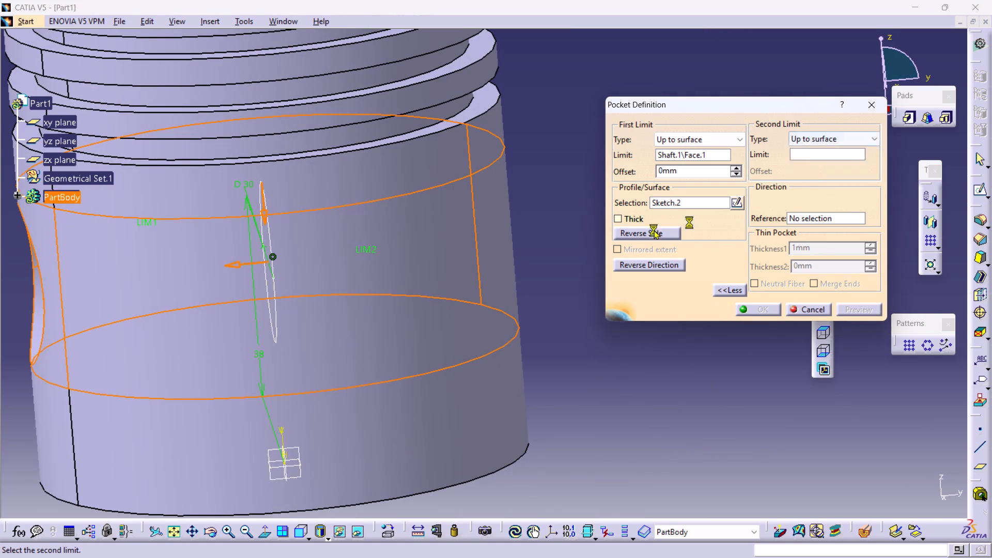
{"action": "middle_click_drag", "start_coordinate": [540, 280], "coordinate": [385, 289]}
{"action": "right_click_drag", "start_coordinate": [537, 281], "coordinate": [389, 293]}
{"action": "left_click", "coordinate": [491, 236]}
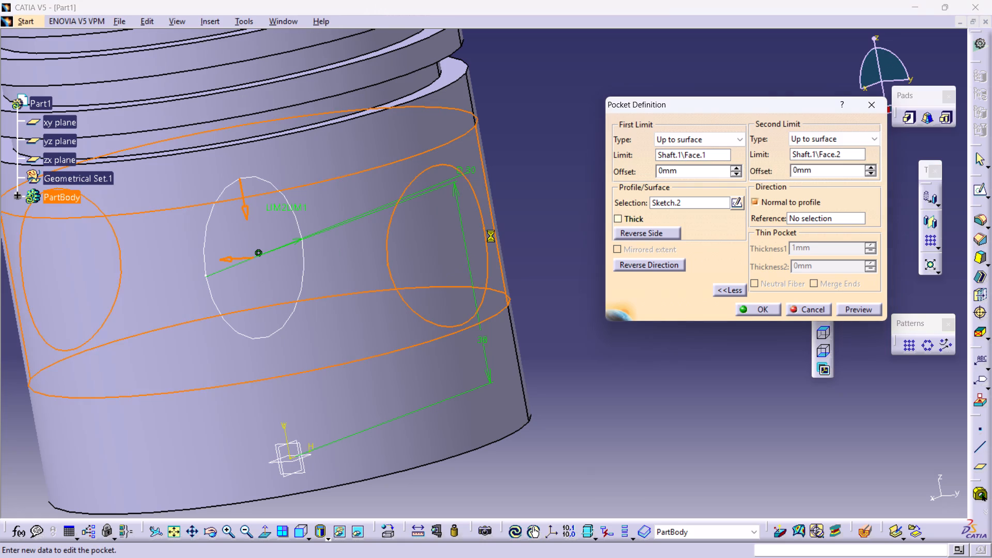
{"action": "middle_click_drag", "start_coordinate": [491, 250], "coordinate": [572, 286]}
{"action": "right_click_drag", "start_coordinate": [498, 255], "coordinate": [572, 287]}
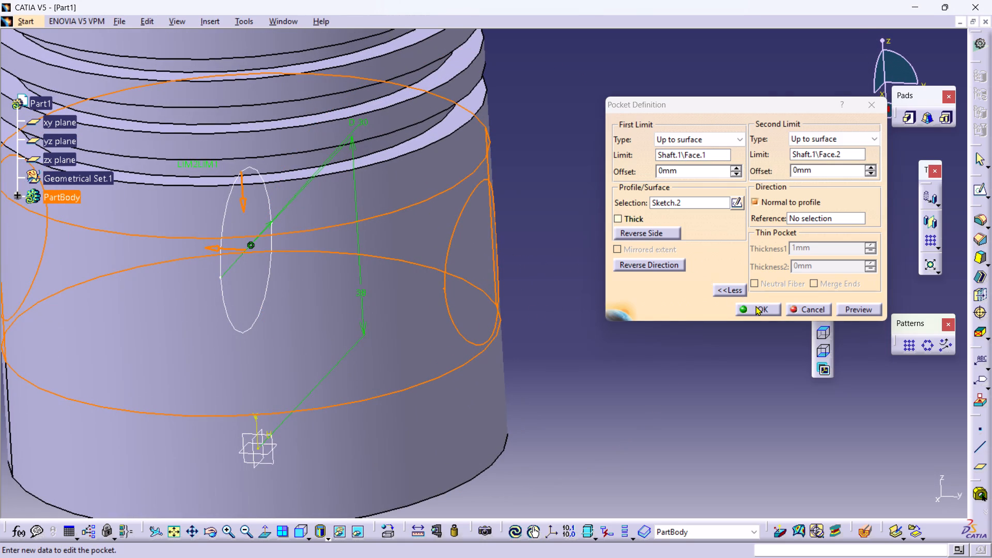
{"action": "left_click", "coordinate": [755, 306]}
{"action": "left_click", "coordinate": [599, 314]}
Examine the pin hole from both sides of the skirt, through the open bottom and on the whole piston.
{"action": "middle_click_drag", "start_coordinate": [645, 302], "coordinate": [421, 302]}
{"action": "right_click_drag", "start_coordinate": [651, 302], "coordinate": [421, 302]}
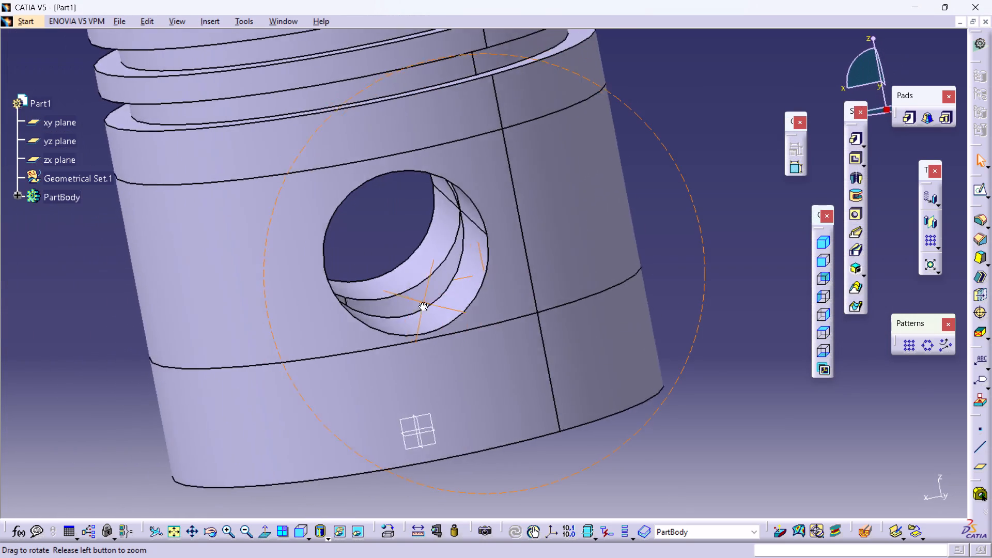
{"action": "middle_click_drag", "start_coordinate": [421, 302], "coordinate": [386, 151]}
{"action": "right_click_drag", "start_coordinate": [421, 302], "coordinate": [386, 151]}
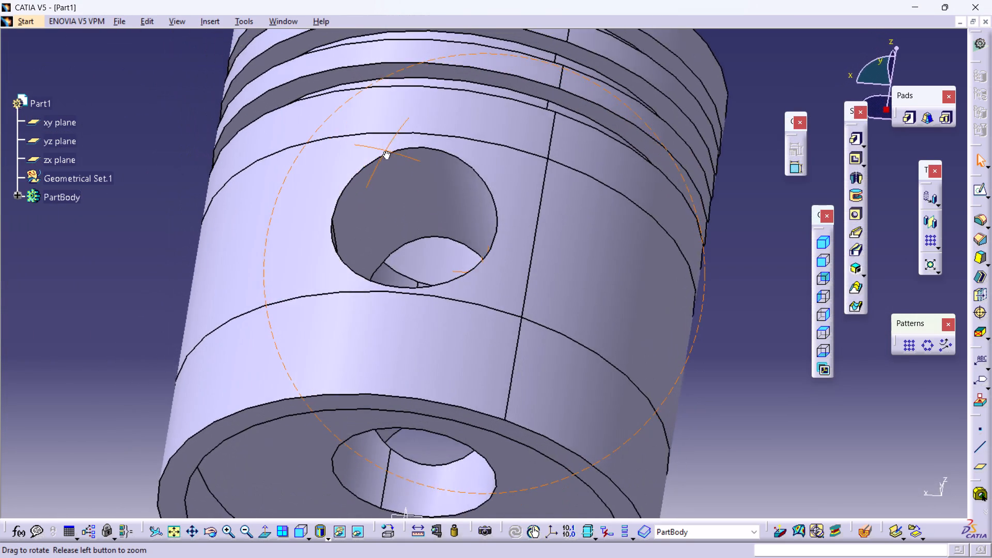
{"action": "middle_click_drag", "start_coordinate": [386, 151], "coordinate": [579, 266]}
{"action": "right_click_drag", "start_coordinate": [386, 151], "coordinate": [579, 266]}
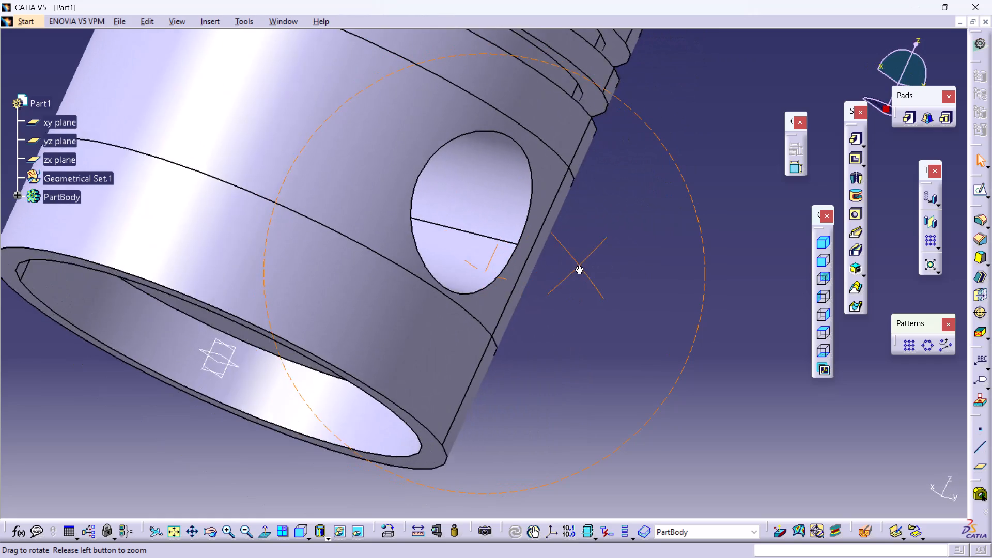
{"action": "right_click_drag", "start_coordinate": [579, 266], "coordinate": [601, 258]}
{"action": "middle_click_drag", "start_coordinate": [579, 266], "coordinate": [601, 258]}
{"action": "scroll", "coordinate": [599, 246], "scroll_direction": "up", "scroll_amount": 1}
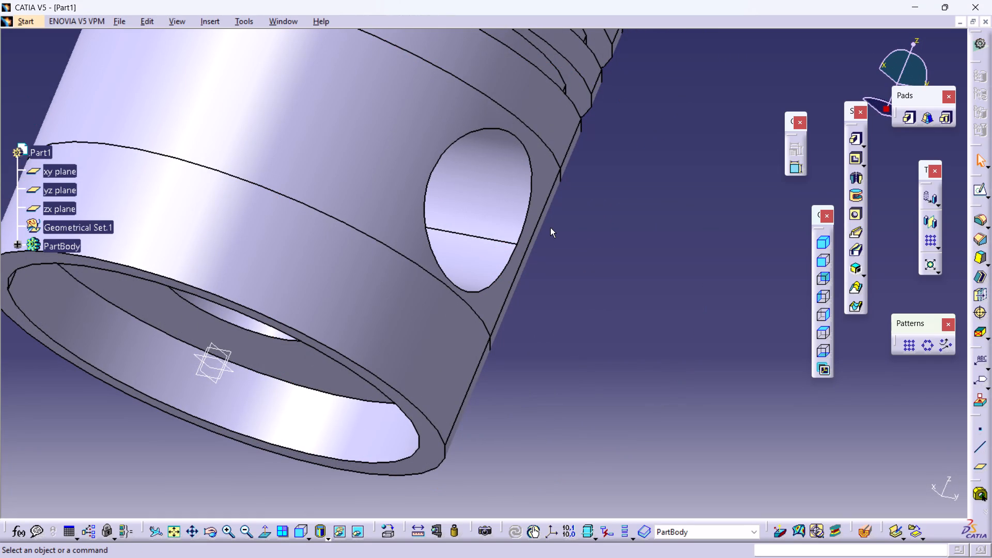
{"action": "right_click_drag", "start_coordinate": [433, 169], "coordinate": [355, 219]}
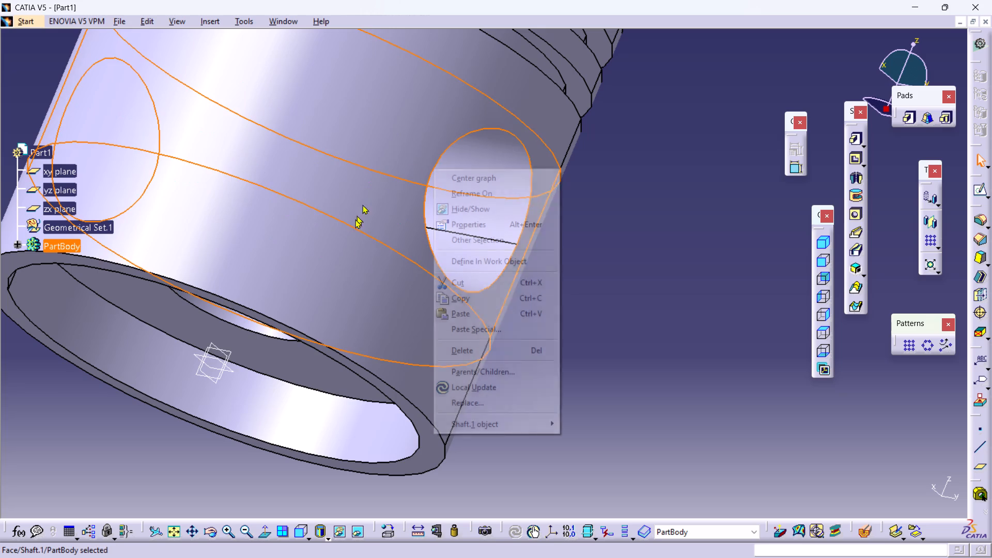
{"action": "right_click_drag", "start_coordinate": [355, 219], "coordinate": [365, 295]}
{"action": "left_click", "coordinate": [713, 339]}
{"action": "left_click_drag", "start_coordinate": [713, 339], "coordinate": [708, 339]}
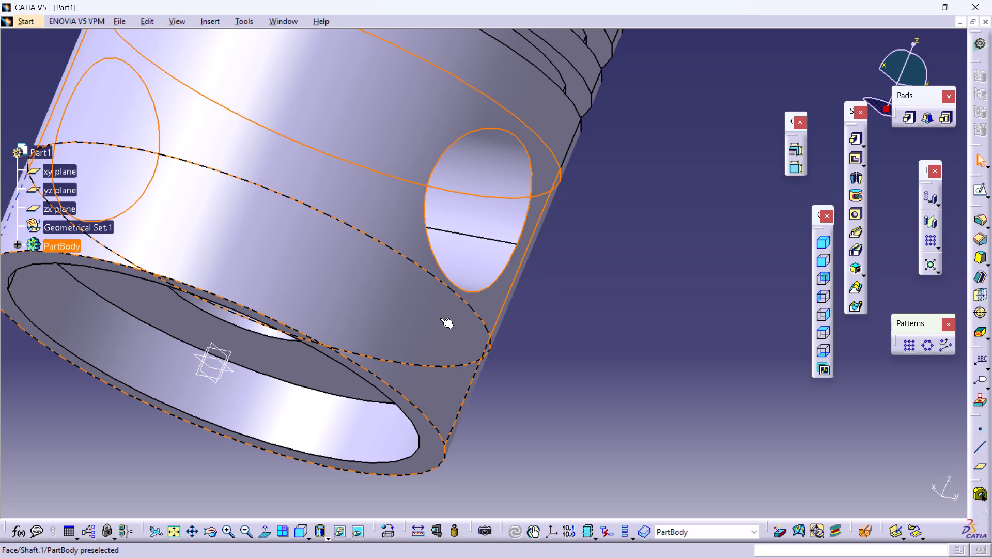
{"action": "middle_click_drag", "start_coordinate": [343, 189], "coordinate": [362, 348]}
{"action": "right_click_drag", "start_coordinate": [335, 189], "coordinate": [362, 348]}
{"action": "middle_click_drag", "start_coordinate": [457, 257], "coordinate": [498, 278]}
{"action": "right_click_drag", "start_coordinate": [464, 261], "coordinate": [498, 278]}
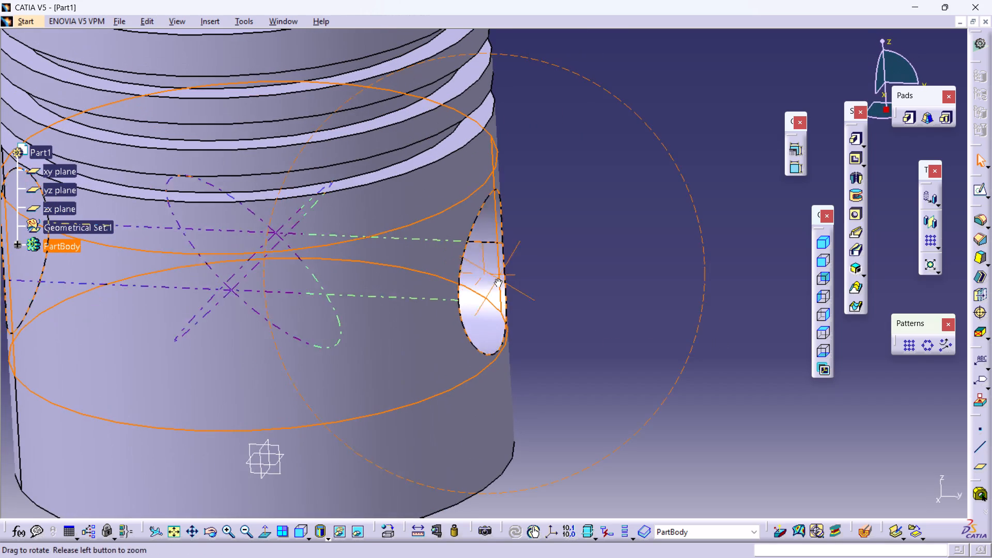
{"action": "double_click", "coordinate": [581, 255]}
{"action": "middle_click_drag", "start_coordinate": [598, 290], "coordinate": [521, 362]}
{"action": "right_click_drag", "start_coordinate": [588, 295], "coordinate": [444, 307]}
{"action": "right_click_drag", "start_coordinate": [444, 309], "coordinate": [457, 318]}
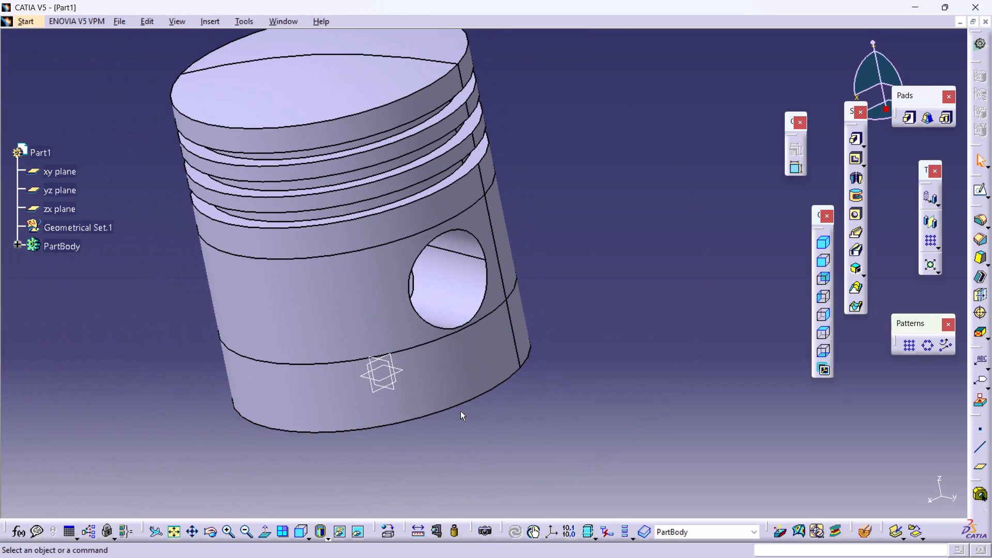
{"action": "right_click_drag", "start_coordinate": [624, 384], "coordinate": [378, 399]}
{"action": "middle_click_drag", "start_coordinate": [586, 345], "coordinate": [577, 345]}
{"action": "right_click_drag", "start_coordinate": [586, 345], "coordinate": [577, 345]}
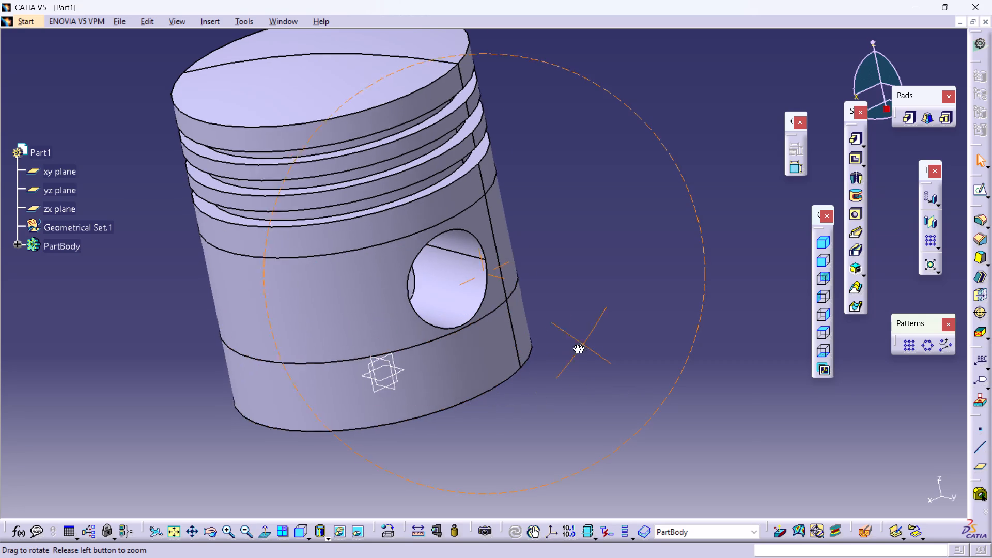
{"action": "middle_click_drag", "start_coordinate": [577, 345], "coordinate": [288, 332]}
{"action": "right_click_drag", "start_coordinate": [577, 345], "coordinate": [293, 329]}
{"action": "scroll", "coordinate": [296, 328], "scroll_direction": "up", "scroll_amount": 1}
{"action": "double_click", "coordinate": [295, 334]}
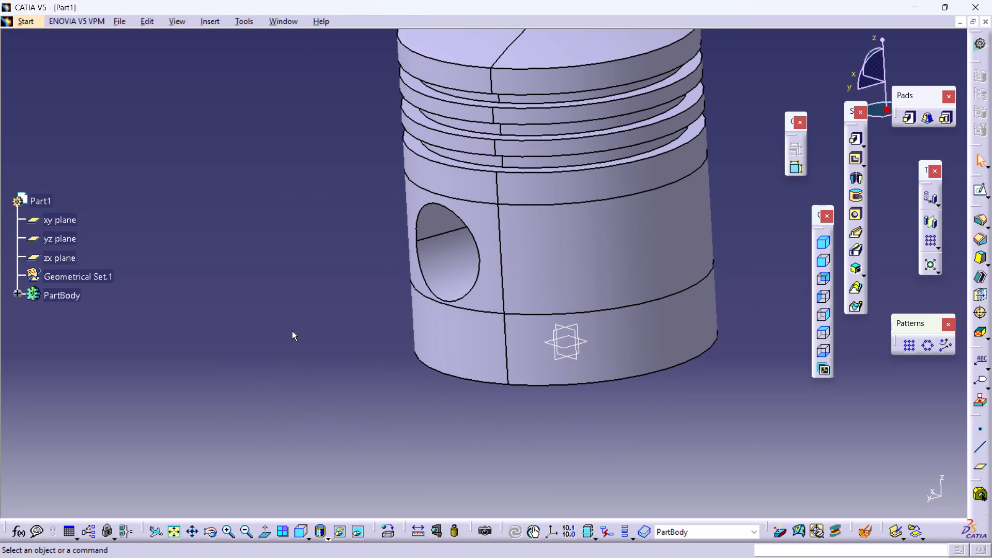
{"action": "right_click_drag", "start_coordinate": [599, 349], "coordinate": [408, 362]}
{"action": "double_click", "coordinate": [517, 452]}
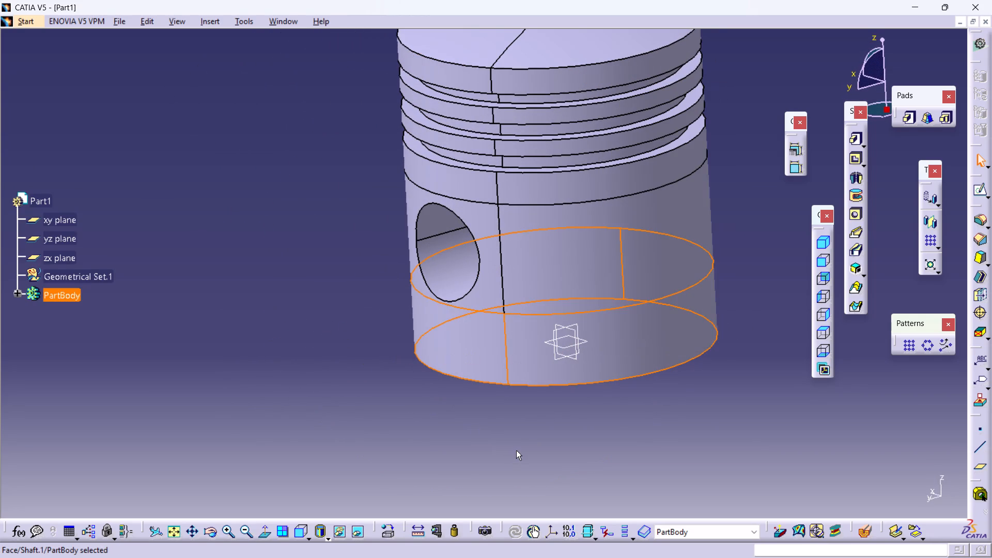
{"action": "middle_click_drag", "start_coordinate": [592, 385], "coordinate": [448, 403]}
{"action": "right_click_drag", "start_coordinate": [593, 387], "coordinate": [448, 403]}
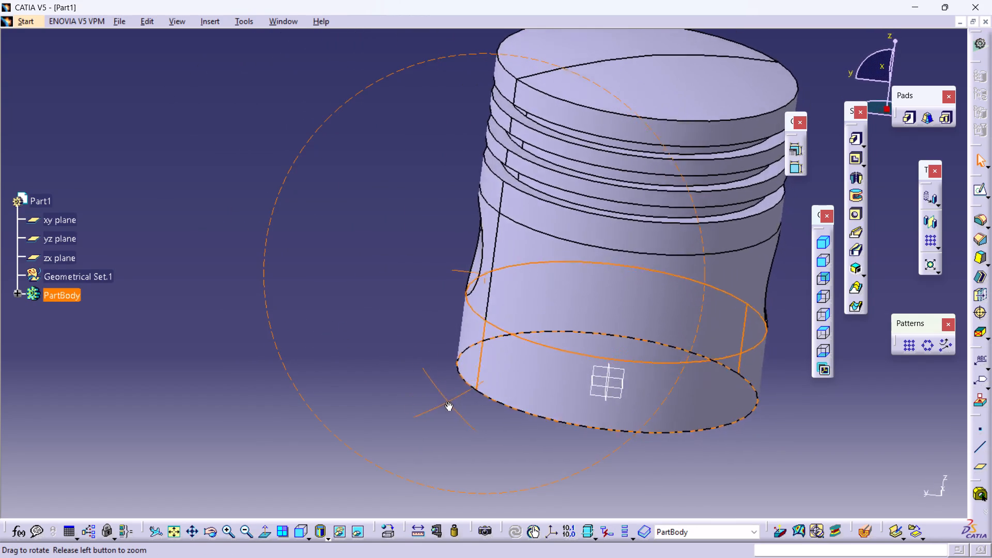
{"action": "middle_click_drag", "start_coordinate": [448, 403], "coordinate": [517, 450]}
{"action": "right_click_drag", "start_coordinate": [448, 403], "coordinate": [517, 450]}
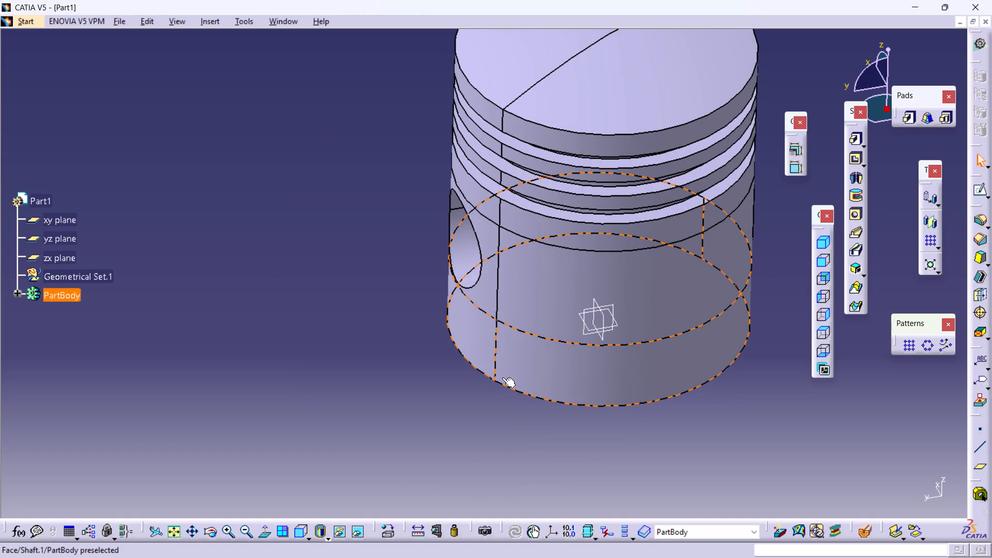
{"action": "right_click_drag", "start_coordinate": [505, 377], "coordinate": [566, 393]}
{"action": "middle_click_drag", "start_coordinate": [509, 382], "coordinate": [566, 393]}
{"action": "double_click", "coordinate": [382, 386]}
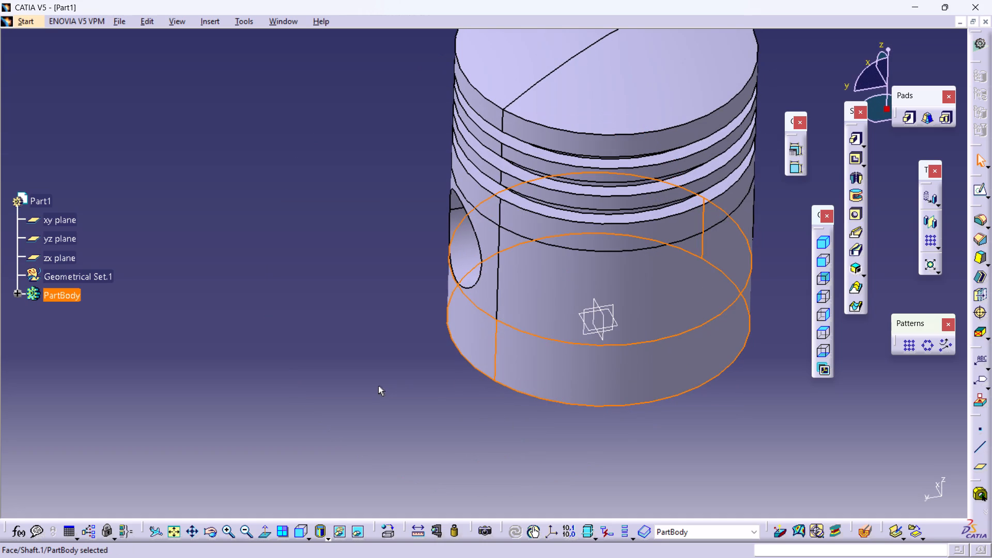
{"action": "middle_click_drag", "start_coordinate": [303, 381], "coordinate": [390, 392]}
{"action": "right_click_drag", "start_coordinate": [302, 381], "coordinate": [390, 392]}
{"action": "double_click", "coordinate": [313, 413]}
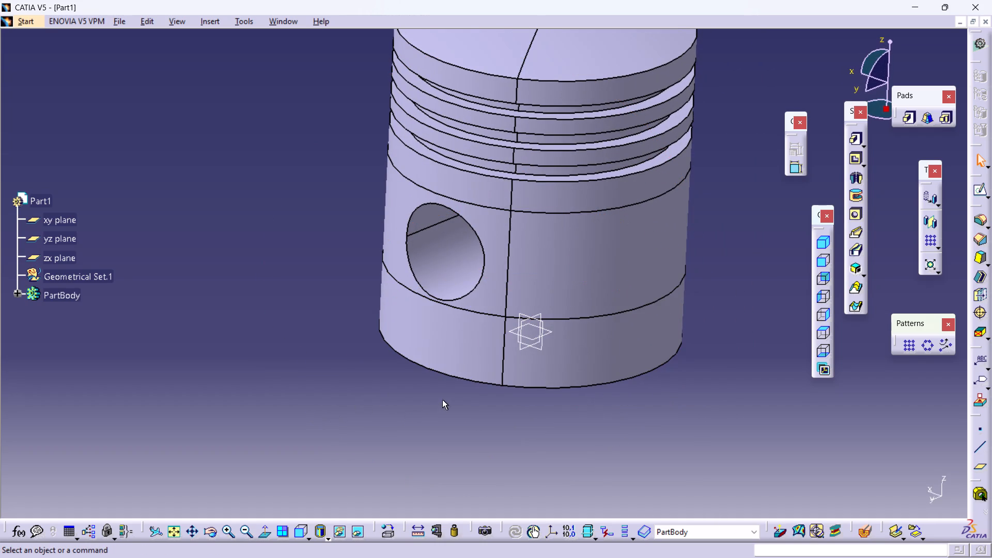
Start a new sketch on the zx plane, perpendicular to the pin hole's axis.
{"action": "double_click", "coordinate": [44, 205]}
{"action": "scroll", "coordinate": [46, 205], "scroll_direction": "down", "scroll_amount": 2}
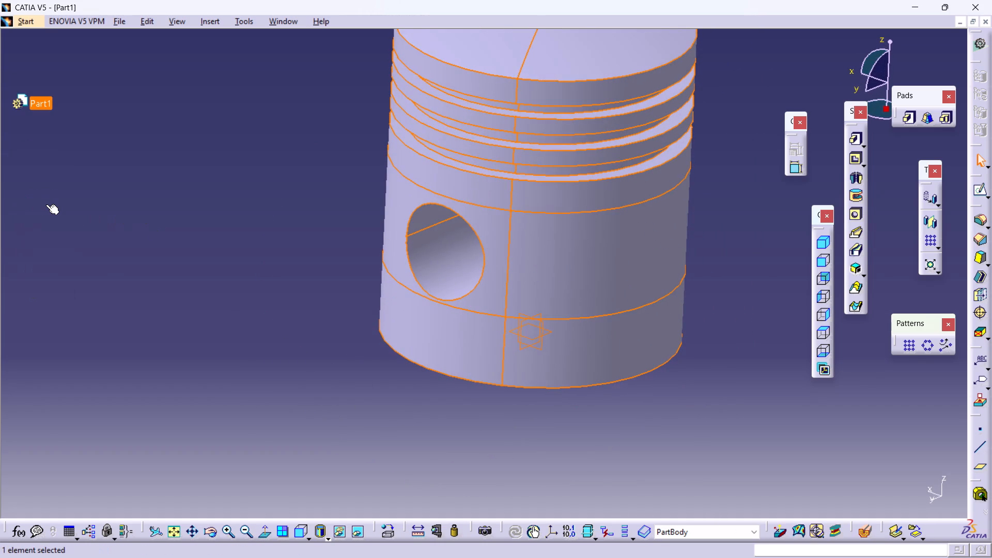
{"action": "left_click", "coordinate": [982, 187]}
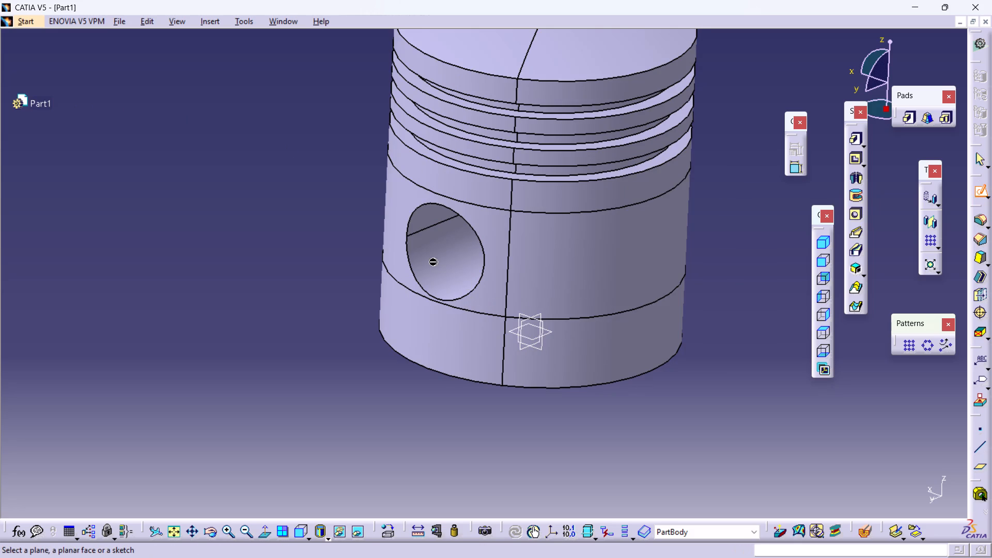
{"action": "middle_click_drag", "start_coordinate": [606, 347], "coordinate": [391, 141]}
{"action": "right_click_drag", "start_coordinate": [606, 348], "coordinate": [391, 141]}
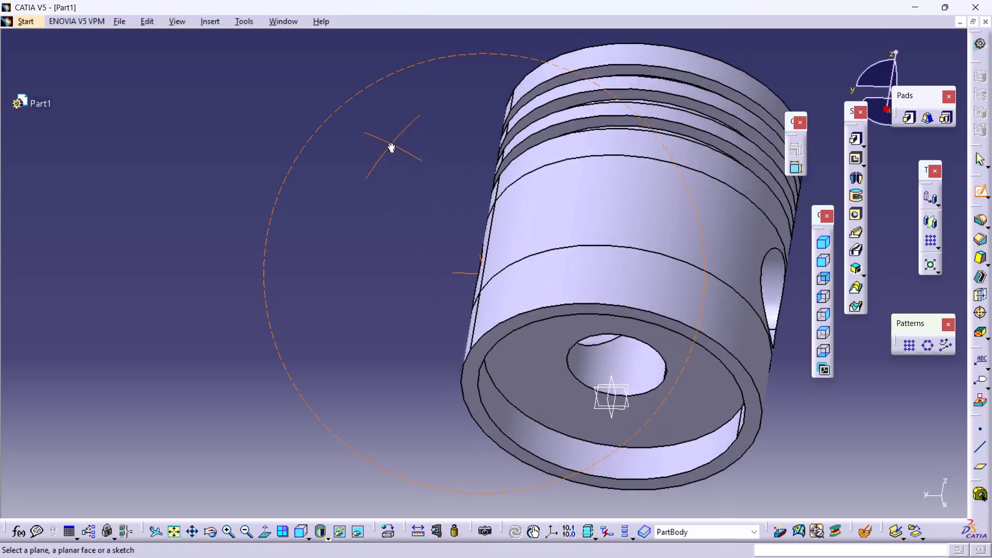
{"action": "middle_click_drag", "start_coordinate": [391, 141], "coordinate": [392, 71]}
{"action": "right_click_drag", "start_coordinate": [391, 141], "coordinate": [392, 71]}
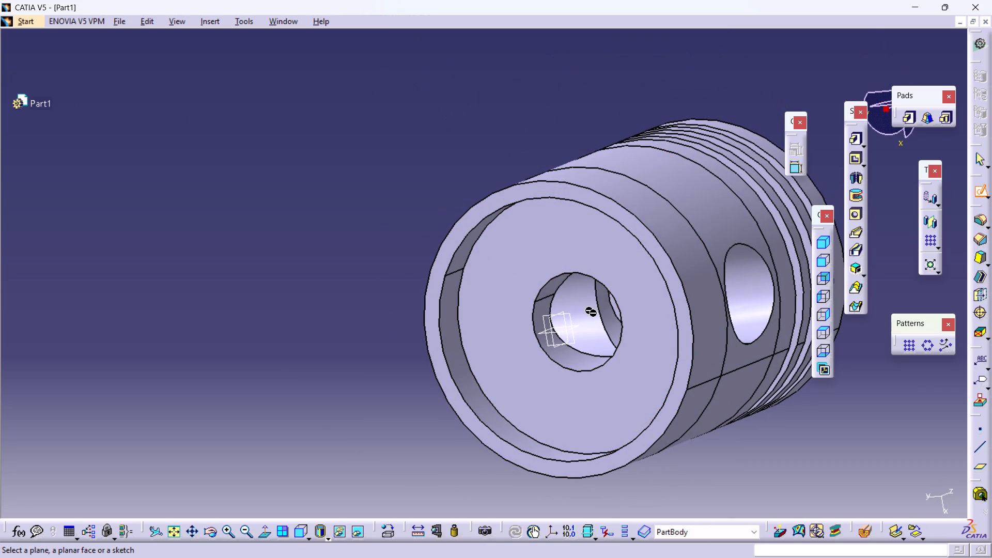
{"action": "right_click_drag", "start_coordinate": [588, 298], "coordinate": [739, 455]}
{"action": "middle_click_drag", "start_coordinate": [588, 298], "coordinate": [739, 455]}
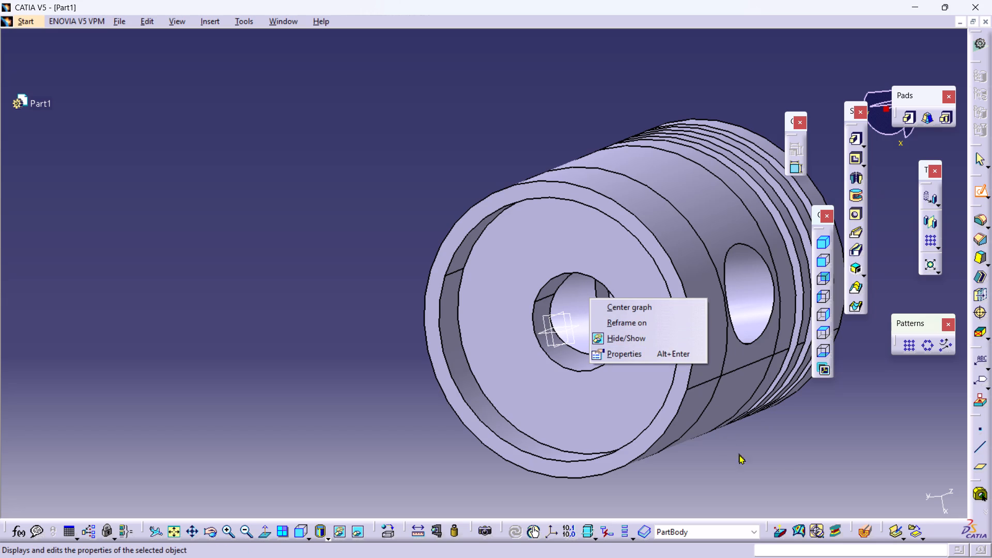
{"action": "right_click_drag", "start_coordinate": [739, 455], "coordinate": [739, 455]}
{"action": "middle_click_drag", "start_coordinate": [739, 455], "coordinate": [767, 455]}
{"action": "double_click", "coordinate": [813, 447]}
{"action": "middle_click_drag", "start_coordinate": [589, 347], "coordinate": [333, 195]}
{"action": "middle_click", "coordinate": [377, 280]}
{"action": "right_click_drag", "start_coordinate": [378, 282], "coordinate": [421, 313]}
{"action": "middle_click_drag", "start_coordinate": [380, 284], "coordinate": [421, 313]}
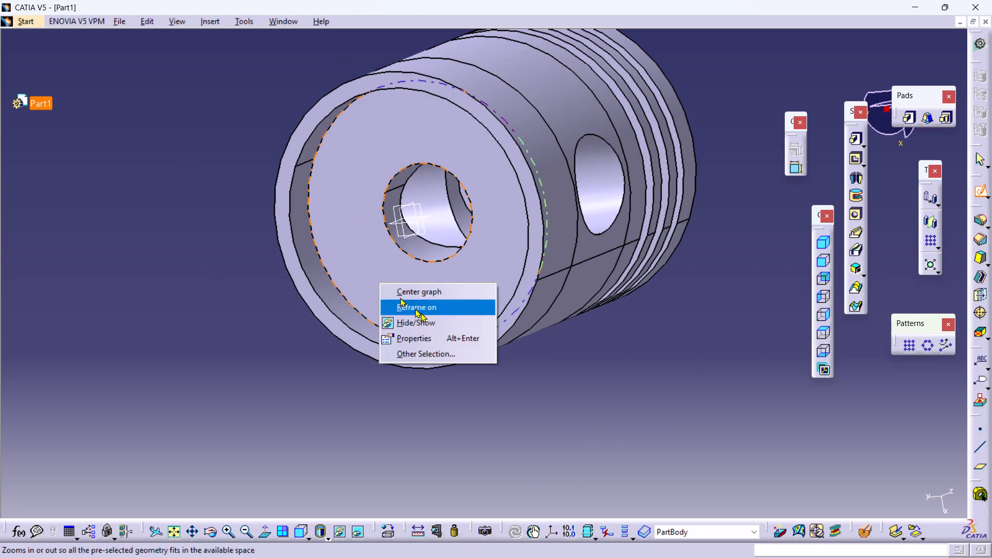
{"action": "middle_click_drag", "start_coordinate": [421, 313], "coordinate": [508, 411]}
{"action": "right_click_drag", "start_coordinate": [421, 313], "coordinate": [498, 410]}
{"action": "double_click", "coordinate": [690, 399]}
{"action": "middle_click_drag", "start_coordinate": [398, 251], "coordinate": [439, 274]}
{"action": "right_click_drag", "start_coordinate": [397, 251], "coordinate": [439, 274]}
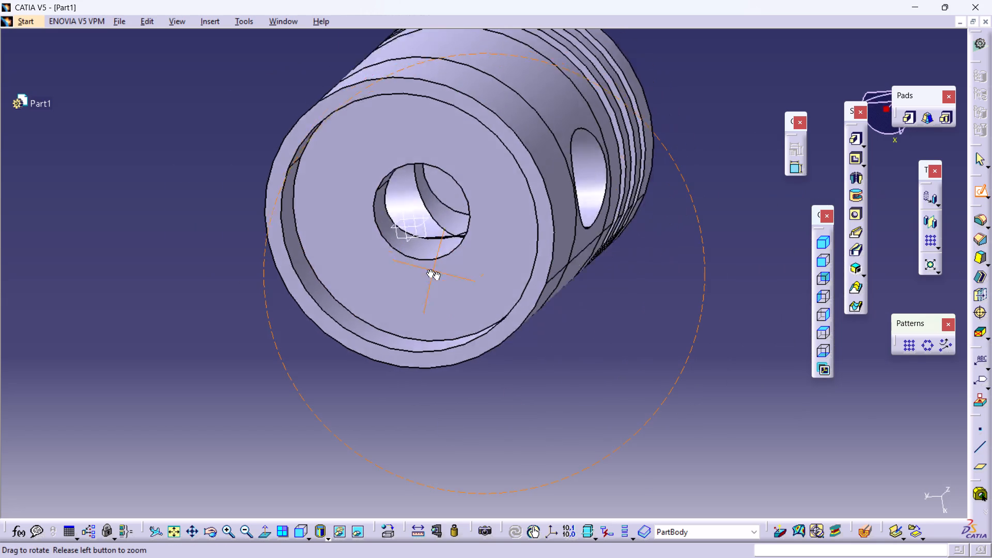
{"action": "middle_click_drag", "start_coordinate": [439, 274], "coordinate": [555, 493]}
{"action": "right_click_drag", "start_coordinate": [439, 274], "coordinate": [548, 489]}
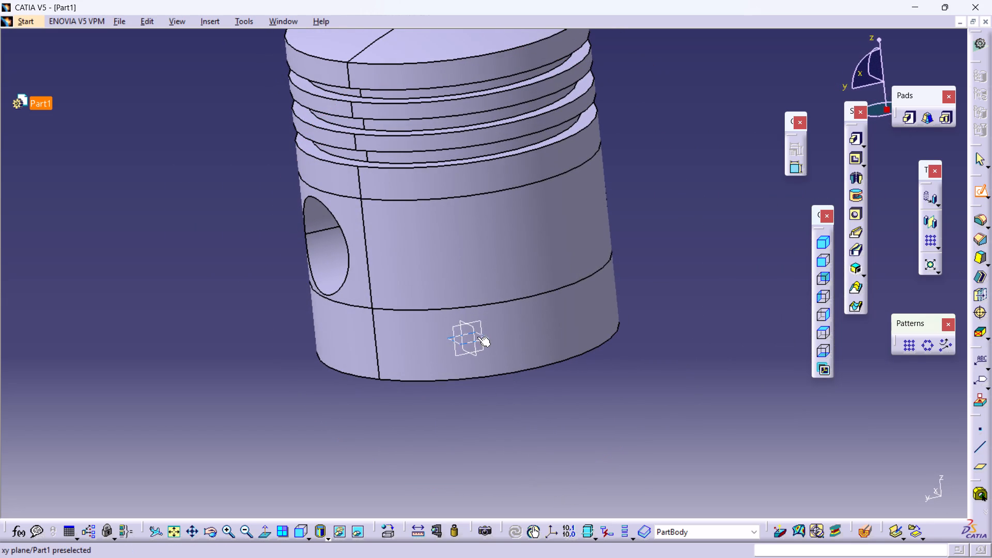
{"action": "left_click", "coordinate": [472, 334]}
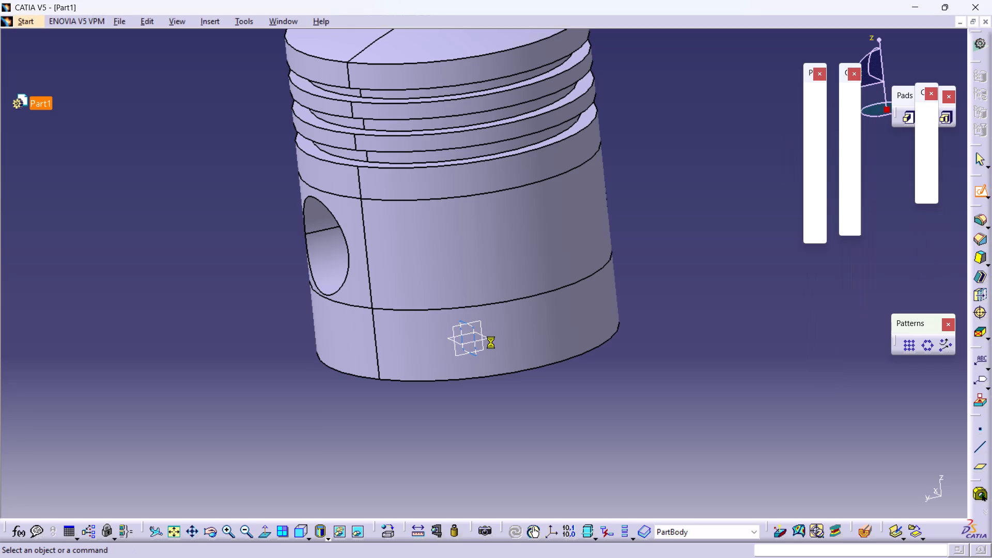
Sketch a circle centred on the pin hole and slightly larger than it.
{"action": "scroll", "coordinate": [643, 259], "scroll_direction": "up", "scroll_amount": 1}
{"action": "middle_click_drag", "start_coordinate": [644, 256], "coordinate": [674, 325]}
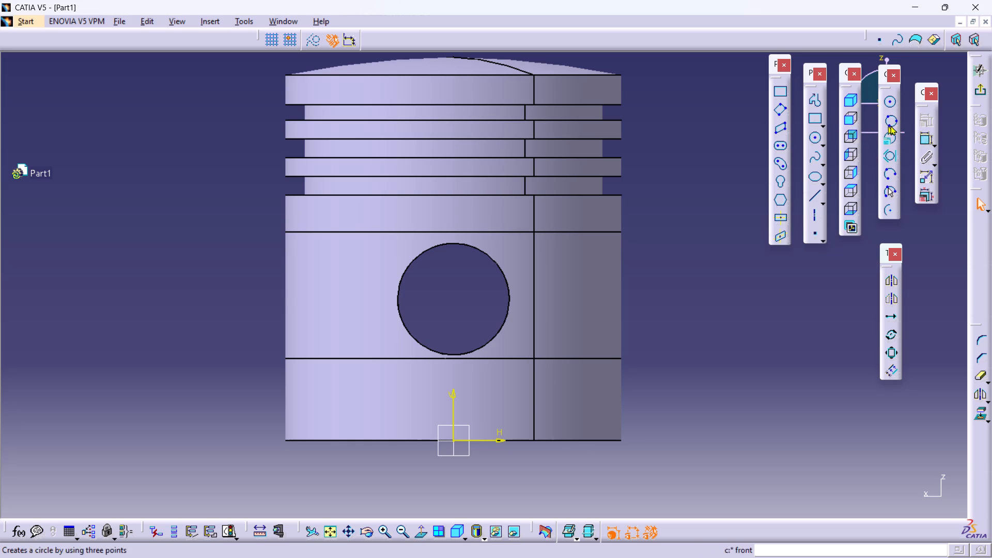
{"action": "left_click", "coordinate": [892, 103]}
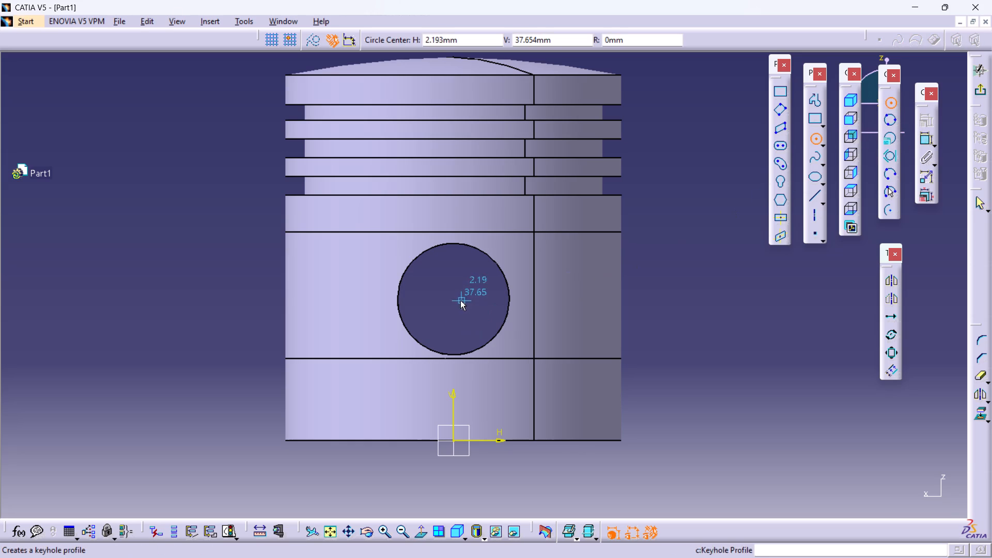
{"action": "left_click", "coordinate": [452, 301]}
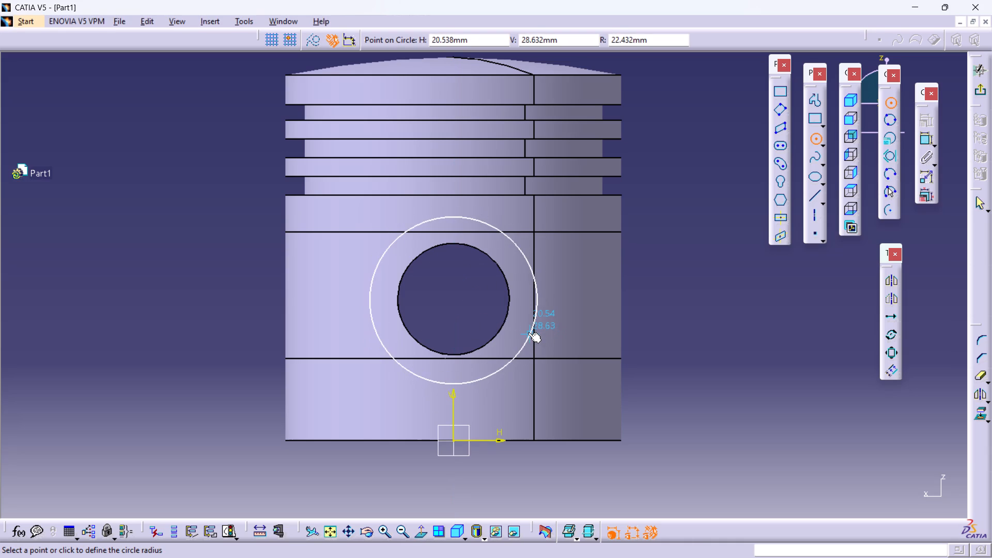
{"action": "left_click", "coordinate": [515, 330]}
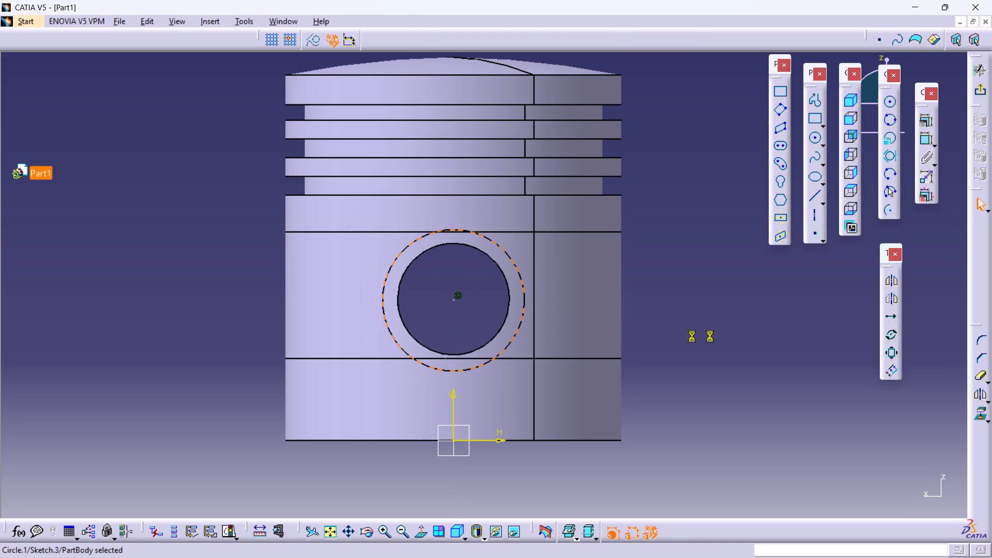
Dimension the sketched circle around the pin hole and set its diameter to 40 mm.
{"action": "left_click", "coordinate": [926, 140]}
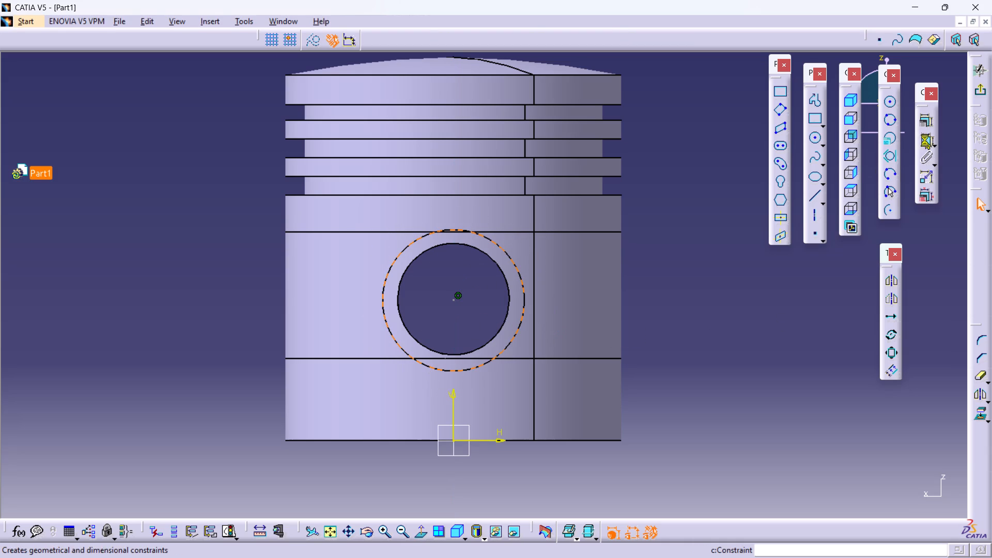
{"action": "left_click", "coordinate": [713, 308]}
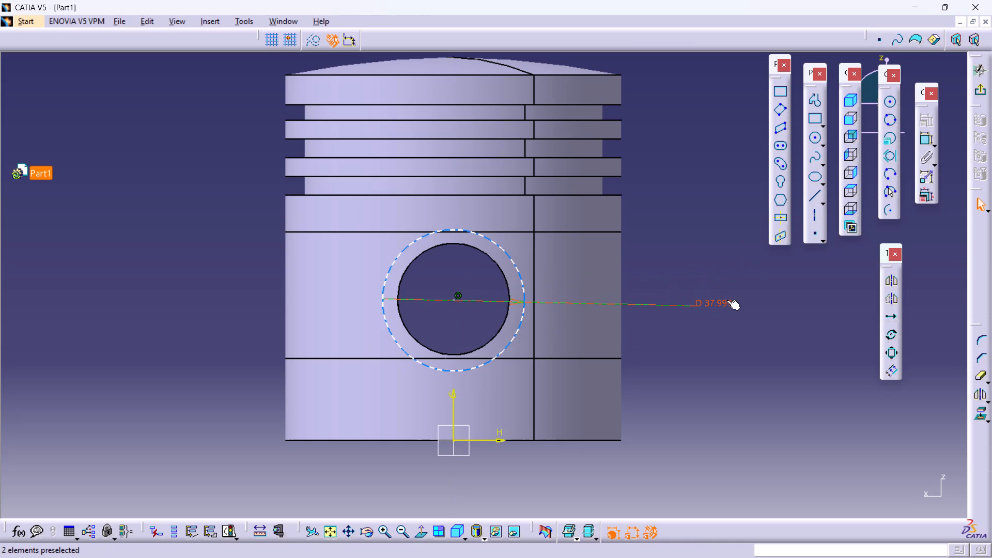
{"action": "double_click", "coordinate": [727, 300]}
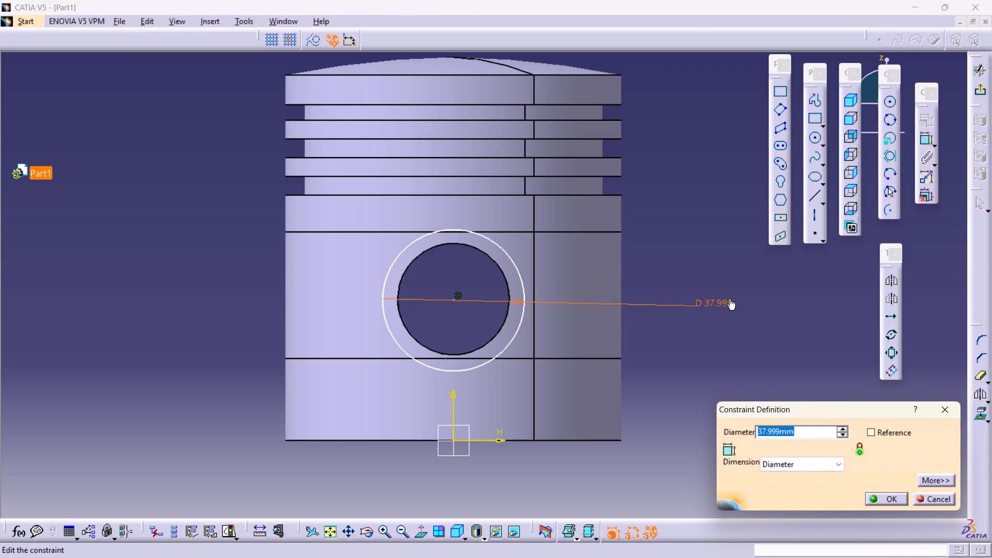
{"action": "type", "text": "40"}
{"action": "key", "text": "Return"}
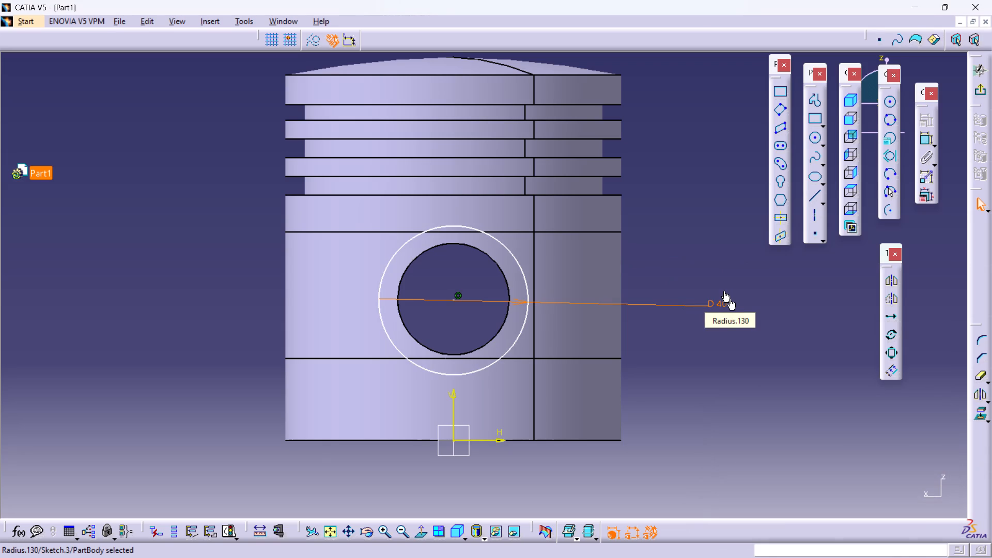
{"action": "left_click", "coordinate": [690, 255]}
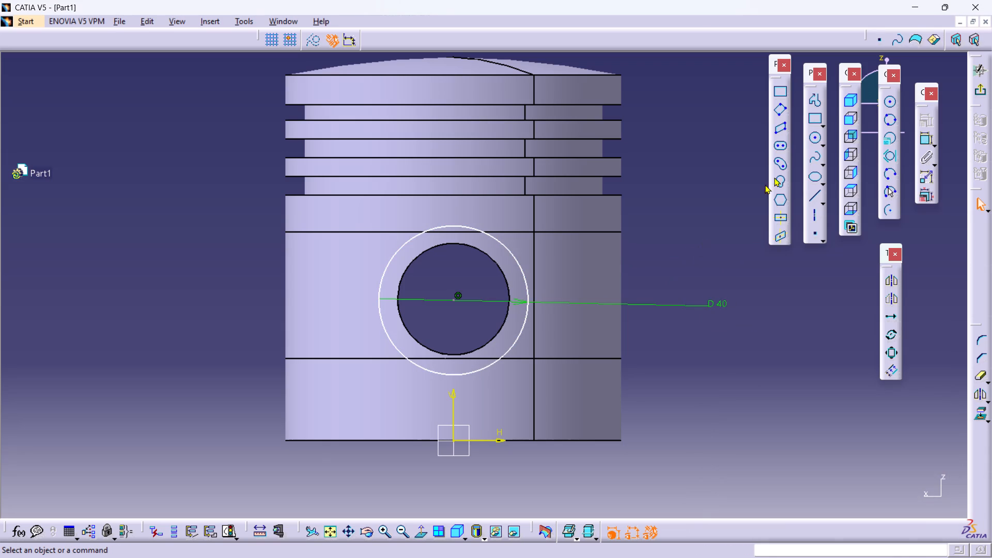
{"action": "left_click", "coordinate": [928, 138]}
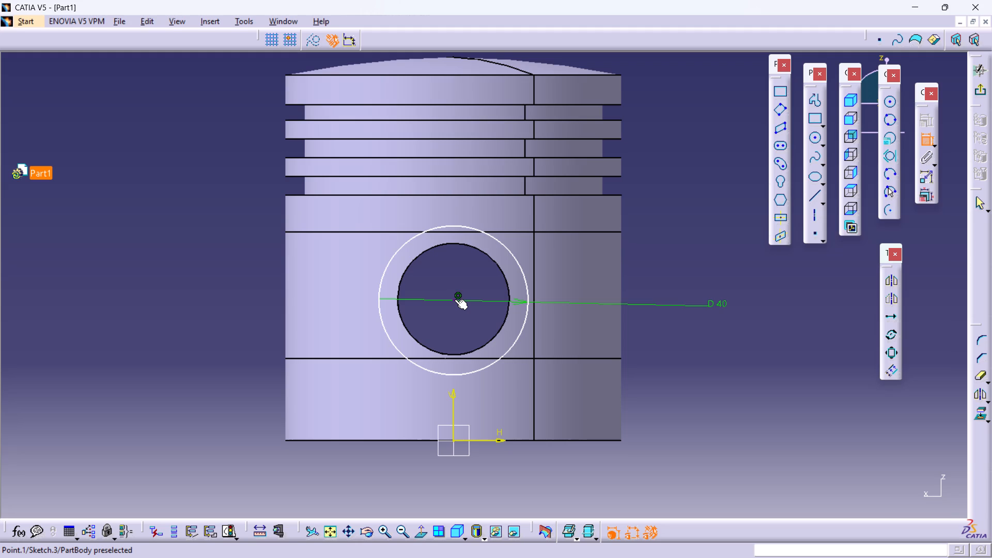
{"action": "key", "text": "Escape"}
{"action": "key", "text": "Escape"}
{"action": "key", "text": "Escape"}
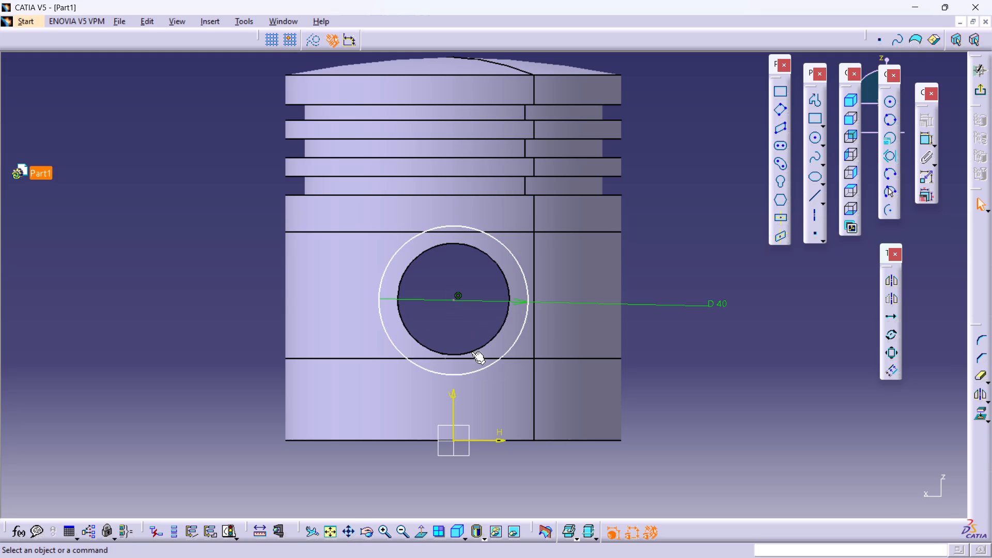
Constrain the 40 mm circle to be concentric with the pin hole's edge and exit the sketch.
{"action": "left_click", "coordinate": [475, 349], "text": "ctrl"}
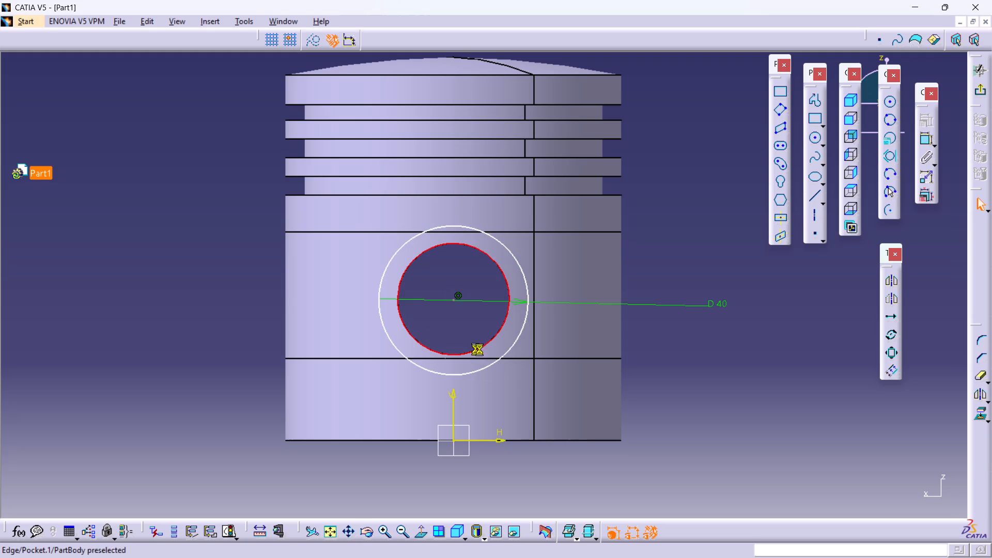
{"action": "left_click", "coordinate": [492, 364], "text": "ctrl"}
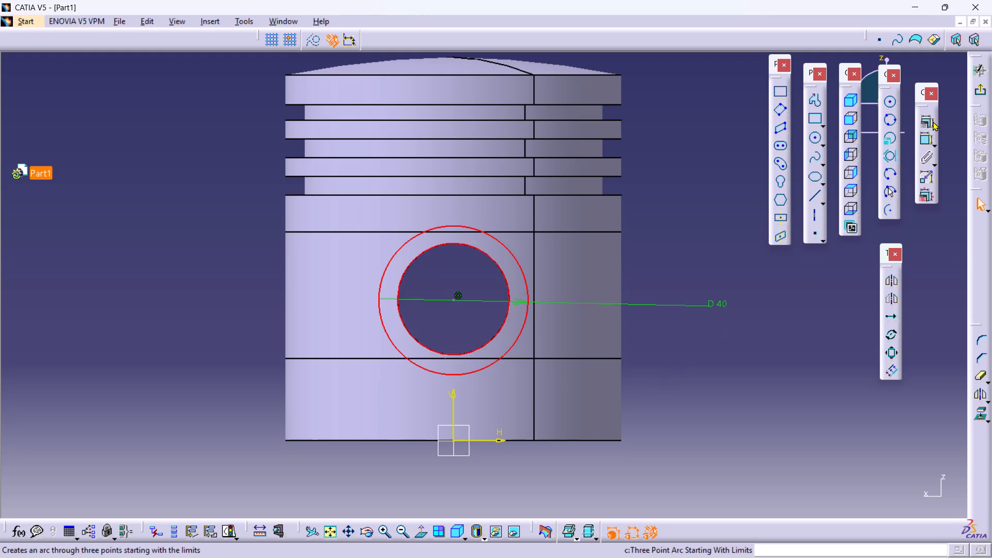
{"action": "left_click", "coordinate": [927, 121]}
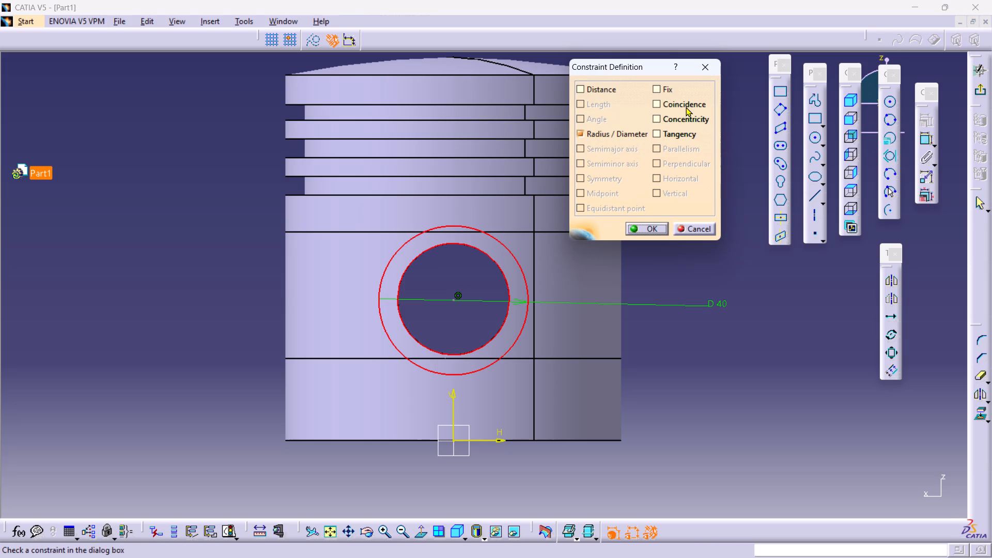
{"action": "left_click", "coordinate": [683, 122]}
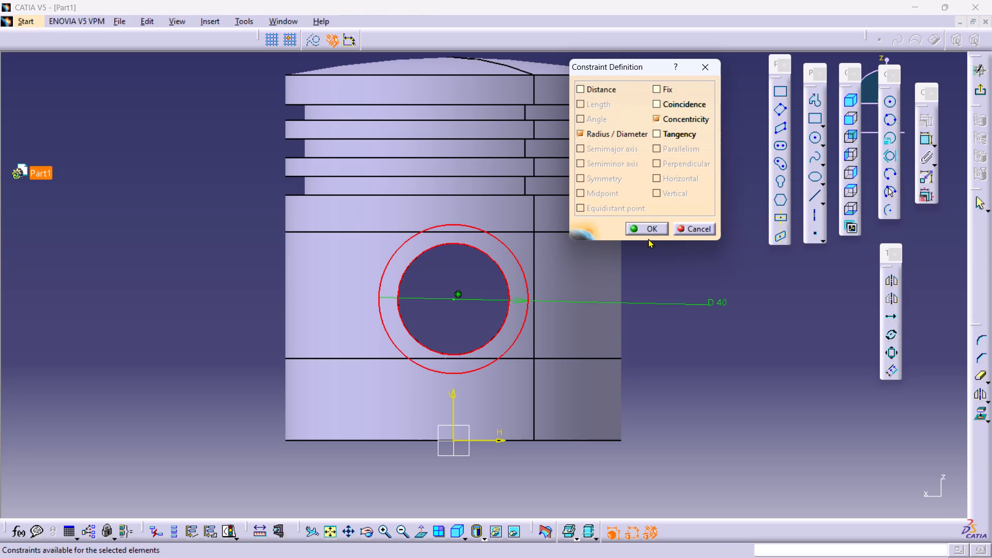
{"action": "left_click", "coordinate": [648, 234]}
{"action": "left_click", "coordinate": [696, 332]}
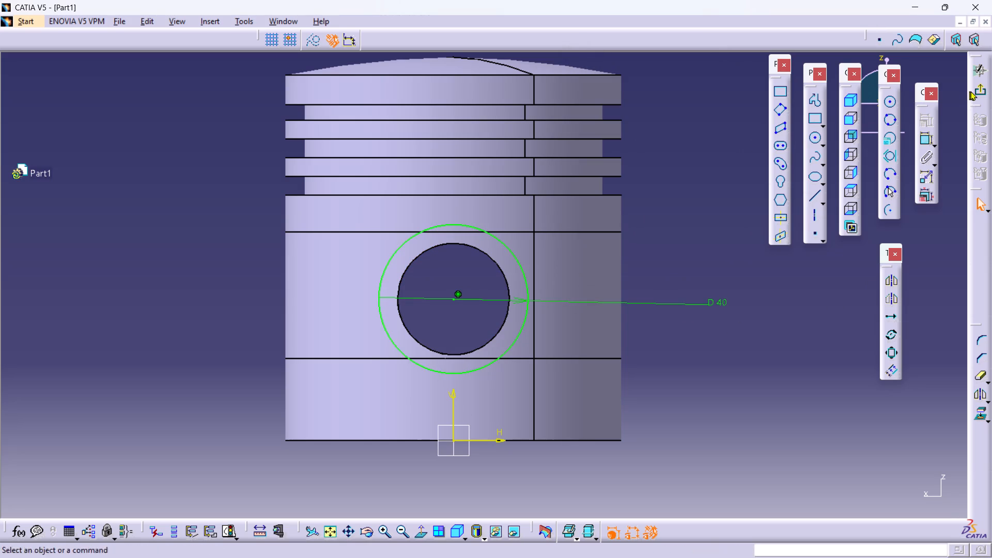
{"action": "left_click", "coordinate": [981, 89]}
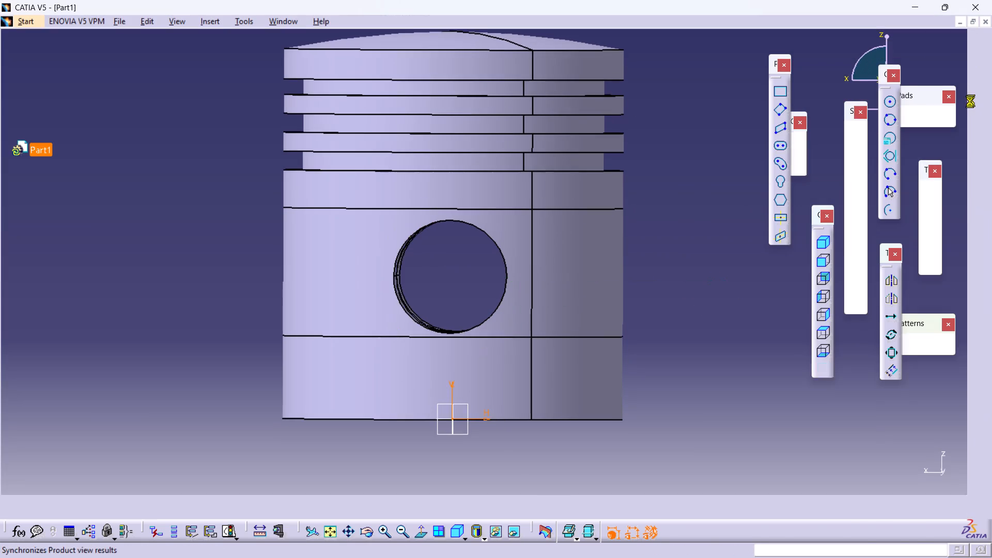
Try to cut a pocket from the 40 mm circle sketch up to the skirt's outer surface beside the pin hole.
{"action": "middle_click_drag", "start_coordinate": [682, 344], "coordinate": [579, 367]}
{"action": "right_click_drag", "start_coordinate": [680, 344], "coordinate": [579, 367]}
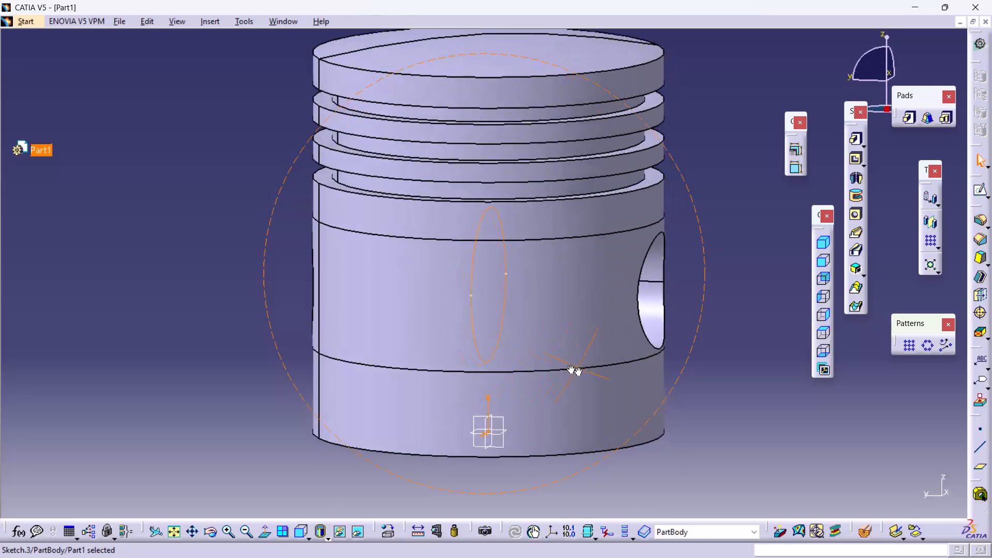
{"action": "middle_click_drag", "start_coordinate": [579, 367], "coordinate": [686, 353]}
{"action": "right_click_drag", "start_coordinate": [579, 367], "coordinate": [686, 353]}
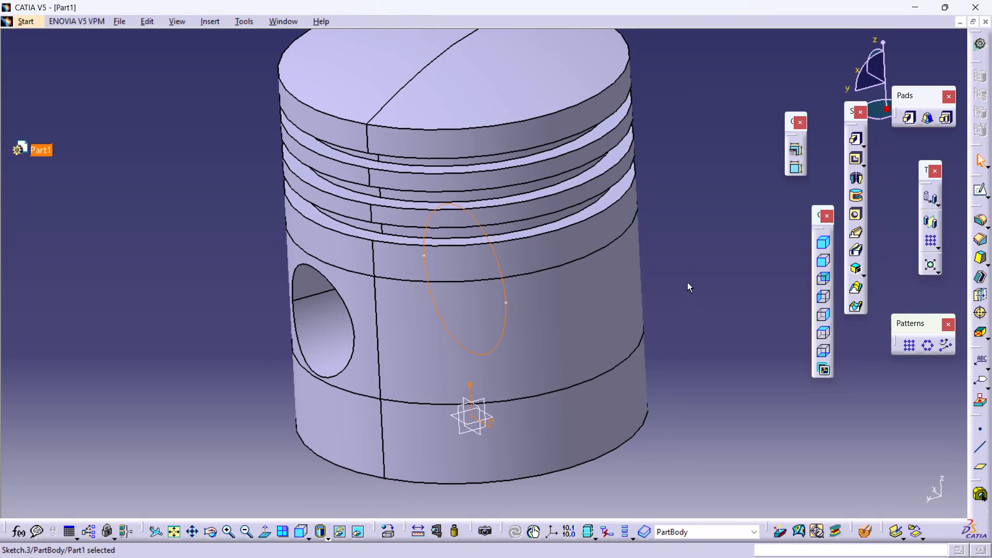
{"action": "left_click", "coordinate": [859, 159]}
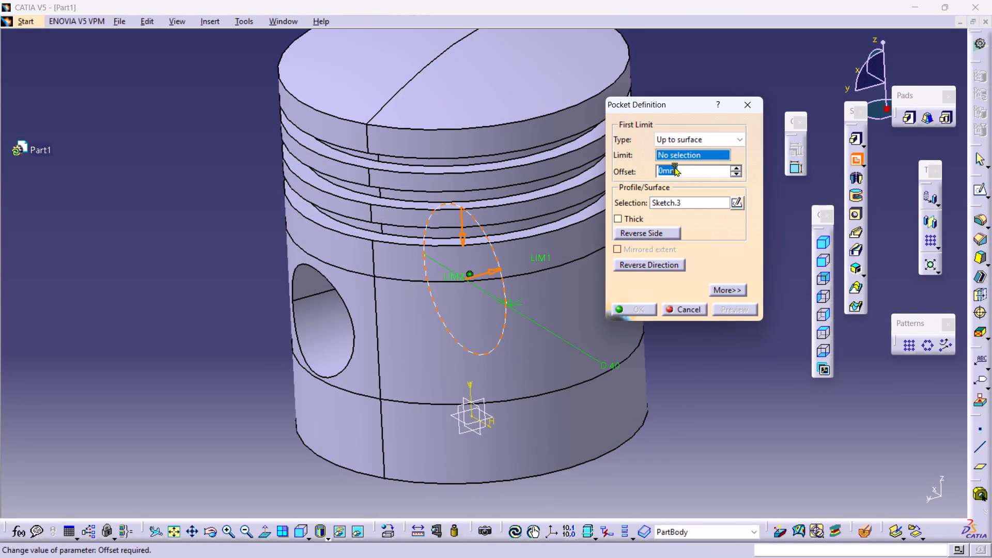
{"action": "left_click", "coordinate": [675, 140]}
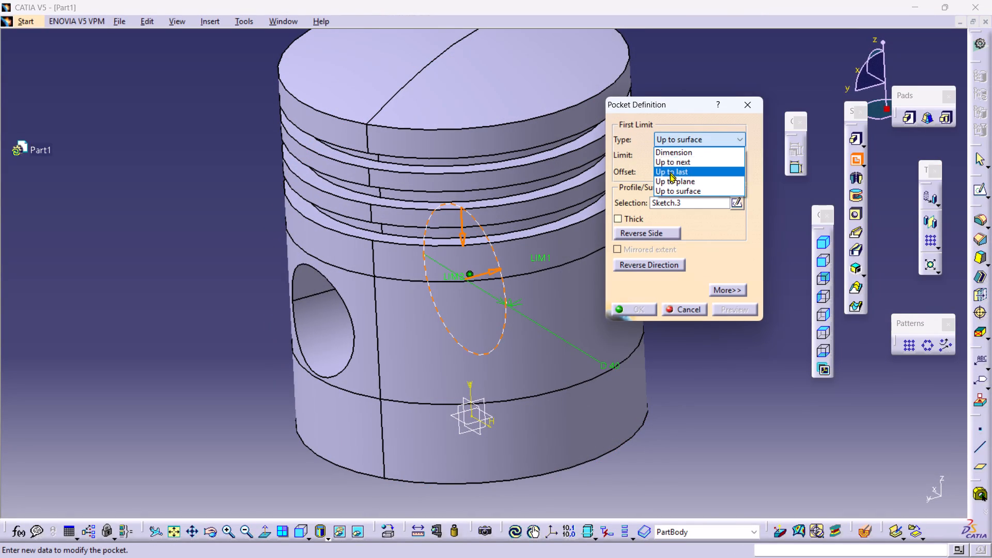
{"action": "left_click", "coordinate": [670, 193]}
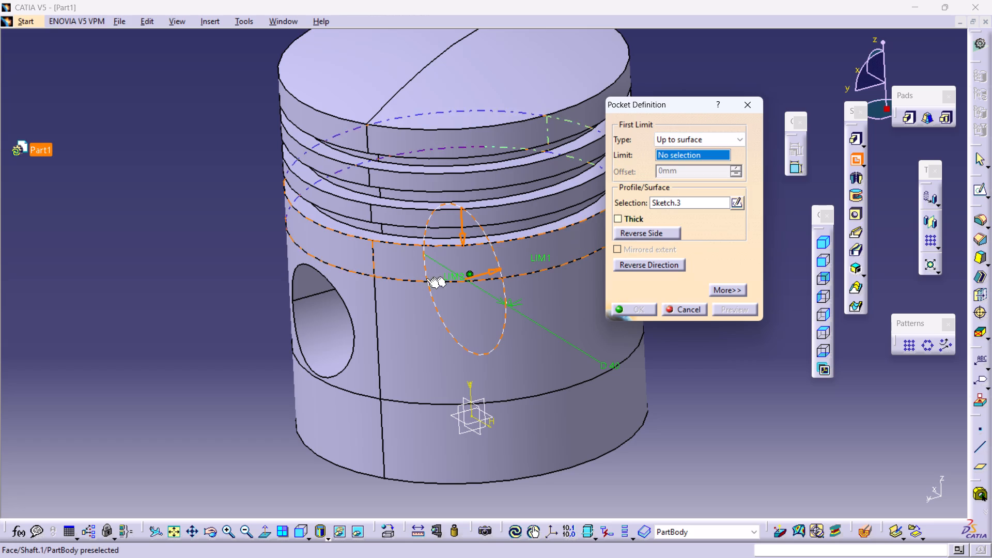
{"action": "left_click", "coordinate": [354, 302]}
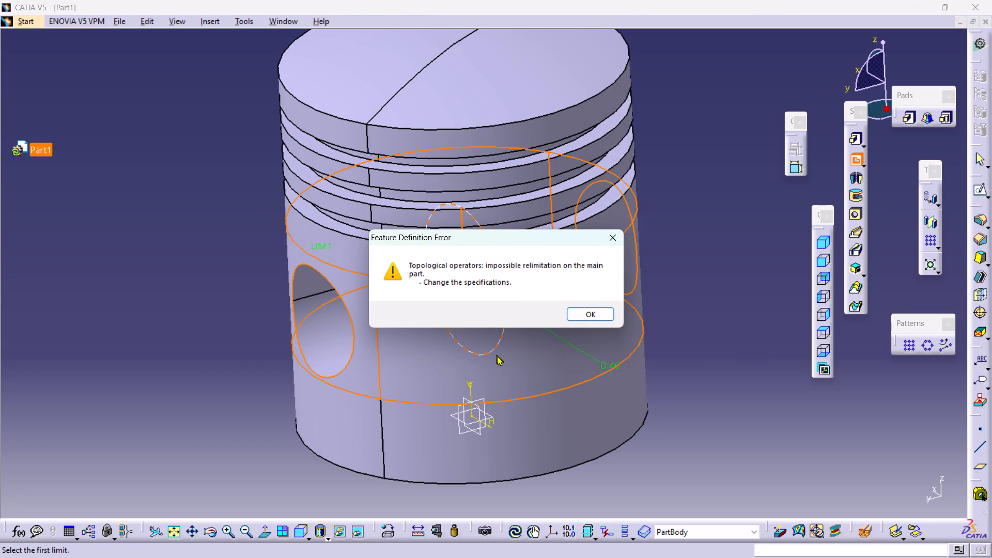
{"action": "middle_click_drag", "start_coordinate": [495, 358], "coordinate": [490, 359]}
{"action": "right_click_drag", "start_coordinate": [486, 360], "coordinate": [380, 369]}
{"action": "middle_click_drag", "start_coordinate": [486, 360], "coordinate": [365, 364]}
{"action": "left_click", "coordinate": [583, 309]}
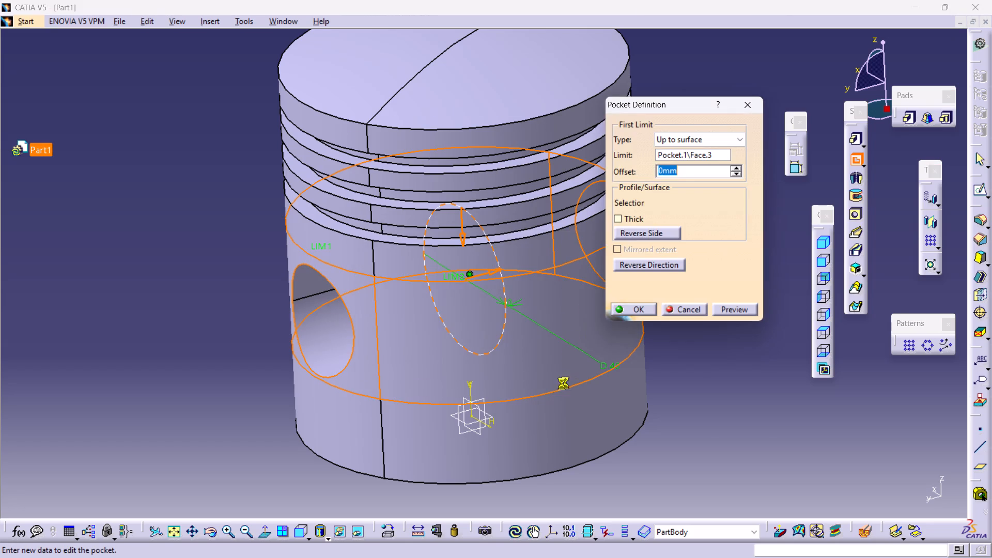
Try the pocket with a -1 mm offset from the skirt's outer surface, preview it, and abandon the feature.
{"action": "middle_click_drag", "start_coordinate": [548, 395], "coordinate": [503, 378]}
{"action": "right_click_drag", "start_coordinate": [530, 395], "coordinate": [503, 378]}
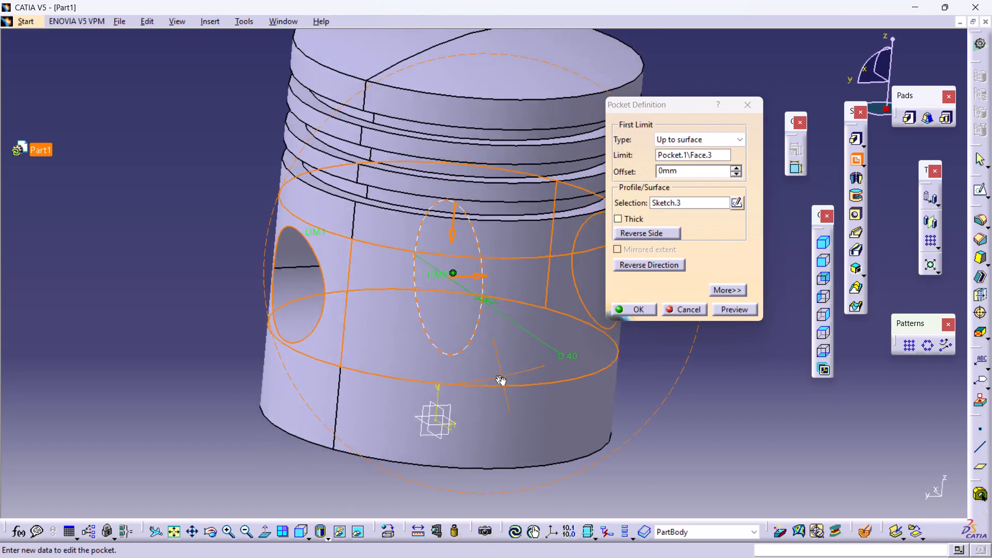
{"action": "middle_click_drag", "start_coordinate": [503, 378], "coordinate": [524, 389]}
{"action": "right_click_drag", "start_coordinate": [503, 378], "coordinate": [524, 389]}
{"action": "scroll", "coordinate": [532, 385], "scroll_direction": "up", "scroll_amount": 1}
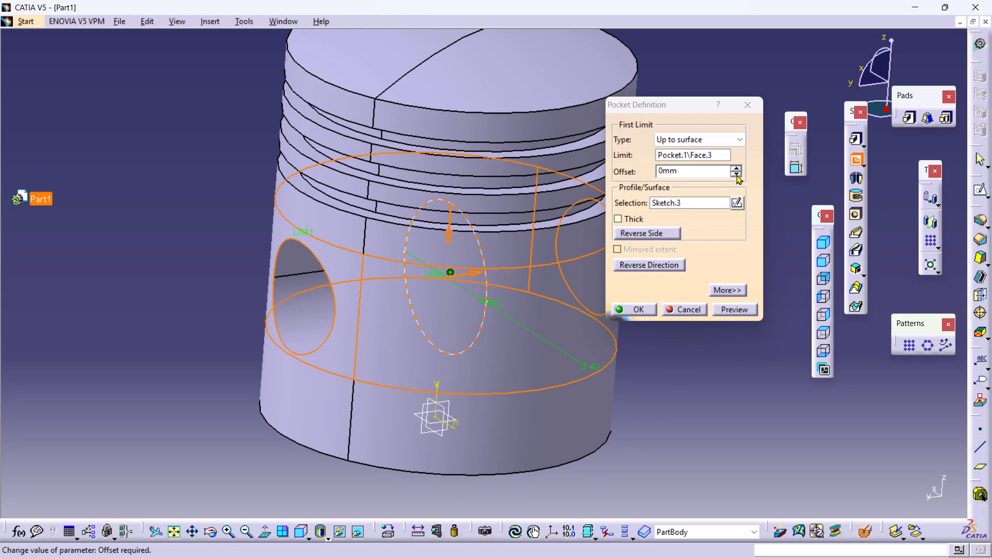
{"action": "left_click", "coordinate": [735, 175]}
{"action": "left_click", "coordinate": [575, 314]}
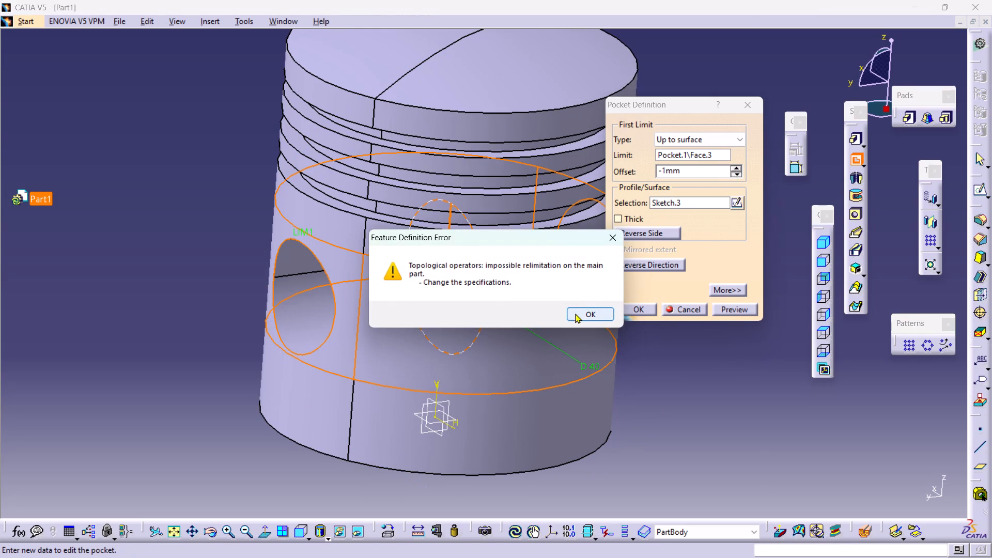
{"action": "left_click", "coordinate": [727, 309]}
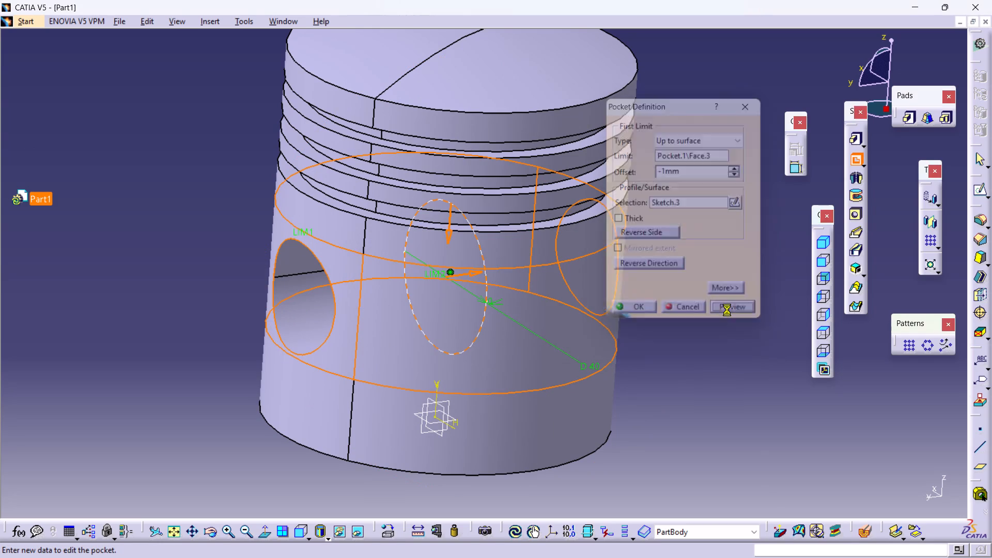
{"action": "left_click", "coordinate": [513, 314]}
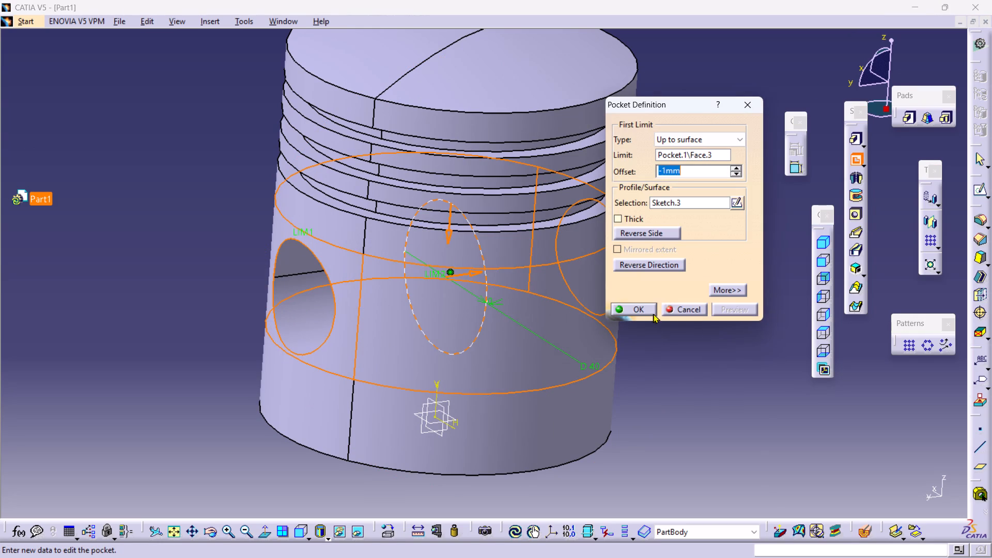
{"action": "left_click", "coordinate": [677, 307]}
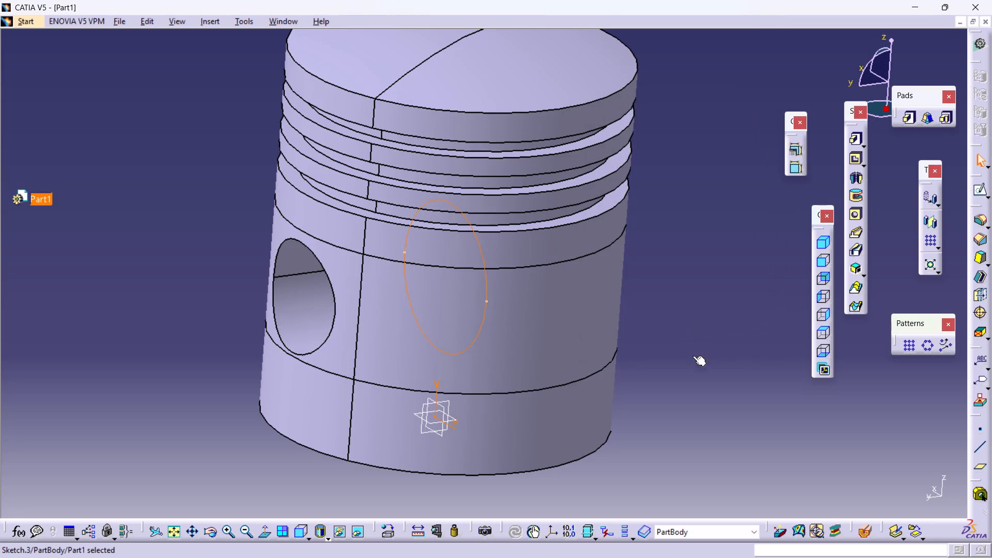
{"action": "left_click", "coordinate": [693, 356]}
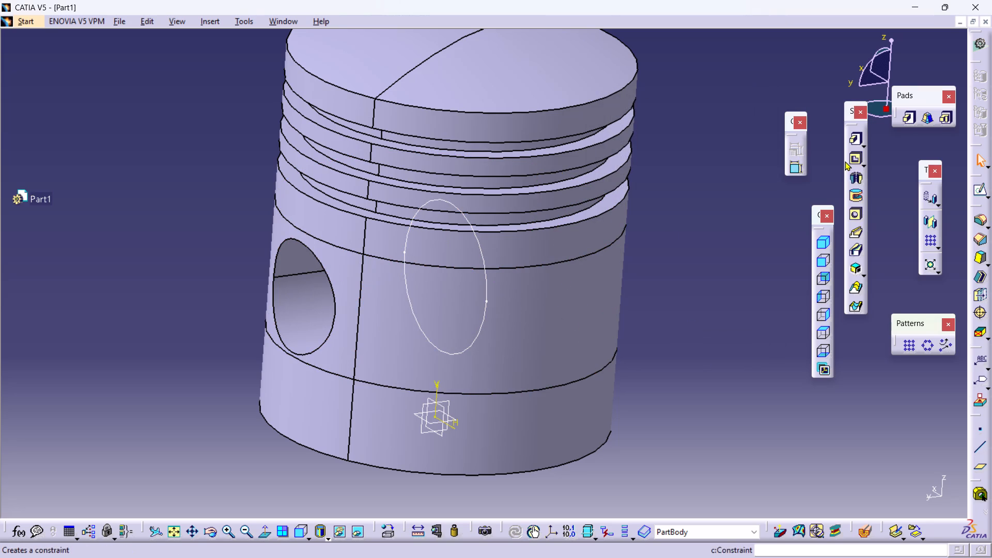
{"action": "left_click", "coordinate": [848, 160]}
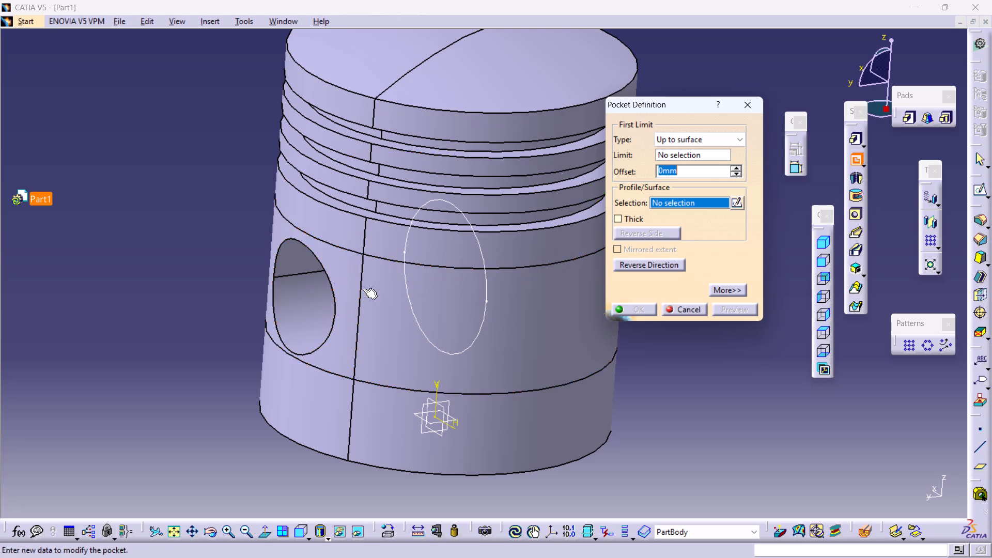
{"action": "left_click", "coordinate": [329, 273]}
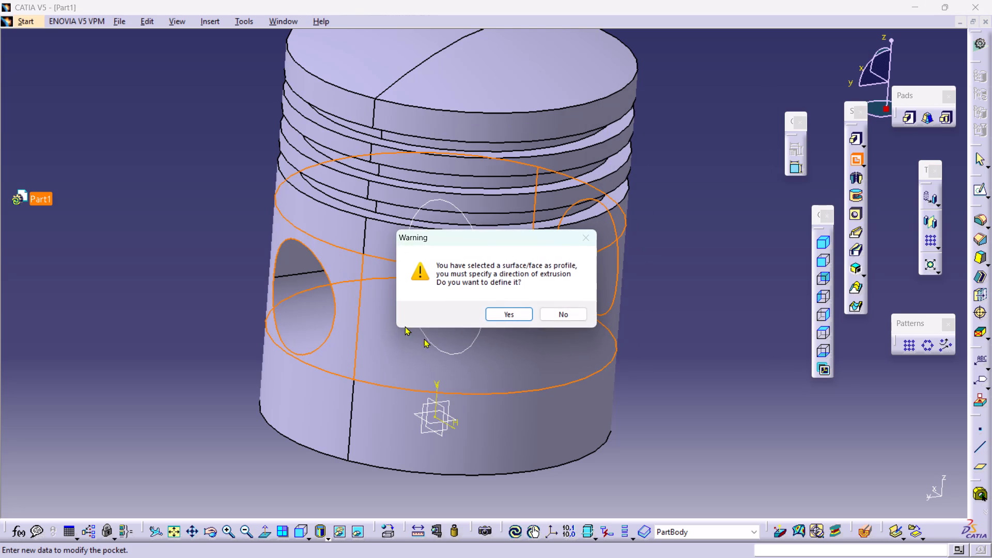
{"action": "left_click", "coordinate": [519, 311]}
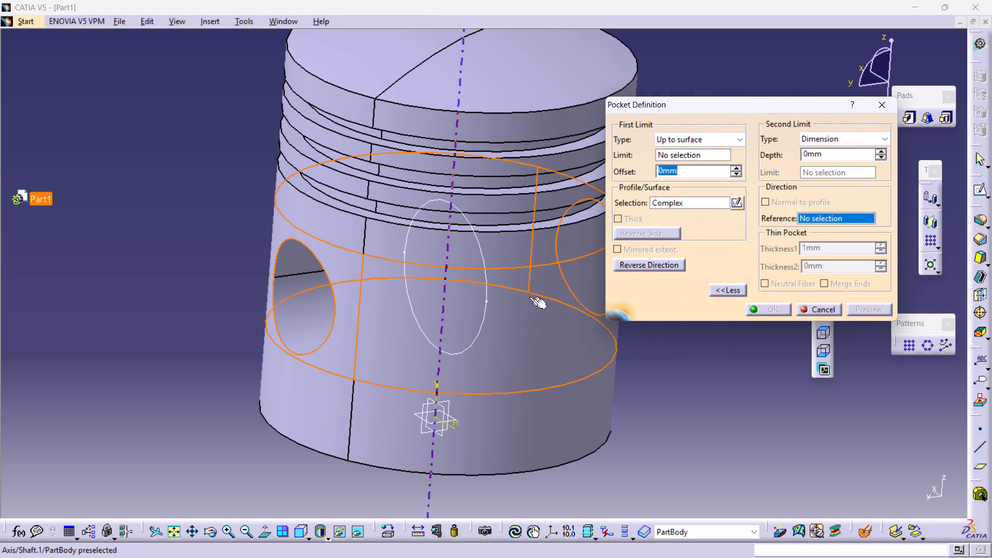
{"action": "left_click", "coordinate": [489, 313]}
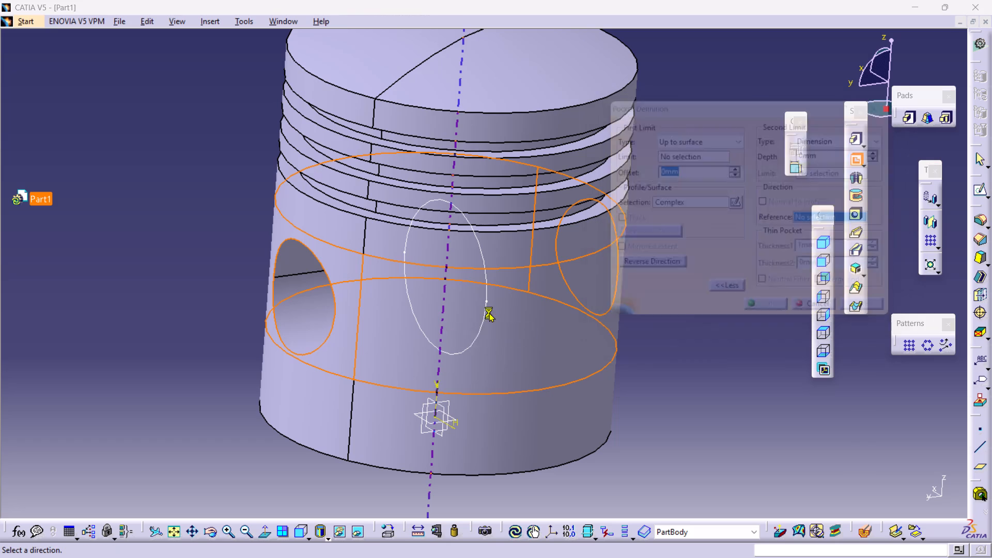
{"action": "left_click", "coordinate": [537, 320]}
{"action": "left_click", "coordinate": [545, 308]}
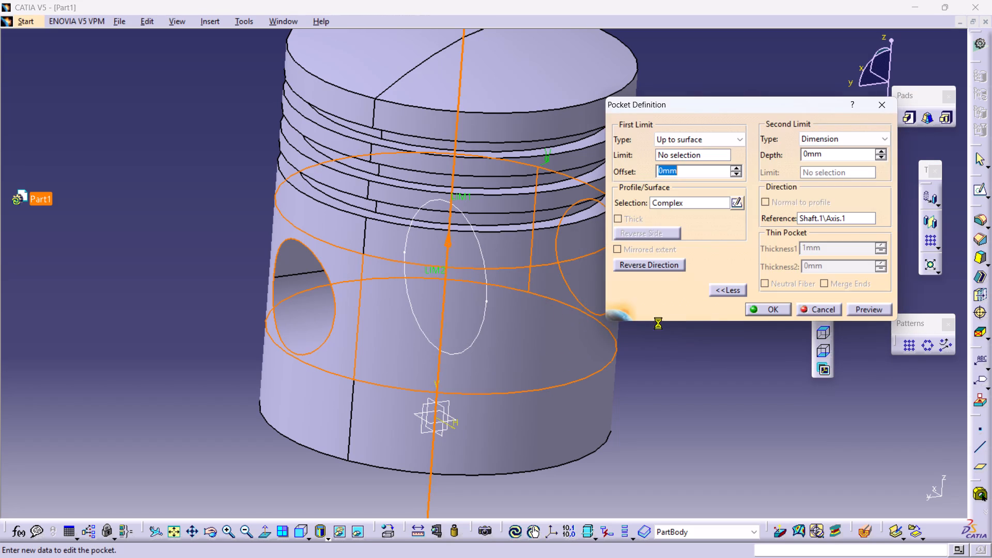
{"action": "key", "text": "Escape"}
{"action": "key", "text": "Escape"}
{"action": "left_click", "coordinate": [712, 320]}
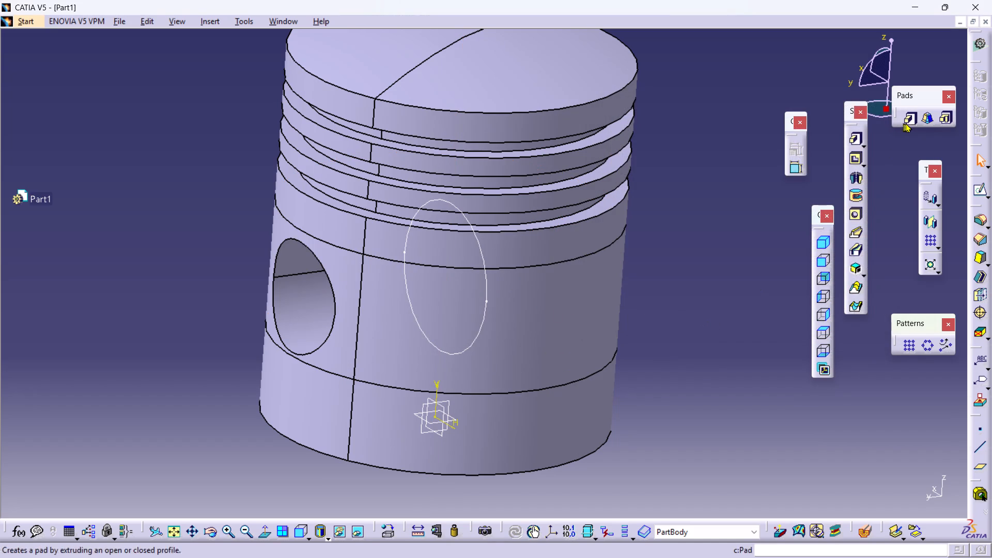
Start a pocket from the 40 mm circle sketch with its first limit defined by dimension.
{"action": "left_click", "coordinate": [855, 161]}
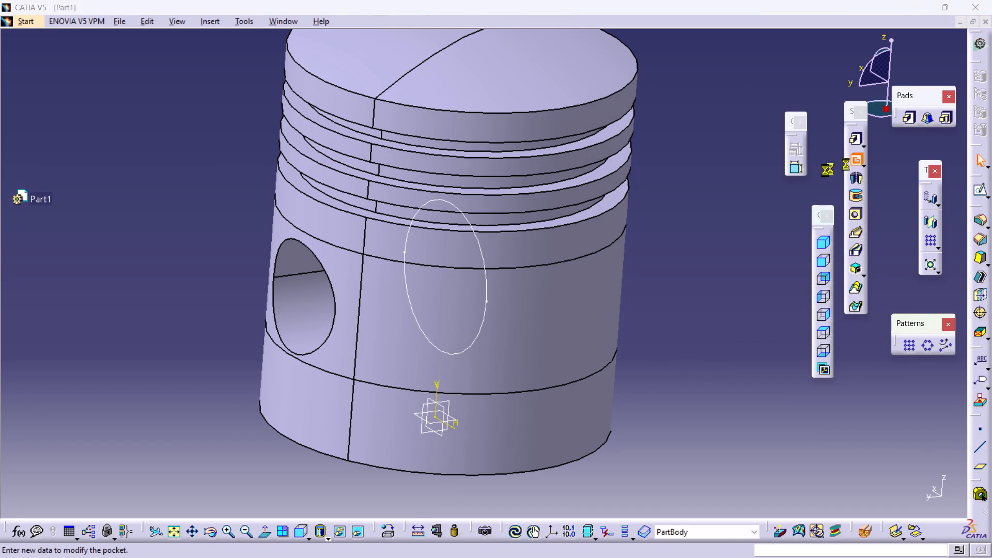
{"action": "left_click", "coordinate": [487, 309]}
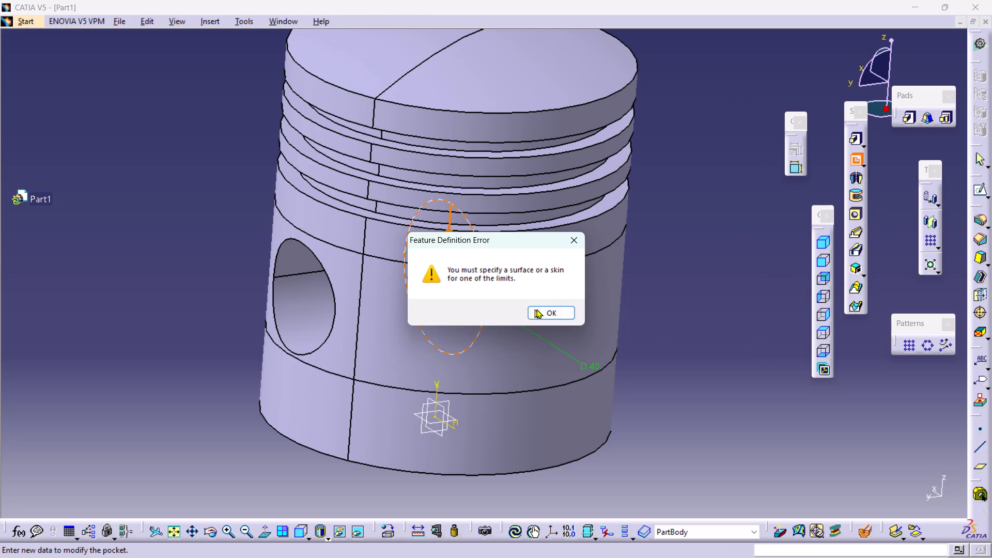
{"action": "left_click", "coordinate": [539, 309]}
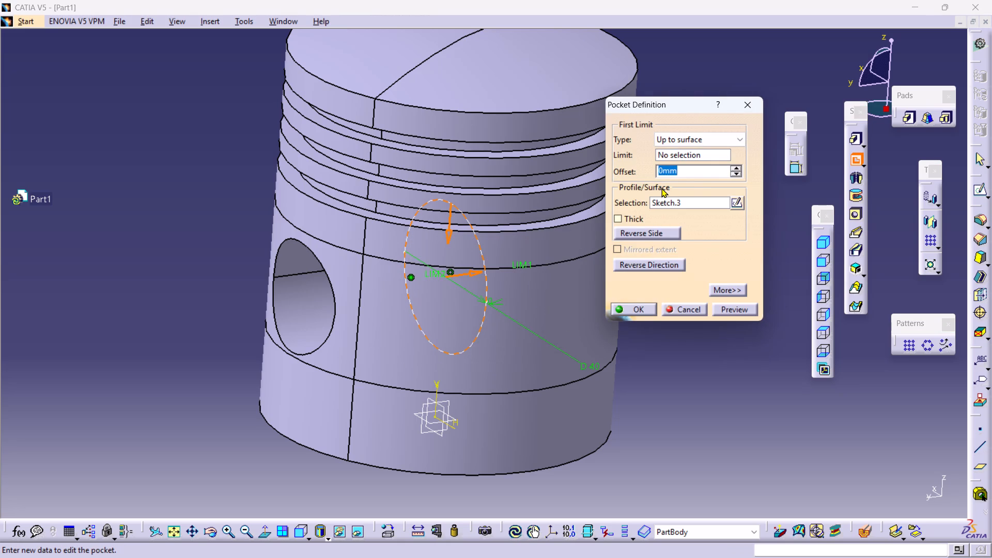
{"action": "left_click", "coordinate": [701, 138]}
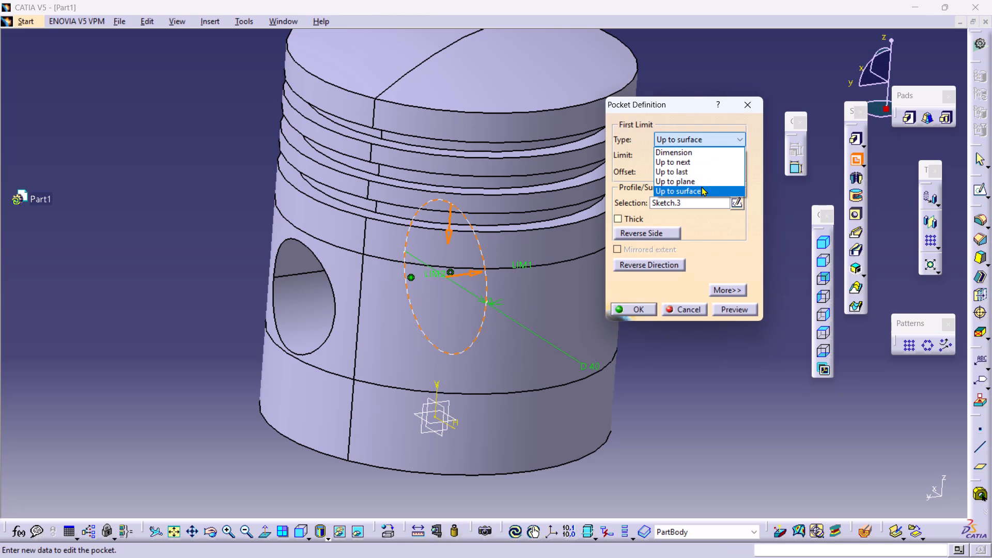
{"action": "left_click", "coordinate": [679, 157]}
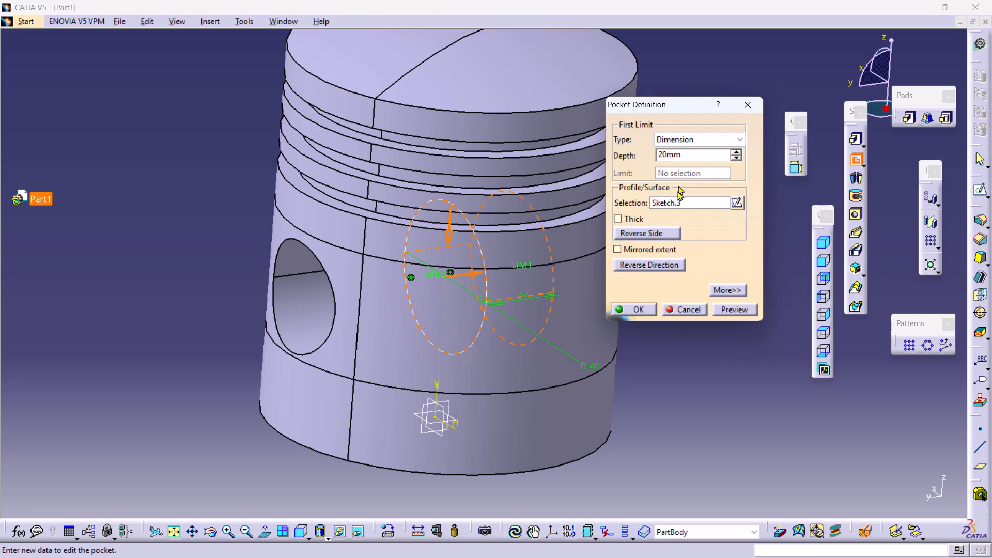
Set the pocket's first limit depth to 46 mm, past the skirt's outer surface at the pin hole.
{"action": "right_click_drag", "start_coordinate": [538, 361], "coordinate": [361, 359]}
{"action": "middle_click_drag", "start_coordinate": [537, 361], "coordinate": [355, 357]}
{"action": "middle_click_drag", "start_coordinate": [525, 353], "coordinate": [302, 351]}
{"action": "right_click_drag", "start_coordinate": [525, 352], "coordinate": [302, 351]}
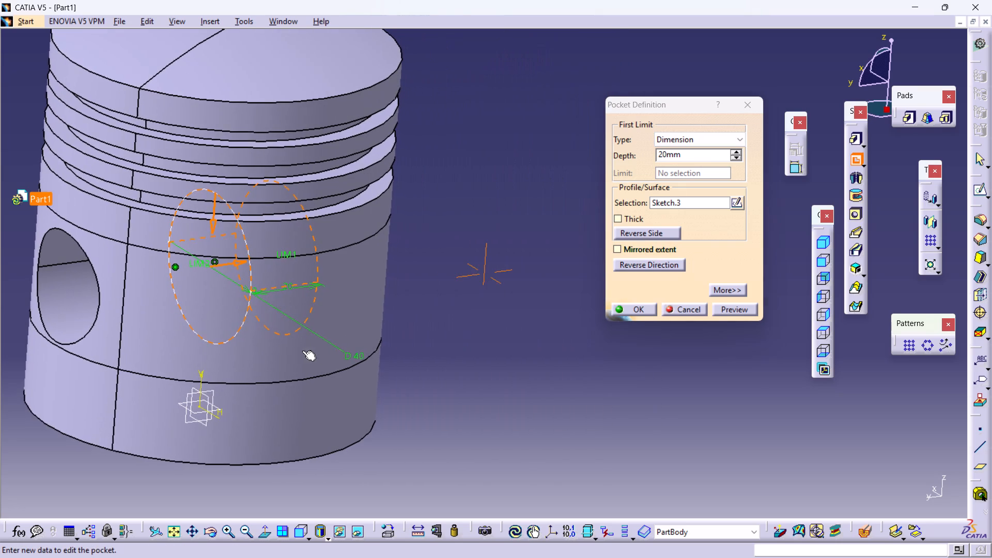
{"action": "right_click_drag", "start_coordinate": [302, 351], "coordinate": [309, 351]}
{"action": "middle_click_drag", "start_coordinate": [302, 351], "coordinate": [313, 351]}
{"action": "middle_click_drag", "start_coordinate": [610, 367], "coordinate": [503, 377]}
{"action": "right_click_drag", "start_coordinate": [622, 375], "coordinate": [503, 377]}
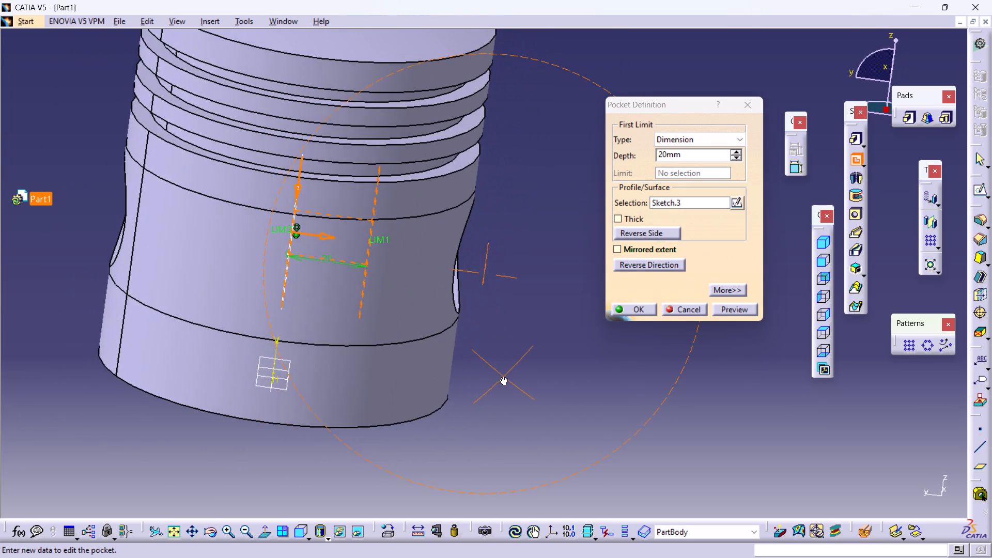
{"action": "right_click_drag", "start_coordinate": [503, 377], "coordinate": [505, 378]}
{"action": "middle_click_drag", "start_coordinate": [503, 377], "coordinate": [510, 378]}
{"action": "middle_click_drag", "start_coordinate": [365, 379], "coordinate": [424, 409]}
{"action": "scroll", "coordinate": [424, 409], "scroll_direction": "up", "scroll_amount": 1}
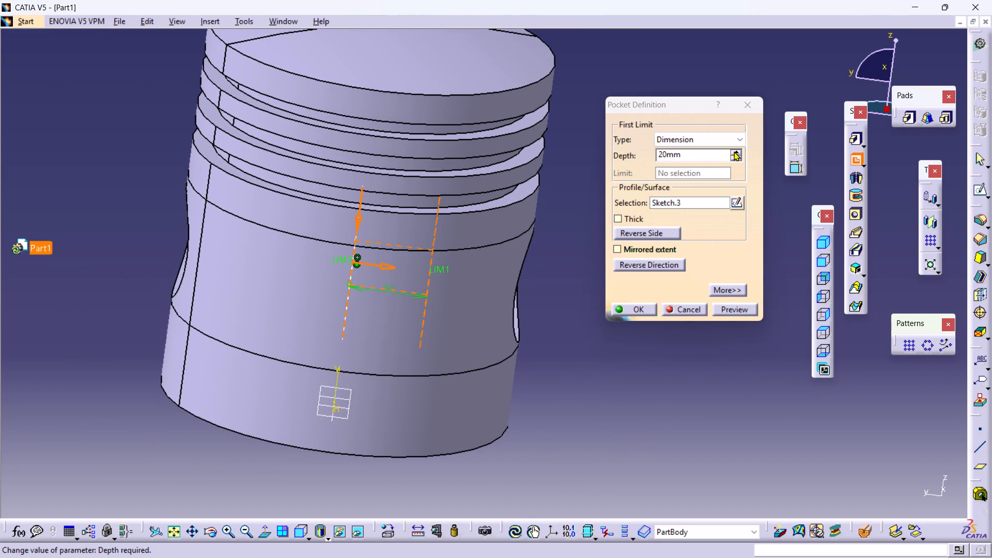
{"action": "left_click", "coordinate": [736, 151]}
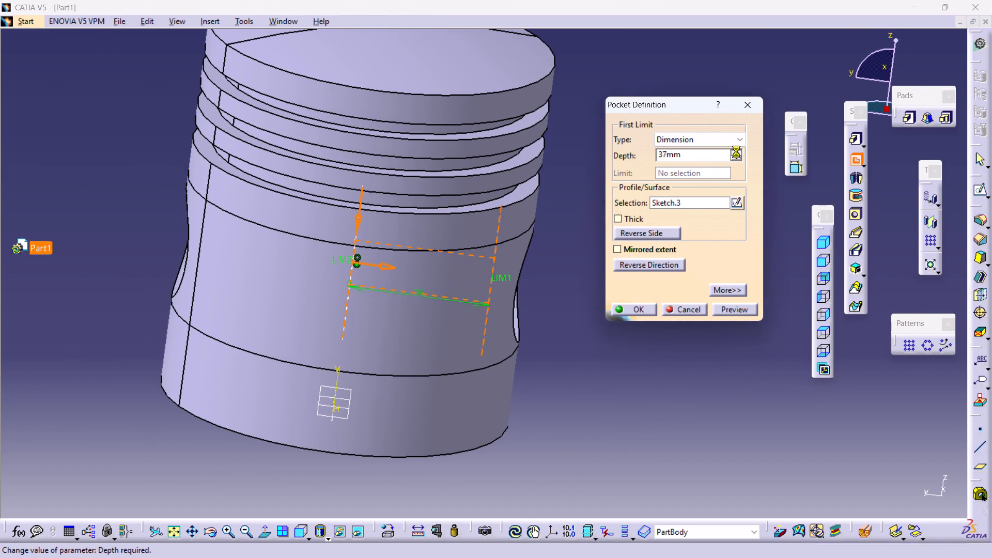
{"action": "triple_click", "coordinate": [736, 151]}
{"action": "middle_click_drag", "start_coordinate": [552, 412], "coordinate": [546, 410]}
{"action": "right_click_drag", "start_coordinate": [551, 412], "coordinate": [546, 410]}
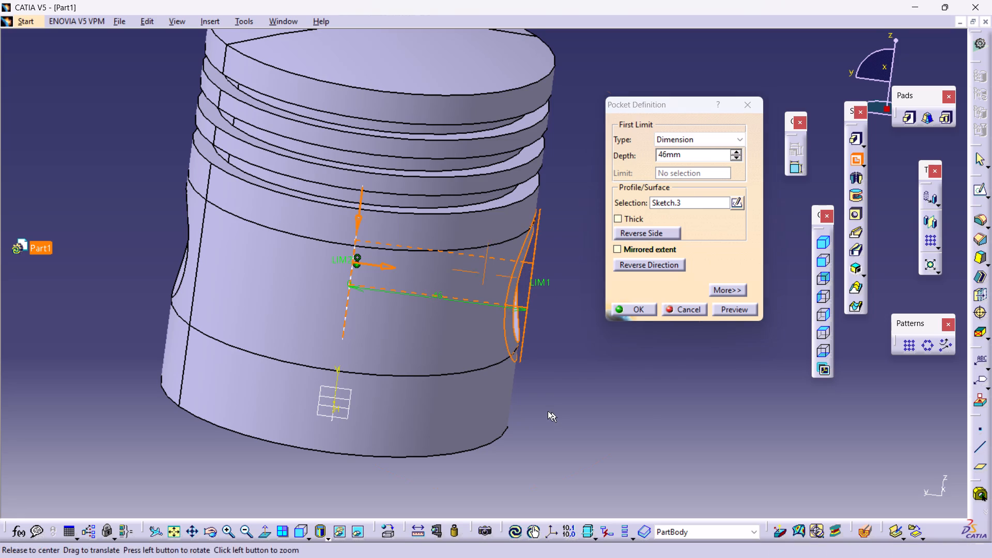
{"action": "right_click_drag", "start_coordinate": [546, 410], "coordinate": [554, 391]}
{"action": "middle_click_drag", "start_coordinate": [546, 410], "coordinate": [558, 389]}
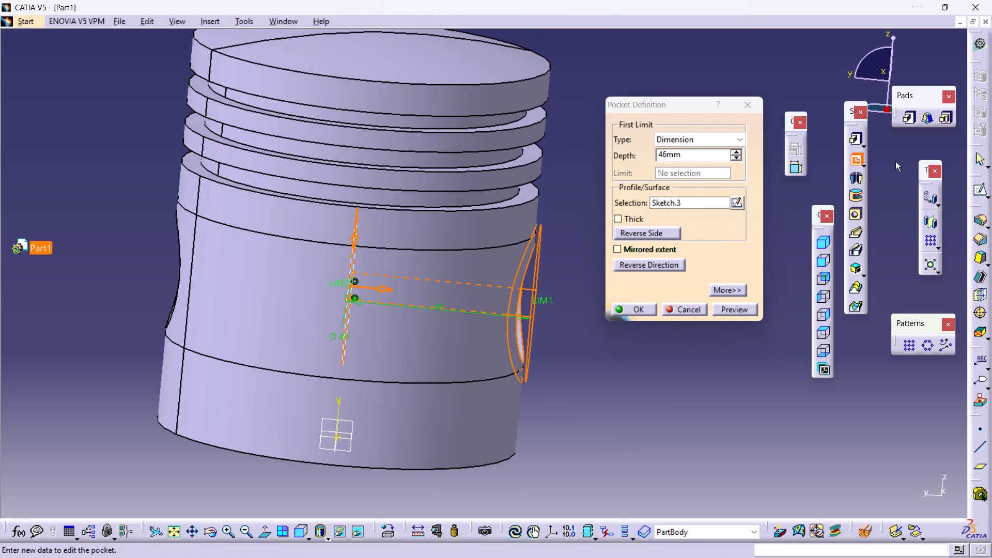
Set the pocket's second limit depth to -43 mm and create the pocket around the pin hole.
{"action": "left_click", "coordinate": [830, 261]}
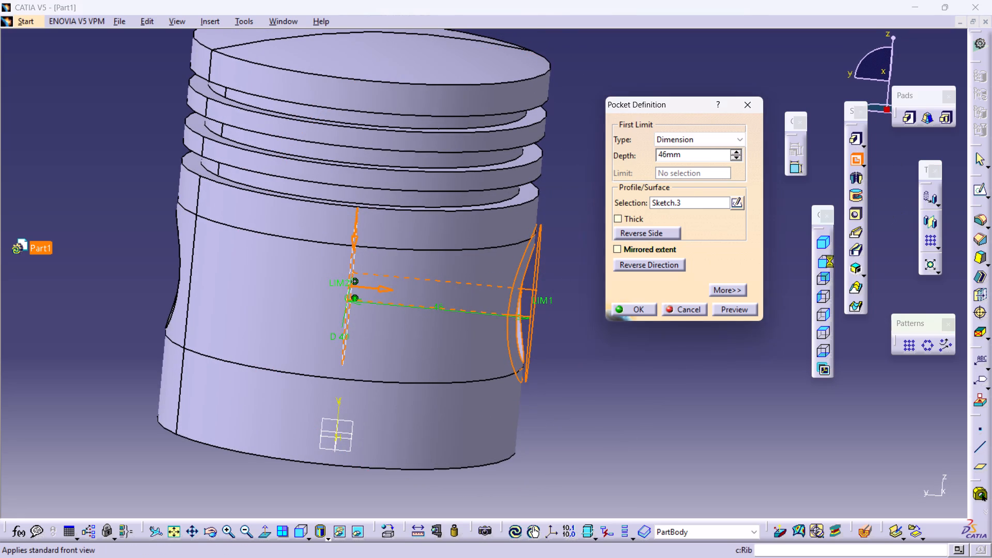
{"action": "middle_click_drag", "start_coordinate": [548, 390], "coordinate": [383, 363]}
{"action": "right_click", "coordinate": [383, 363]}
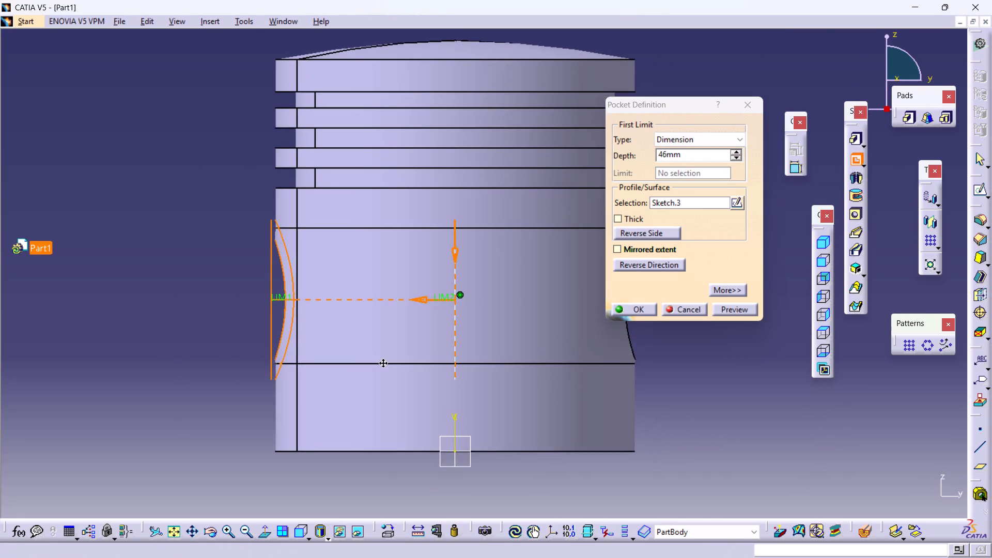
{"action": "middle_click_drag", "start_coordinate": [383, 363], "coordinate": [384, 338]}
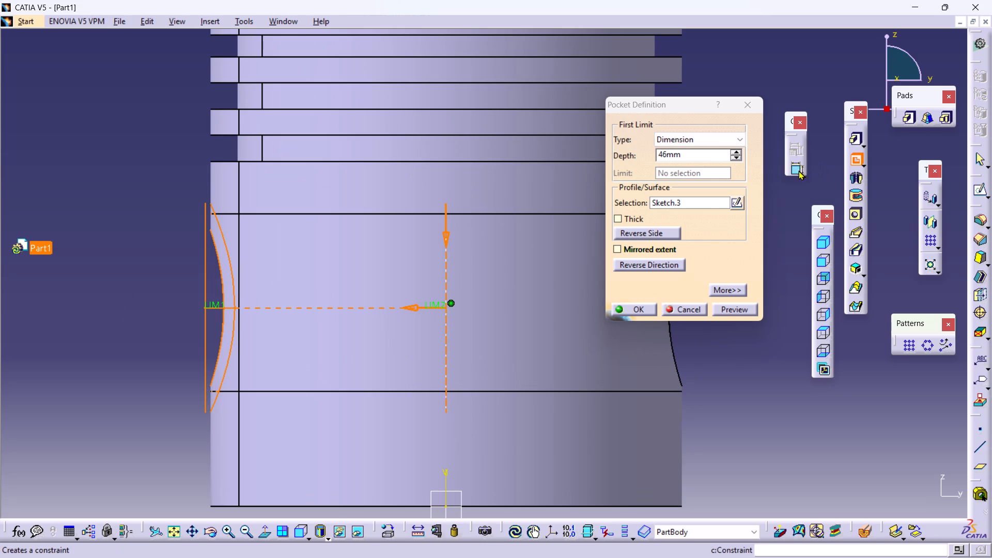
{"action": "left_click", "coordinate": [726, 296]}
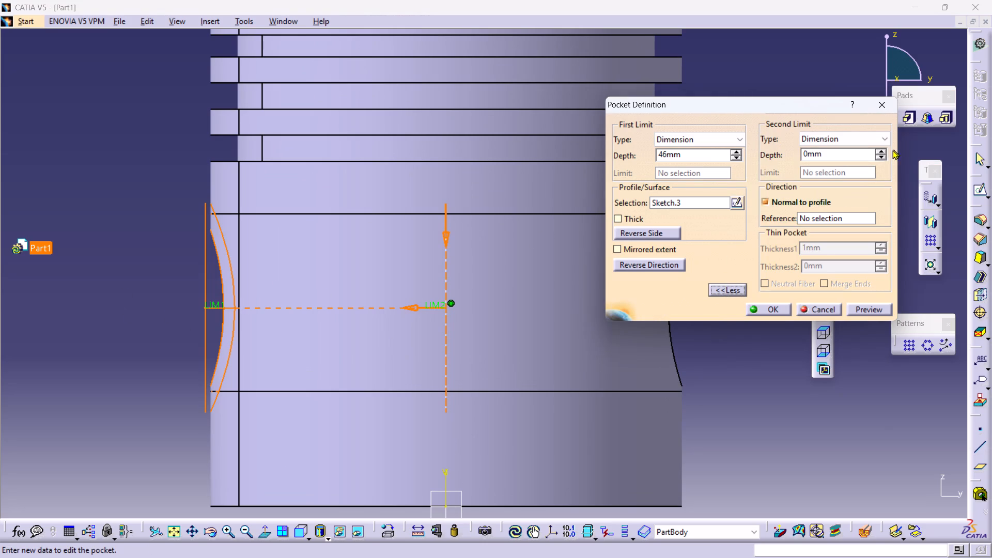
{"action": "left_click", "coordinate": [882, 155]}
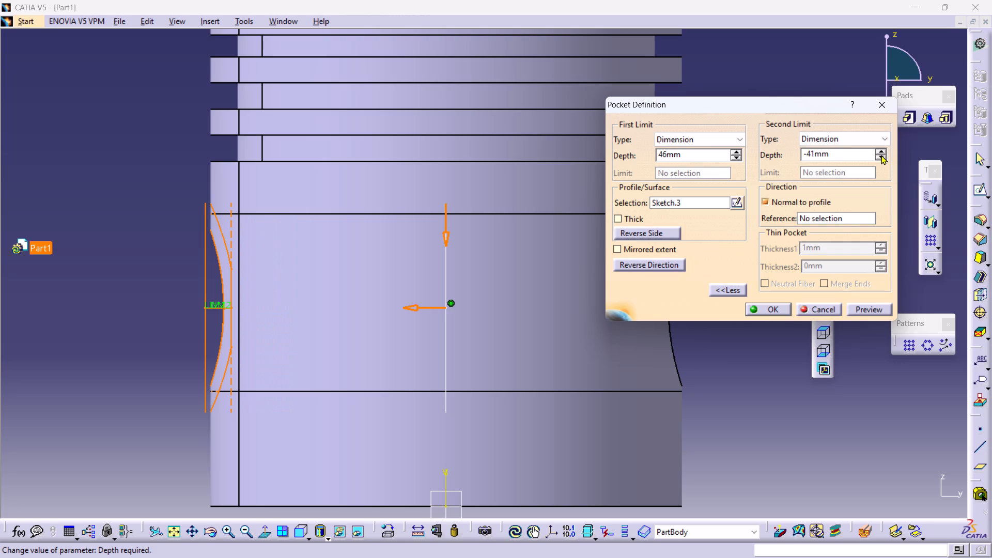
{"action": "left_click", "coordinate": [881, 155]}
{"action": "left_click", "coordinate": [881, 155]}
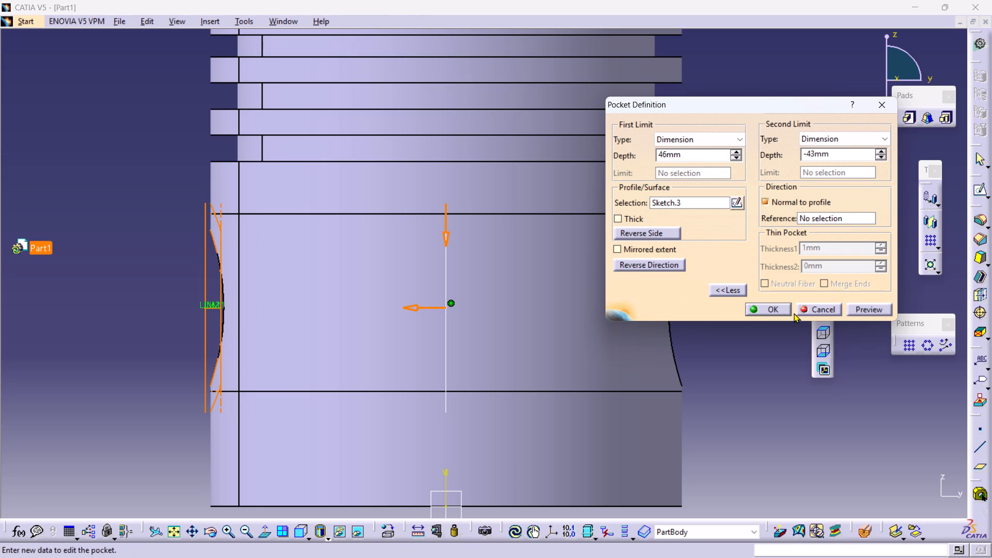
{"action": "left_click", "coordinate": [779, 304]}
{"action": "left_click", "coordinate": [772, 388]}
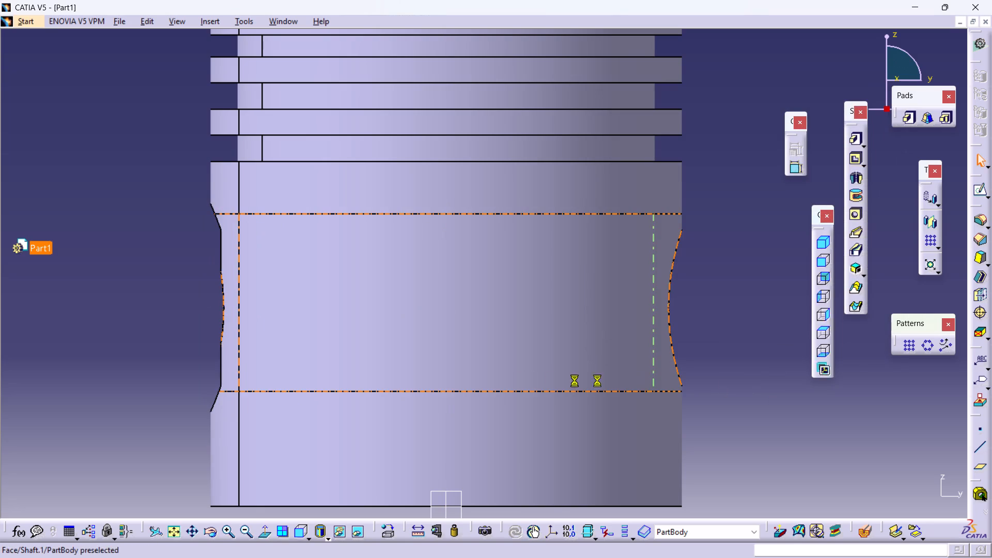
Examine the shape of the pocket cut around the pin hole from several angles.
{"action": "middle_click_drag", "start_coordinate": [440, 342], "coordinate": [588, 388]}
{"action": "right_click_drag", "start_coordinate": [440, 342], "coordinate": [587, 387]}
{"action": "middle_click_drag", "start_coordinate": [509, 348], "coordinate": [457, 200]}
{"action": "middle_click_drag", "start_coordinate": [471, 261], "coordinate": [515, 270]}
{"action": "right_click_drag", "start_coordinate": [473, 261], "coordinate": [515, 270]}
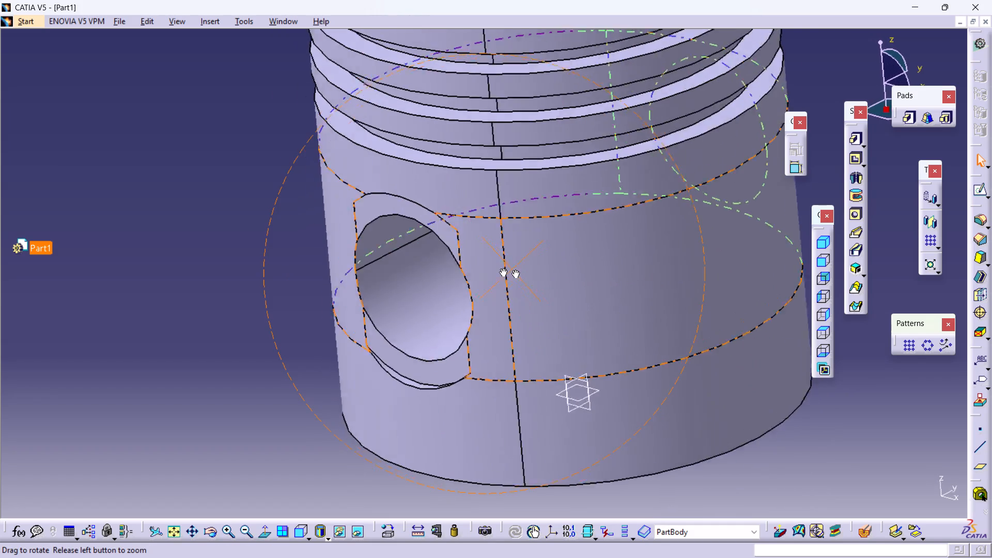
{"action": "middle_click_drag", "start_coordinate": [515, 270], "coordinate": [627, 289]}
{"action": "right_click_drag", "start_coordinate": [515, 270], "coordinate": [626, 288]}
{"action": "middle_click_drag", "start_coordinate": [663, 410], "coordinate": [510, 413]}
{"action": "right_click_drag", "start_coordinate": [660, 410], "coordinate": [510, 413]}
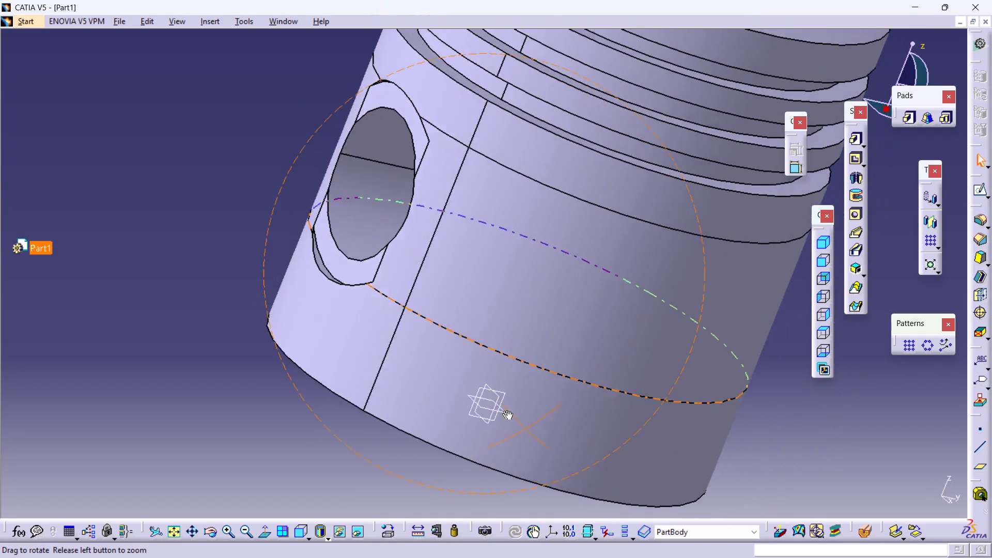
{"action": "middle_click_drag", "start_coordinate": [510, 413], "coordinate": [539, 429]}
{"action": "right_click_drag", "start_coordinate": [510, 413], "coordinate": [544, 430]}
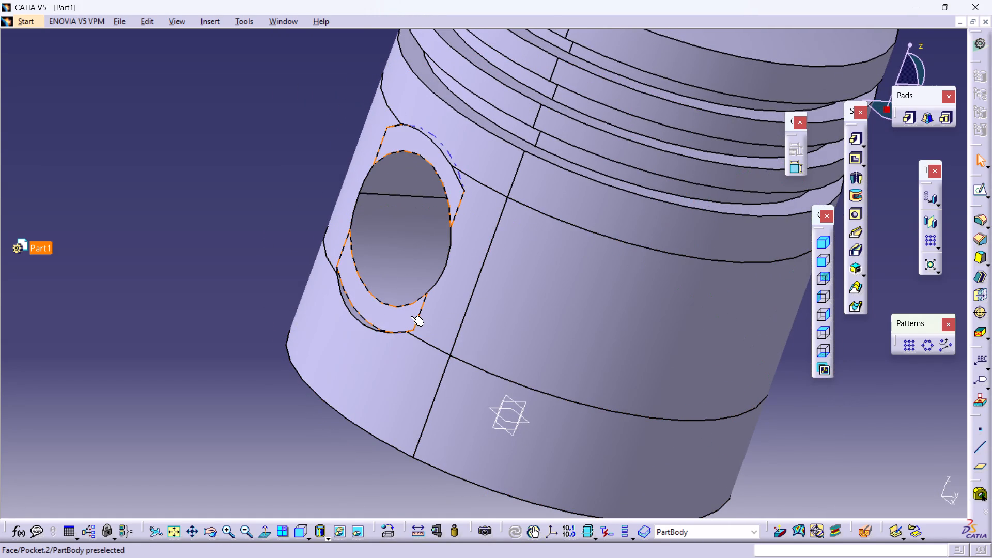
Reopen the pocket around the pin hole and change its first limit to up to surface, using the skirt's outer face.
{"action": "double_click", "coordinate": [411, 316]}
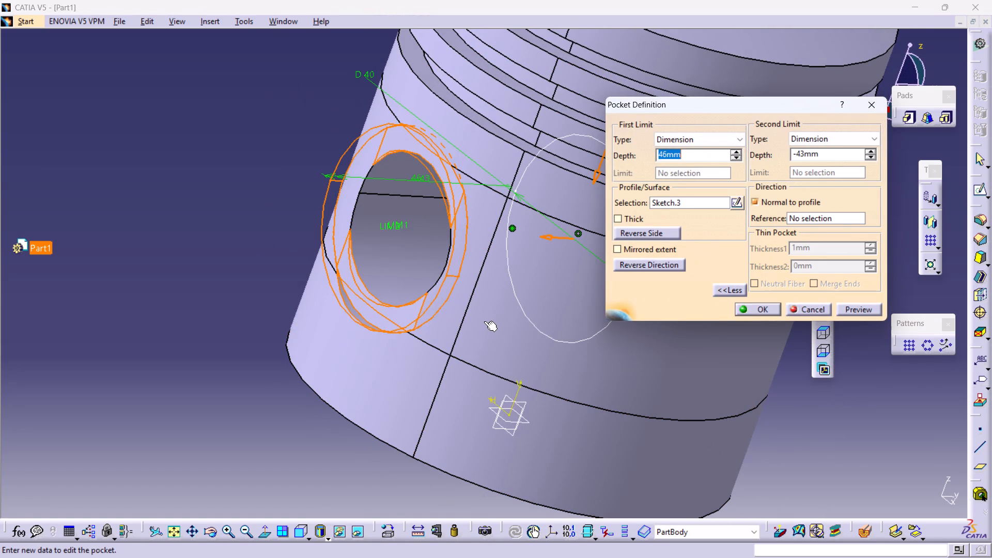
{"action": "middle_click_drag", "start_coordinate": [485, 372], "coordinate": [316, 250]}
{"action": "right_click_drag", "start_coordinate": [446, 346], "coordinate": [316, 250]}
{"action": "middle_click_drag", "start_coordinate": [261, 329], "coordinate": [371, 396]}
{"action": "right_click_drag", "start_coordinate": [266, 333], "coordinate": [371, 396]}
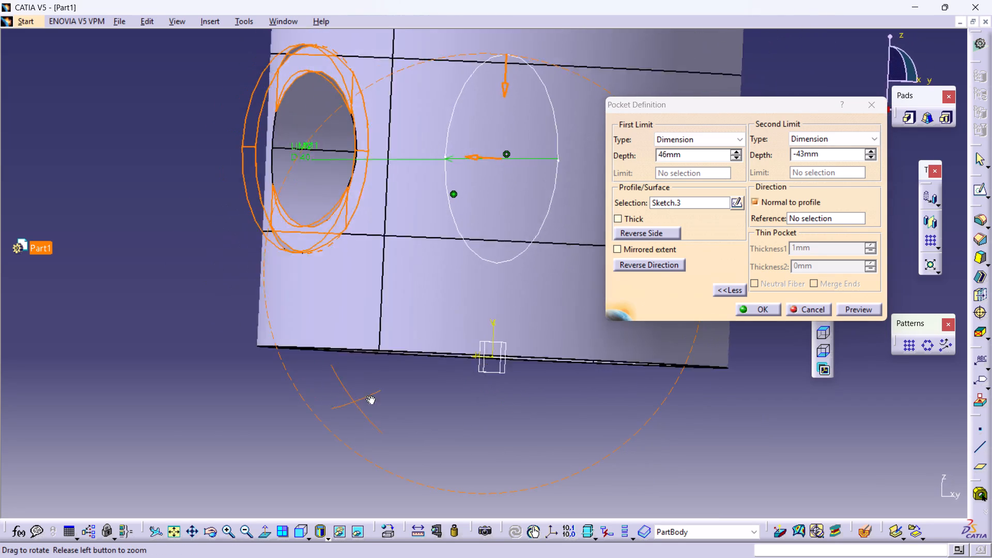
{"action": "right_click_drag", "start_coordinate": [371, 396], "coordinate": [390, 412]}
{"action": "middle_click_drag", "start_coordinate": [371, 396], "coordinate": [389, 411]}
{"action": "middle_click_drag", "start_coordinate": [476, 273], "coordinate": [419, 334]}
{"action": "right_click_drag", "start_coordinate": [476, 274], "coordinate": [419, 334]}
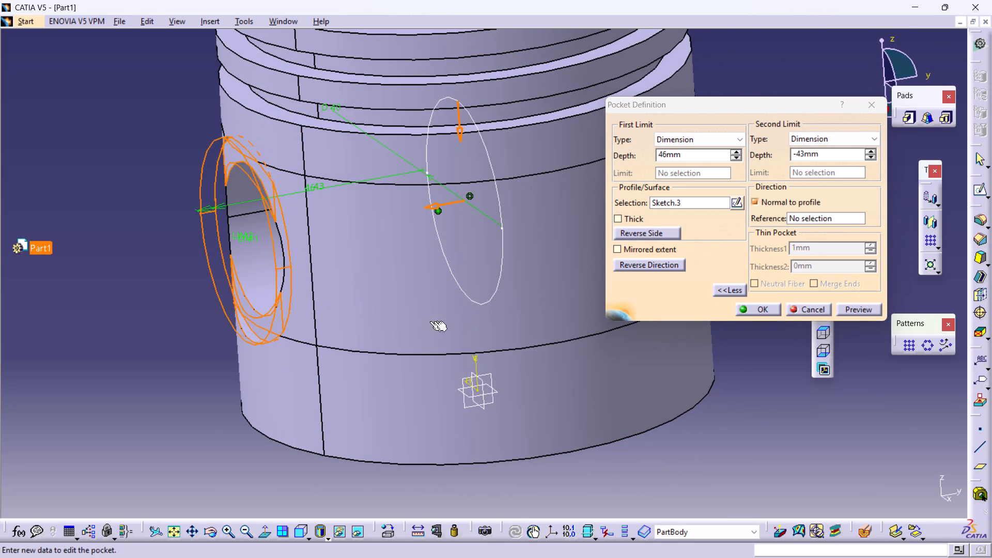
{"action": "scroll", "coordinate": [424, 299], "scroll_direction": "up", "scroll_amount": 1}
{"action": "middle_click_drag", "start_coordinate": [421, 272], "coordinate": [508, 285]}
{"action": "right_click_drag", "start_coordinate": [425, 254], "coordinate": [508, 285]}
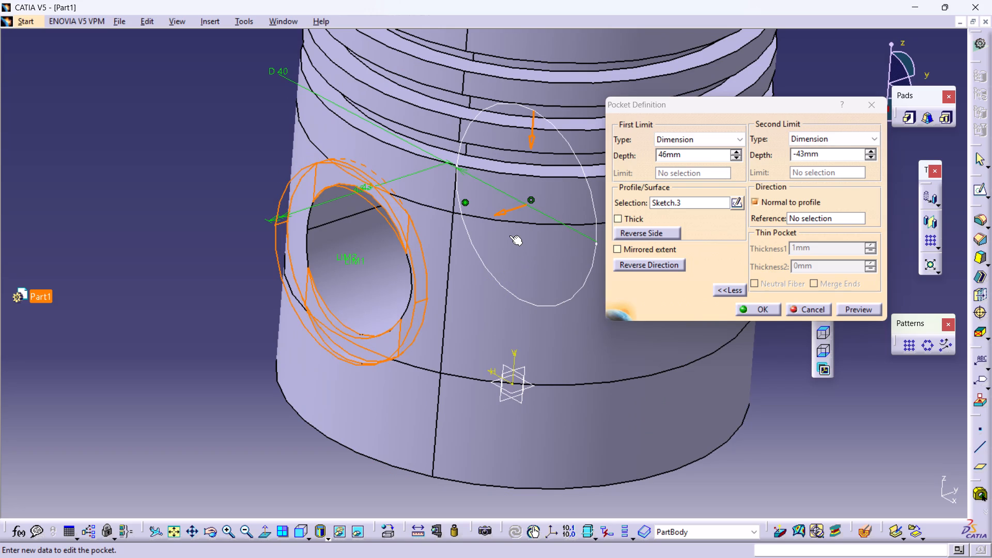
{"action": "left_click", "coordinate": [713, 142]}
{"action": "left_click", "coordinate": [710, 192]}
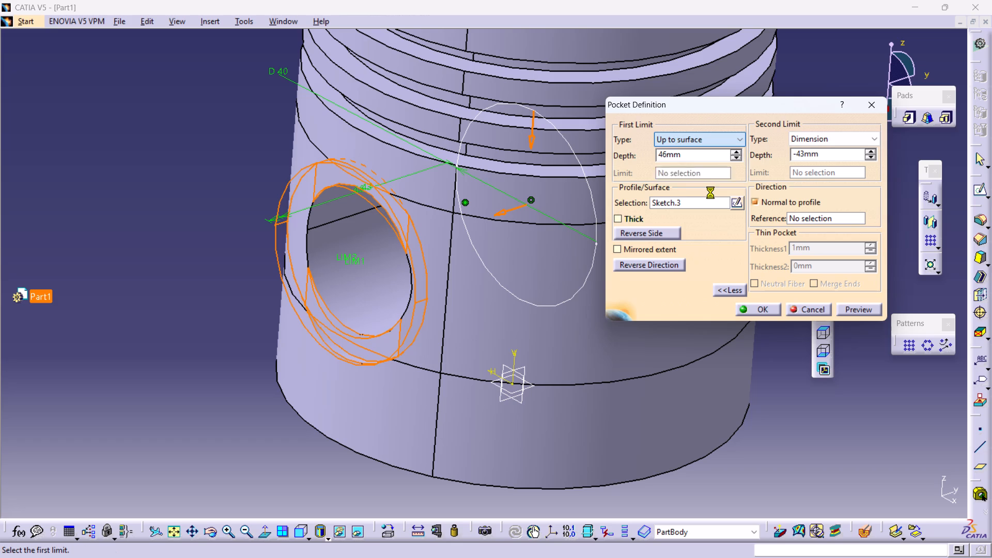
{"action": "left_click", "coordinate": [442, 310]}
{"action": "left_click", "coordinate": [599, 308]}
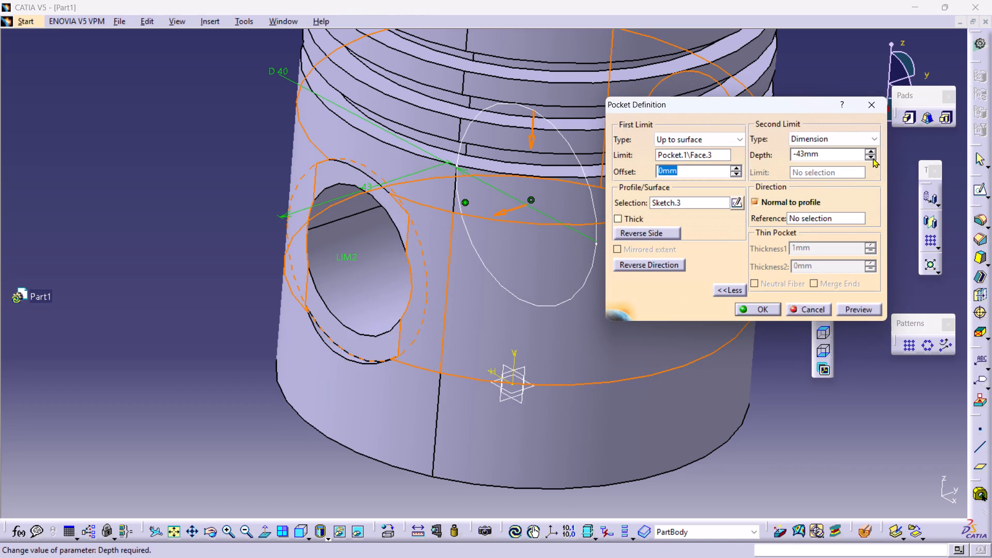
Try the pocket with the Thick option at 1 mm and 0 mm thicknesses and preview it.
{"action": "middle_click_drag", "start_coordinate": [639, 384], "coordinate": [459, 393]}
{"action": "right_click_drag", "start_coordinate": [638, 385], "coordinate": [459, 393]}
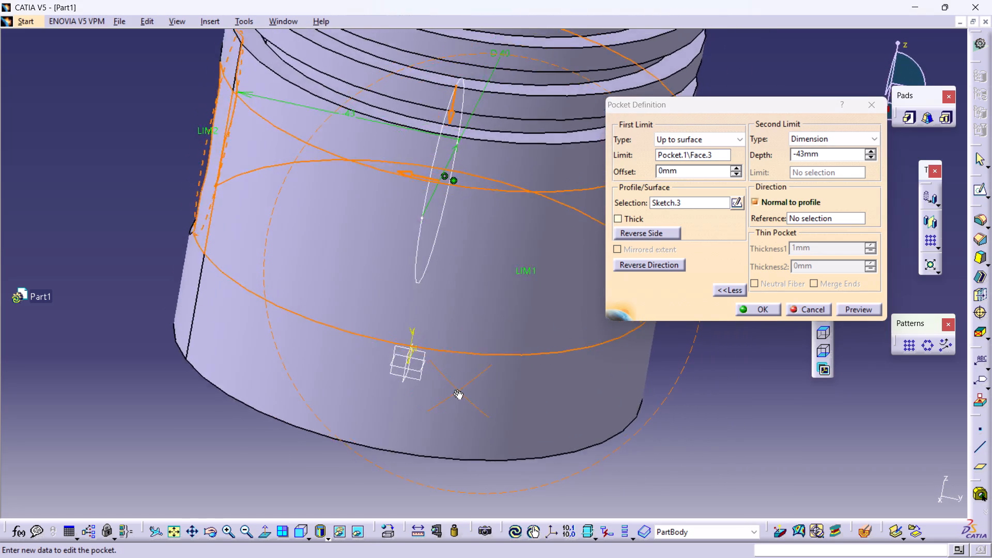
{"action": "right_click_drag", "start_coordinate": [459, 393], "coordinate": [557, 429]}
{"action": "middle_click_drag", "start_coordinate": [459, 393], "coordinate": [557, 428]}
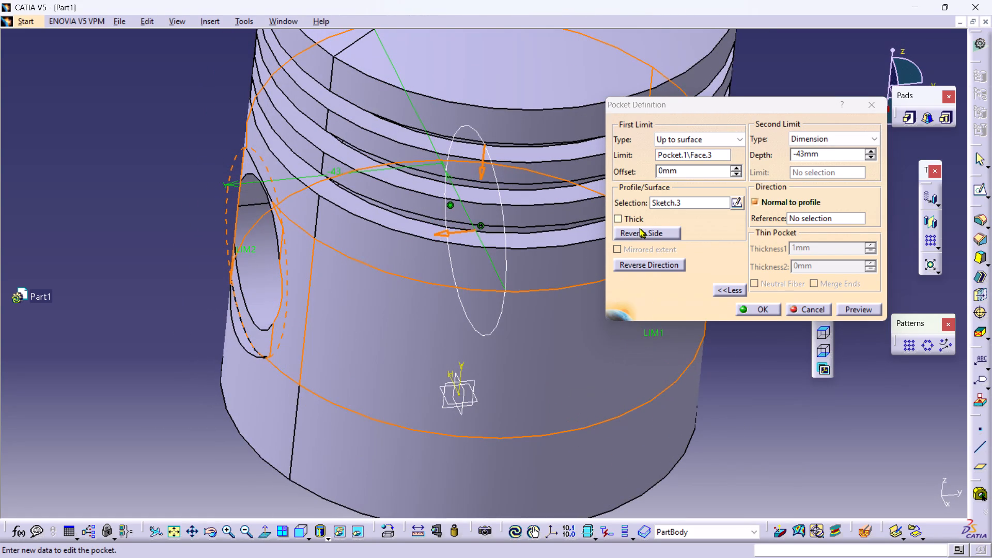
{"action": "left_click", "coordinate": [631, 221]}
{"action": "left_click", "coordinate": [580, 313]}
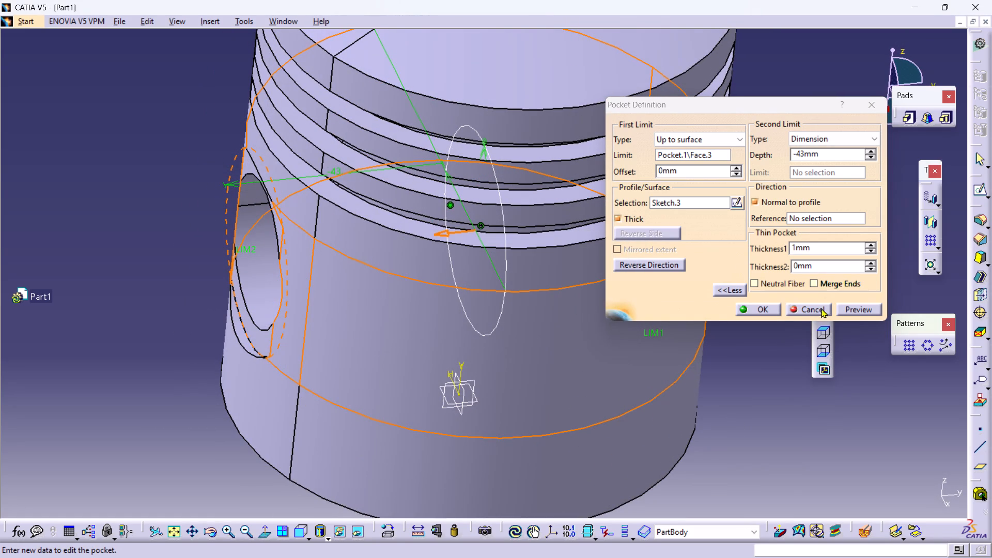
{"action": "left_click", "coordinate": [870, 305]}
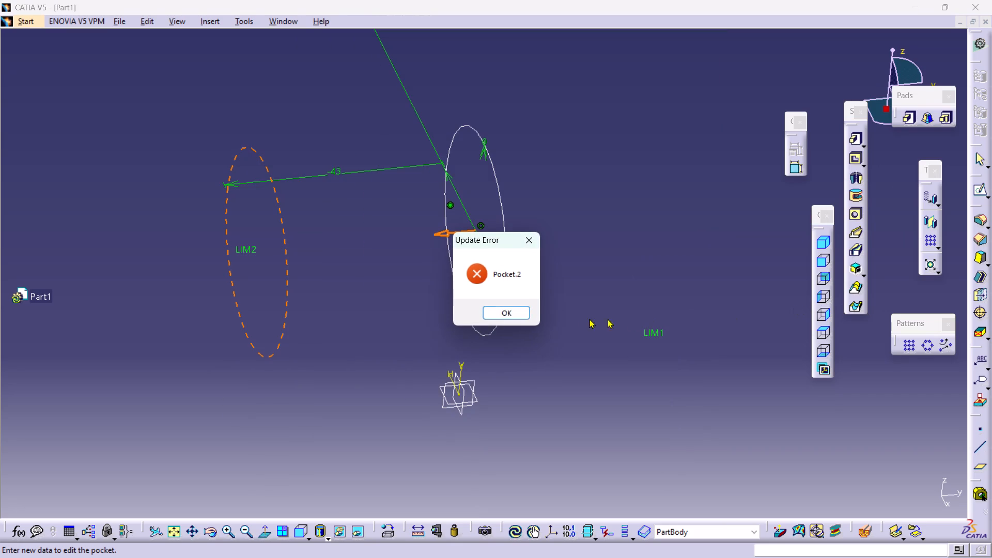
{"action": "left_click", "coordinate": [497, 316]}
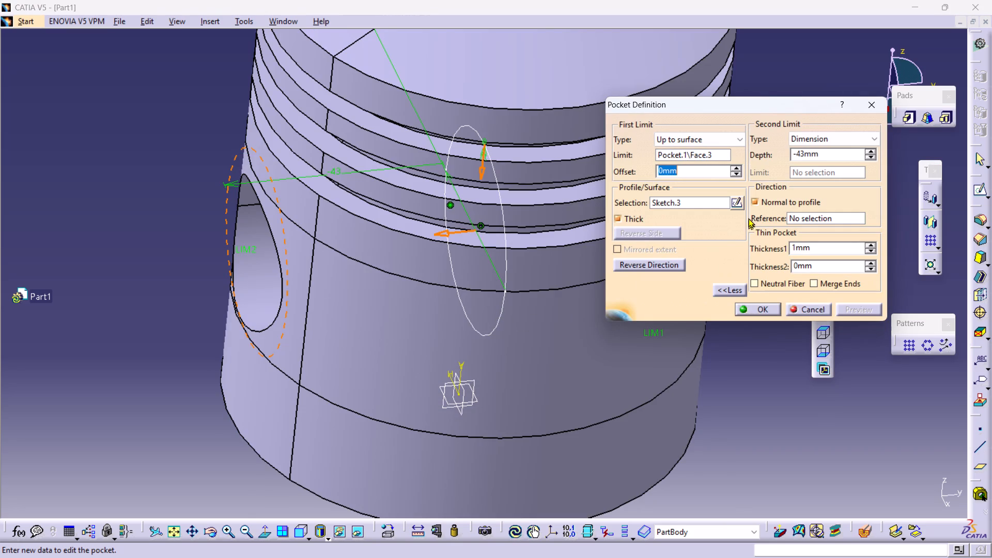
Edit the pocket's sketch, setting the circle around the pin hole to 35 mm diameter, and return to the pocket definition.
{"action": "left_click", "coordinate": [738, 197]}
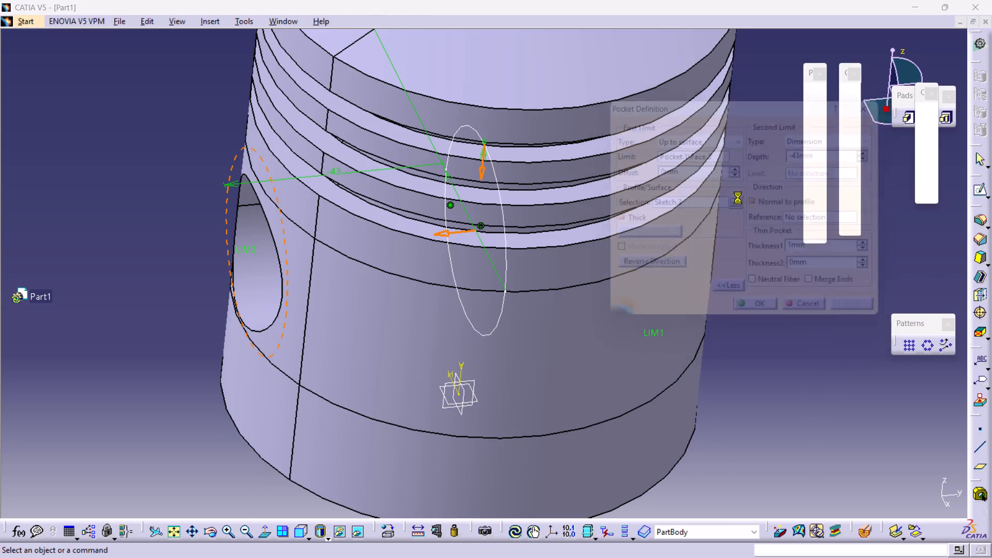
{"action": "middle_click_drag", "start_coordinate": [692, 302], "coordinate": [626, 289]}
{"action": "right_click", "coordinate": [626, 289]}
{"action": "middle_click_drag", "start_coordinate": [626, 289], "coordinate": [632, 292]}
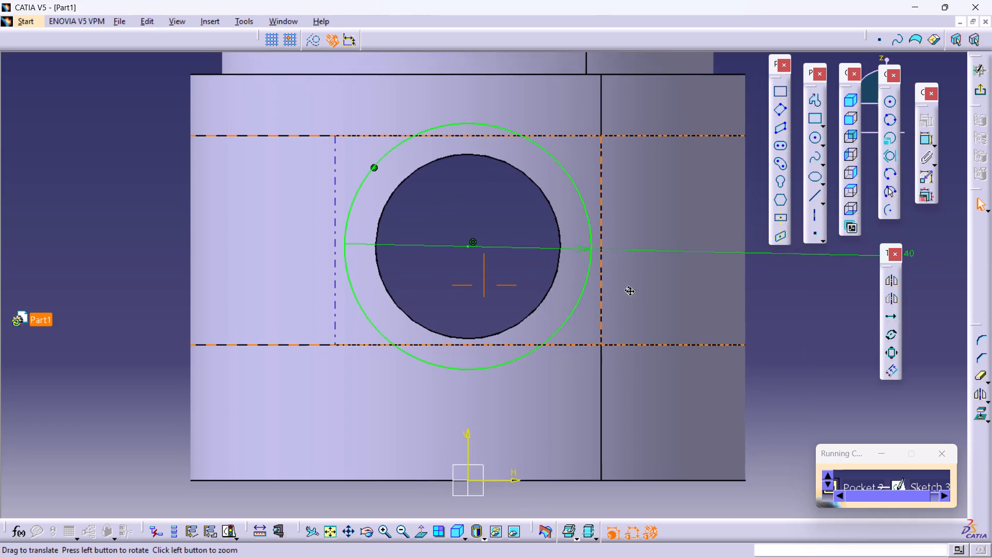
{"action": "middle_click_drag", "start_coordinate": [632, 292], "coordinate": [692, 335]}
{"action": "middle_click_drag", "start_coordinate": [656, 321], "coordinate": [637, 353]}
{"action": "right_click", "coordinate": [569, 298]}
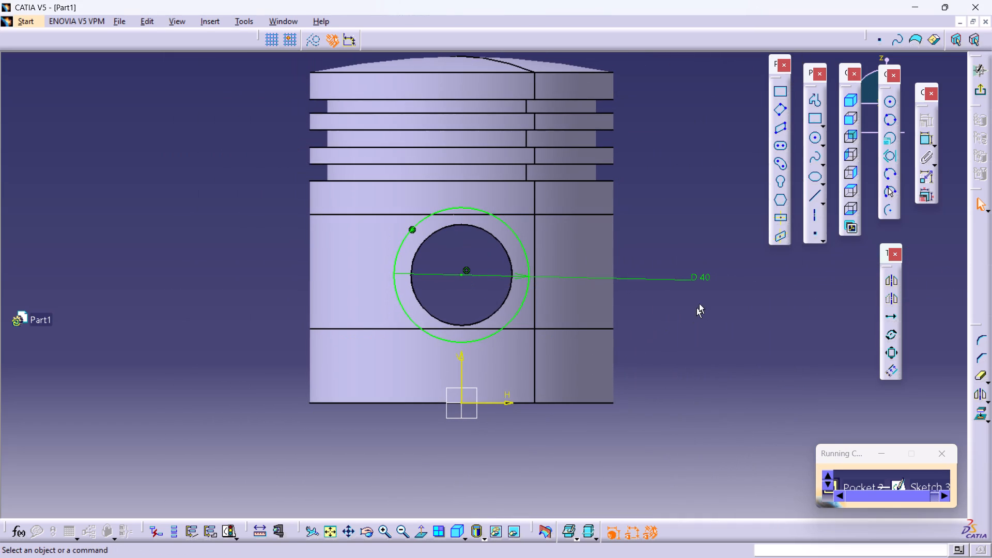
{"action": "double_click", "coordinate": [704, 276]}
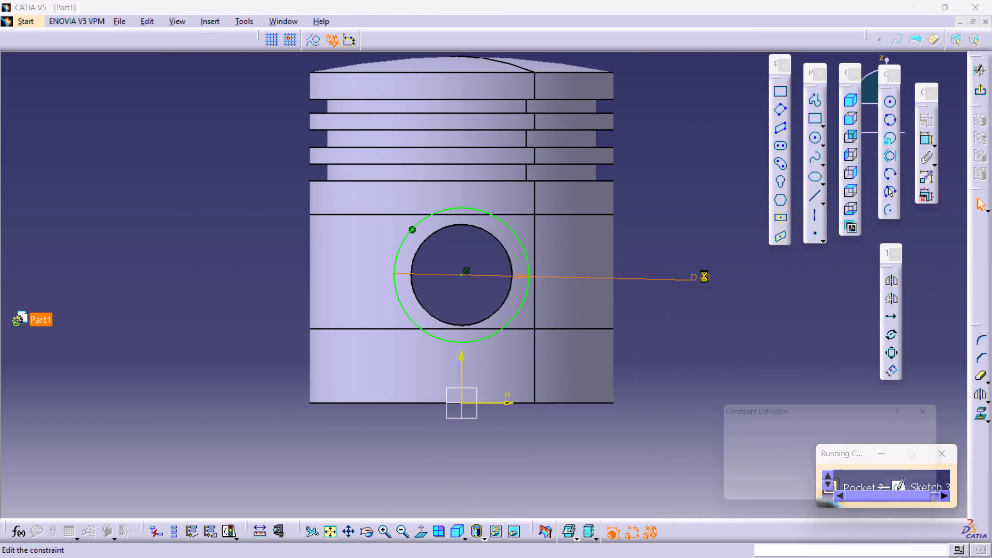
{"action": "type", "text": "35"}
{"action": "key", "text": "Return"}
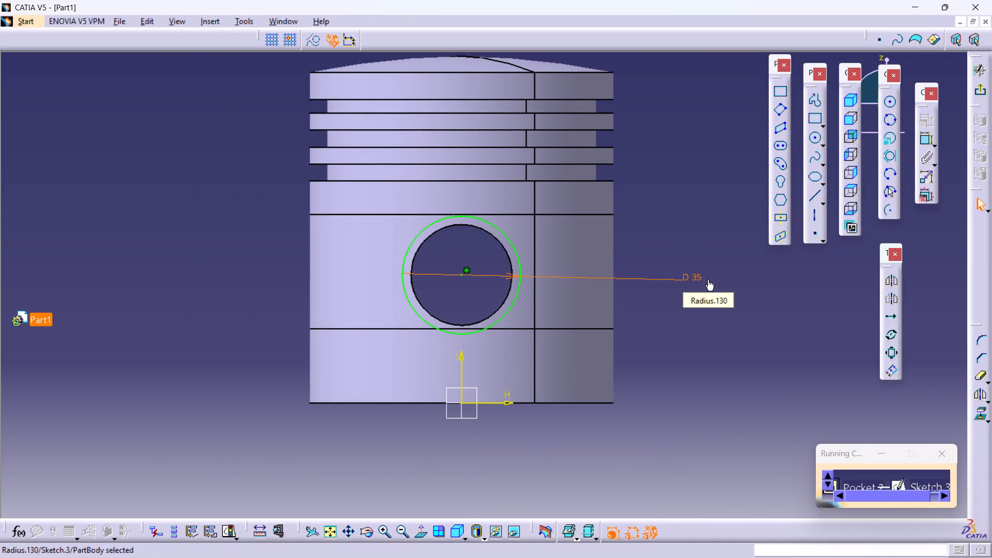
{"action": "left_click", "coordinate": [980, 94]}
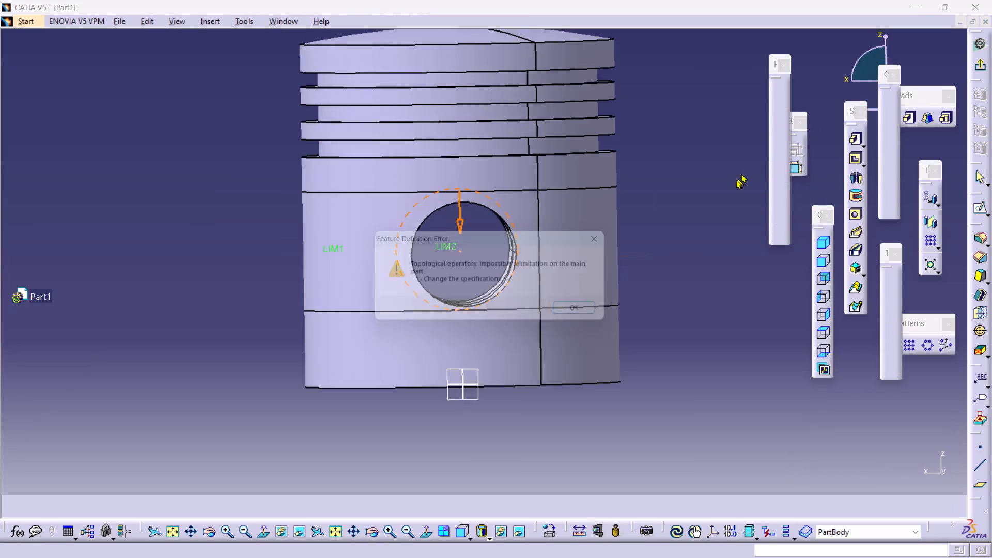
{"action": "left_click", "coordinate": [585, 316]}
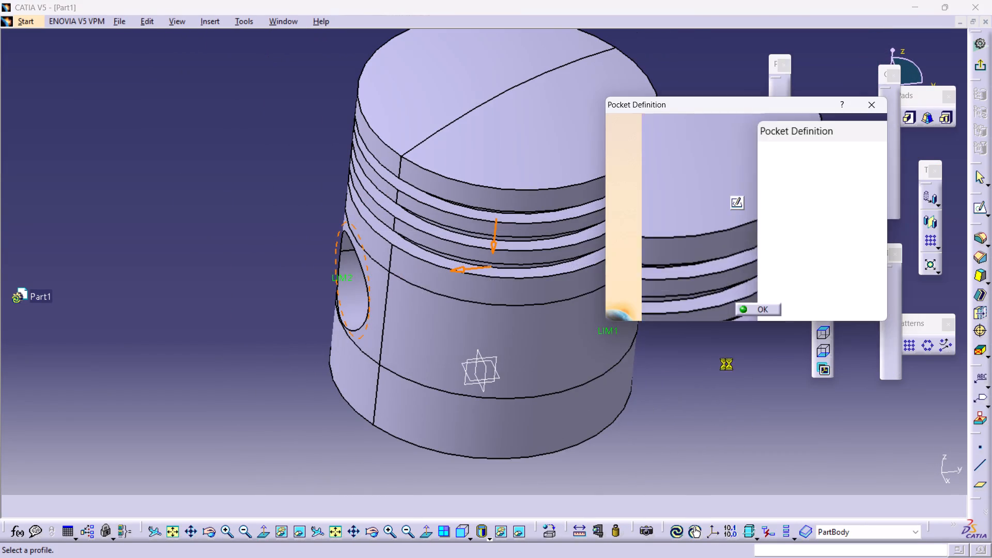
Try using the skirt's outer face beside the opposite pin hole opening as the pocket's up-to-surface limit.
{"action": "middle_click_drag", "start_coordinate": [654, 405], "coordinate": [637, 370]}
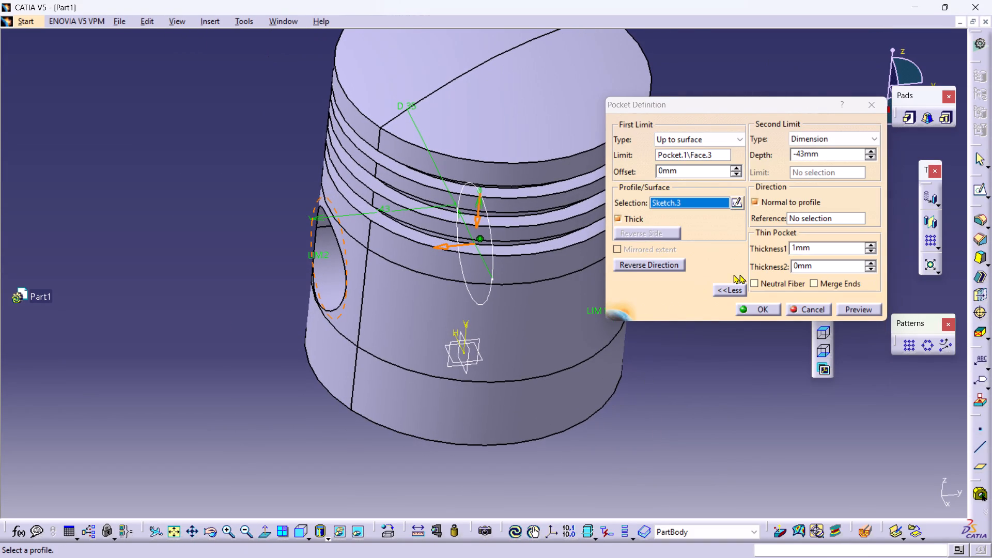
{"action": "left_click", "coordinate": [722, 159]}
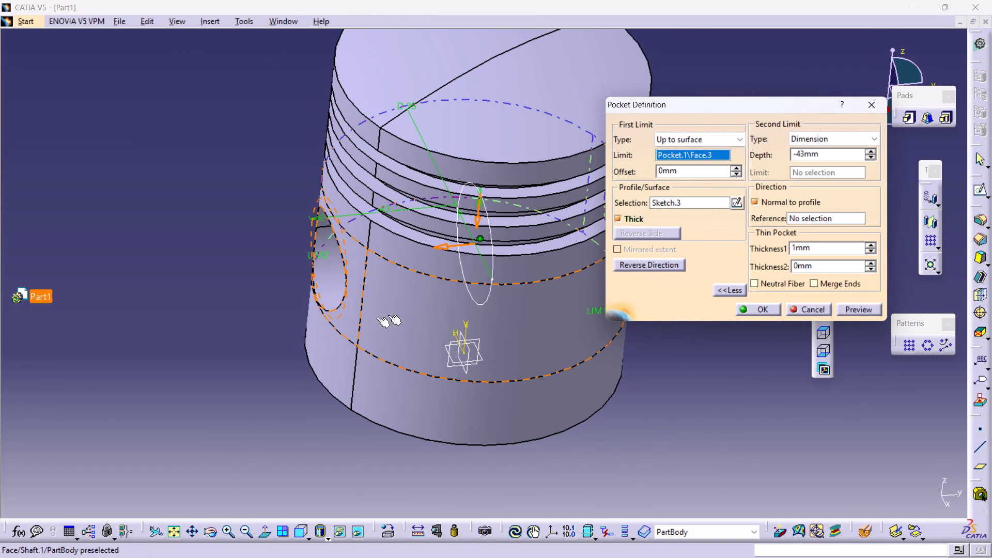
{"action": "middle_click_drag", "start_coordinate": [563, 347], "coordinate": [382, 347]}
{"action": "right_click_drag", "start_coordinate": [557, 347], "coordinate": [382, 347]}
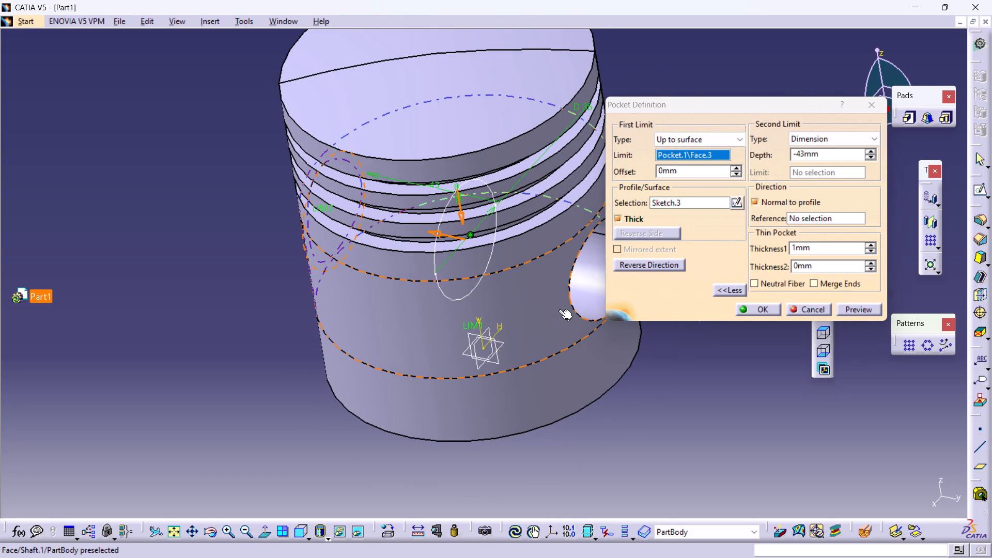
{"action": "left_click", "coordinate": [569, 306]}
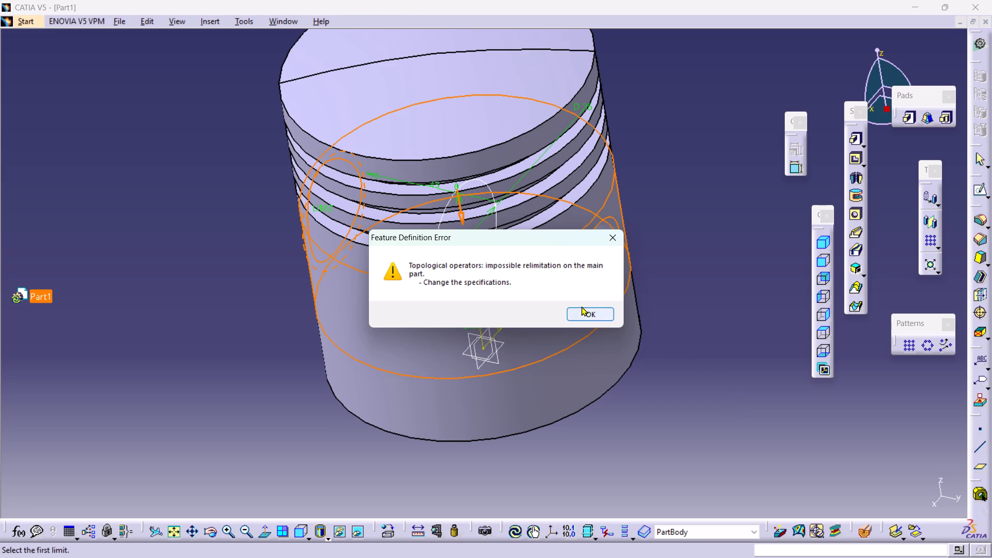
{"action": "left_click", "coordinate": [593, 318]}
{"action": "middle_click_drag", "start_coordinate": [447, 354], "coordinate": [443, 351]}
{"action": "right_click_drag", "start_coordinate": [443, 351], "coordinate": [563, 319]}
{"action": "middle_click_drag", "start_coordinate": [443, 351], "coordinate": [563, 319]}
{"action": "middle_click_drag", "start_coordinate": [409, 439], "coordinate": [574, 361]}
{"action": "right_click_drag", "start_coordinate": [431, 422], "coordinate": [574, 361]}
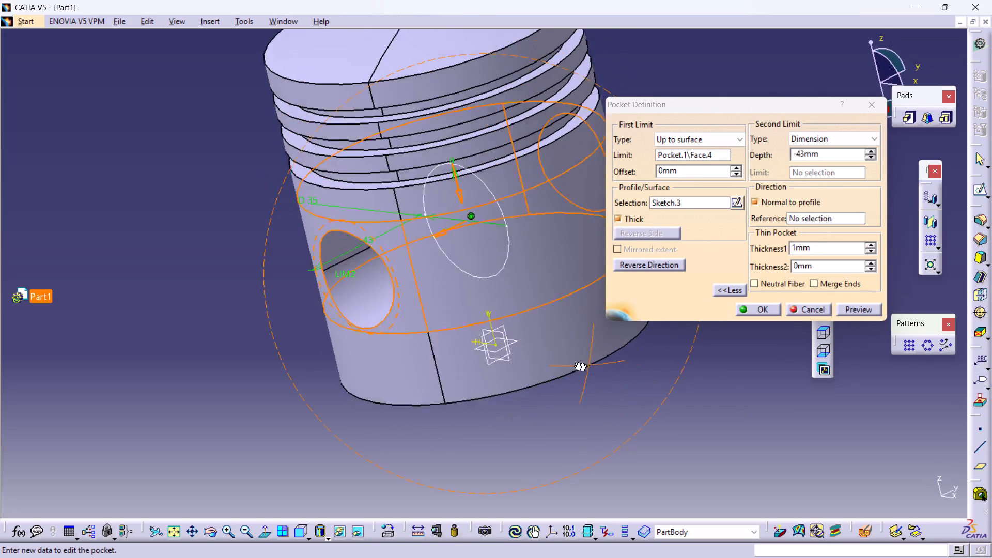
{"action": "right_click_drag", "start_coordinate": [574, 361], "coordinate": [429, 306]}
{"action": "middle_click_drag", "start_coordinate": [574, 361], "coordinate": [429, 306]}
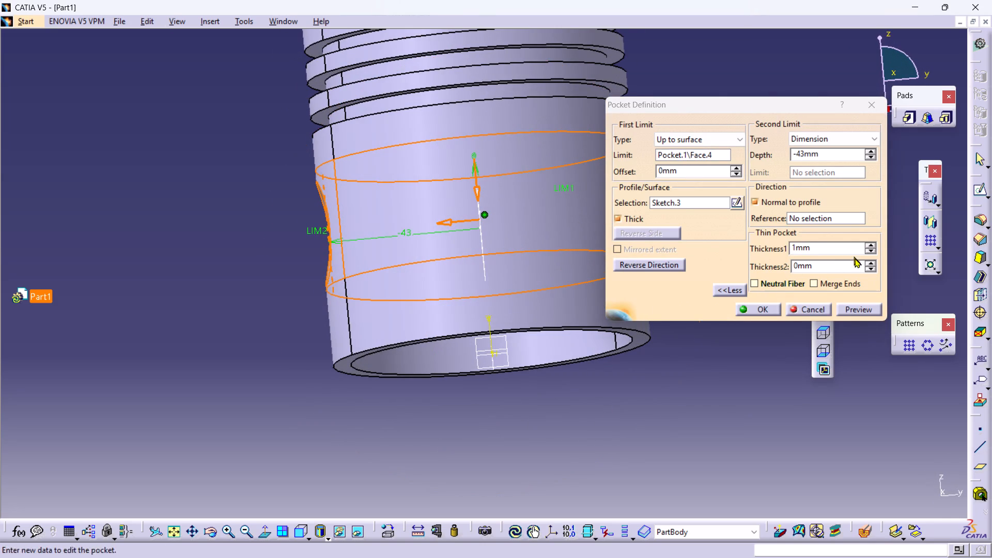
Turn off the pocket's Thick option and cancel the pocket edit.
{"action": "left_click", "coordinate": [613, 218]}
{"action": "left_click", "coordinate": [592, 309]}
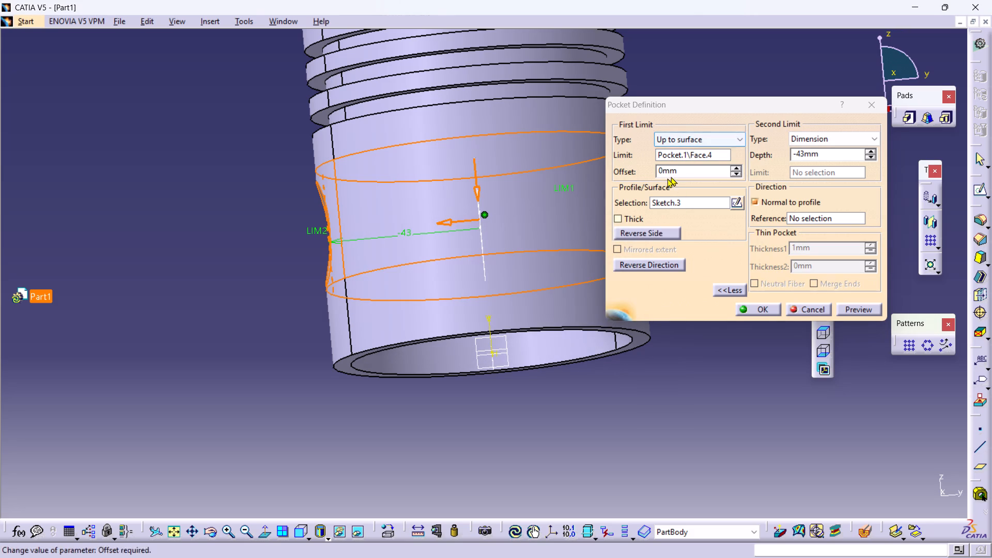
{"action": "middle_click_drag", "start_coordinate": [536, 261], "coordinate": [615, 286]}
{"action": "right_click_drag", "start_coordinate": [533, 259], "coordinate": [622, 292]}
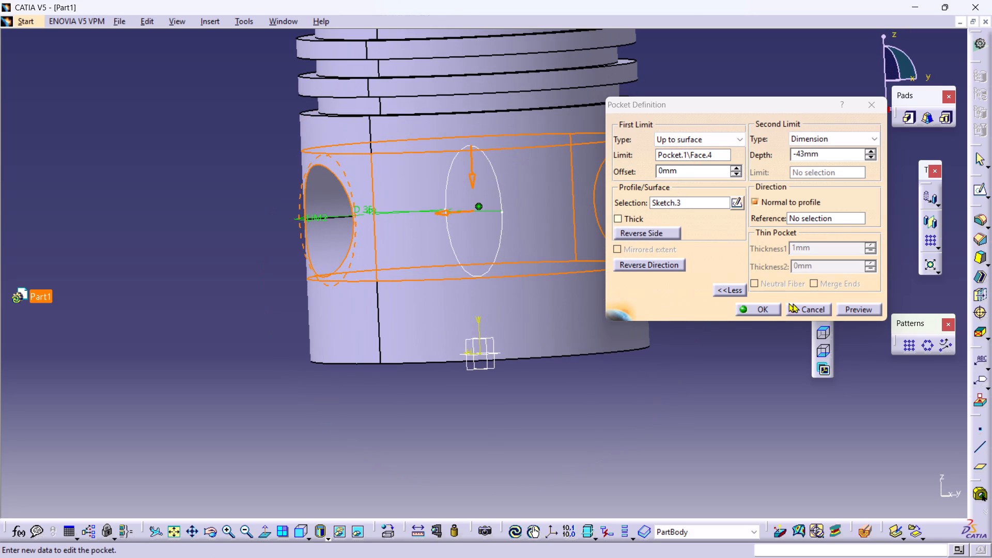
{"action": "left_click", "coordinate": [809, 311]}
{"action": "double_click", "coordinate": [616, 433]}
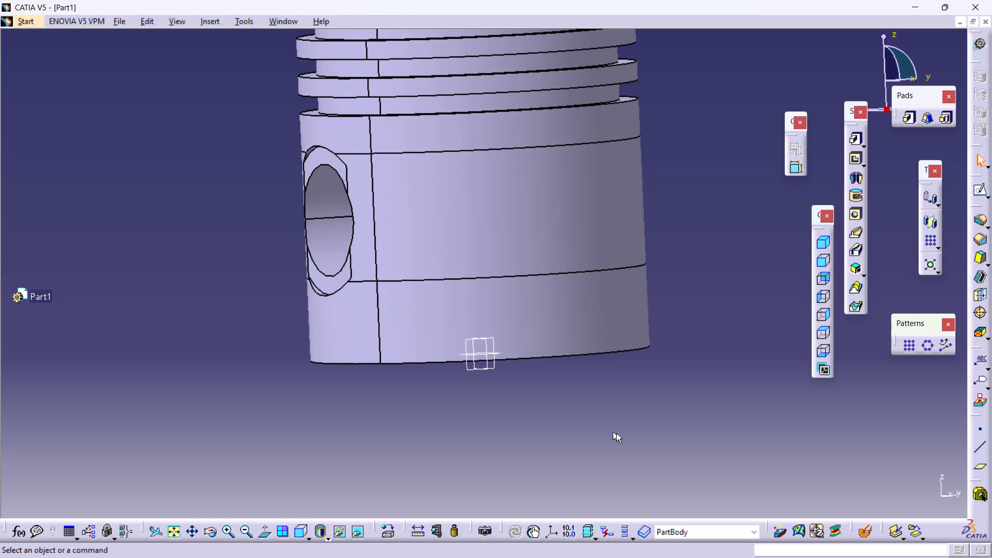
Delete Pocket.2 from the PartBody together with its aggregated sketch.
{"action": "double_click", "coordinate": [36, 298]}
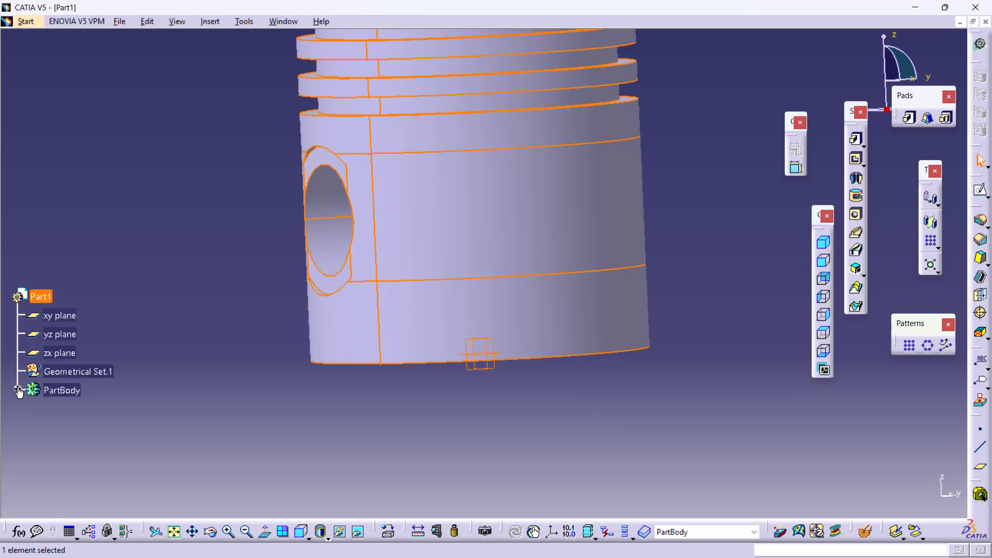
{"action": "left_click", "coordinate": [18, 387]}
{"action": "scroll", "coordinate": [55, 354], "scroll_direction": "down", "scroll_amount": 3}
{"action": "right_click", "coordinate": [66, 349]}
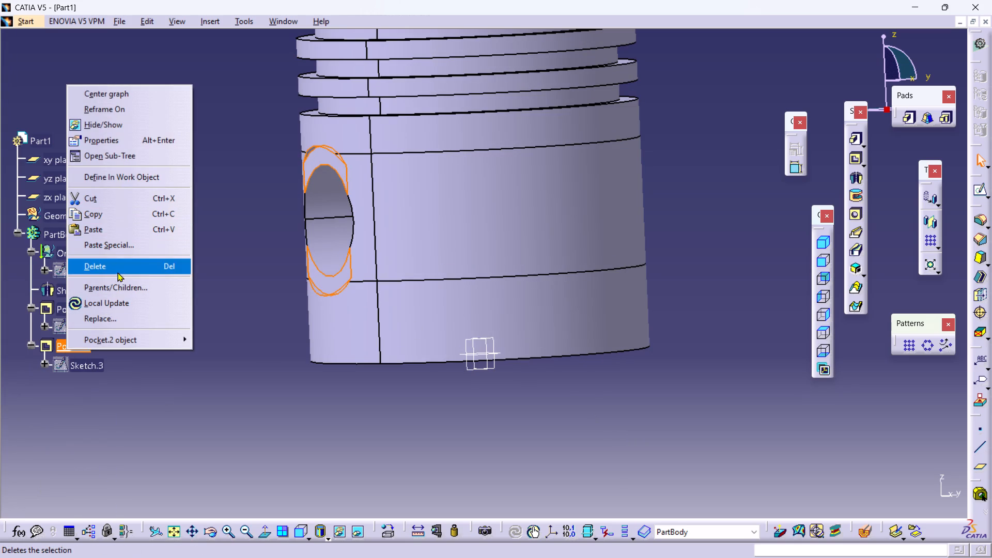
{"action": "left_click", "coordinate": [117, 272]}
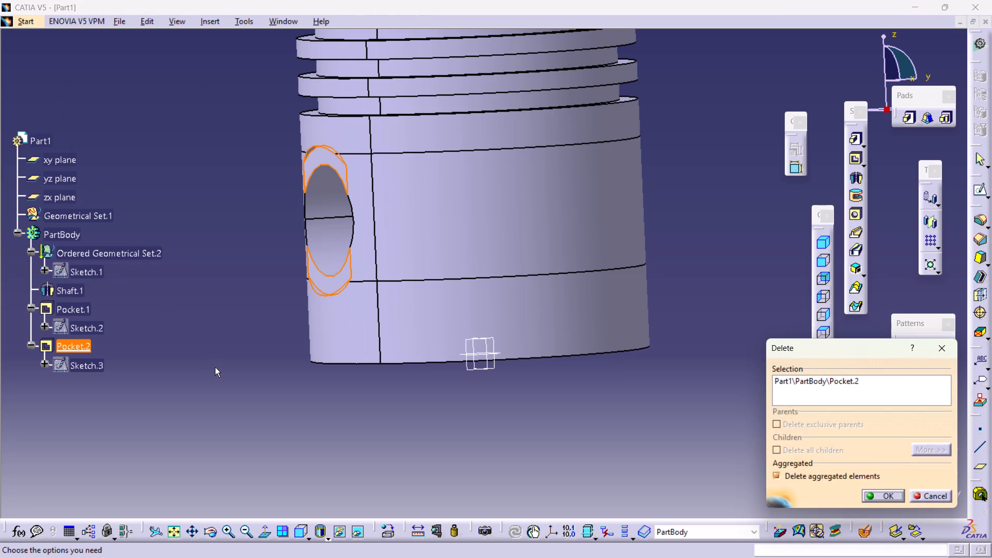
{"action": "left_click", "coordinate": [871, 499]}
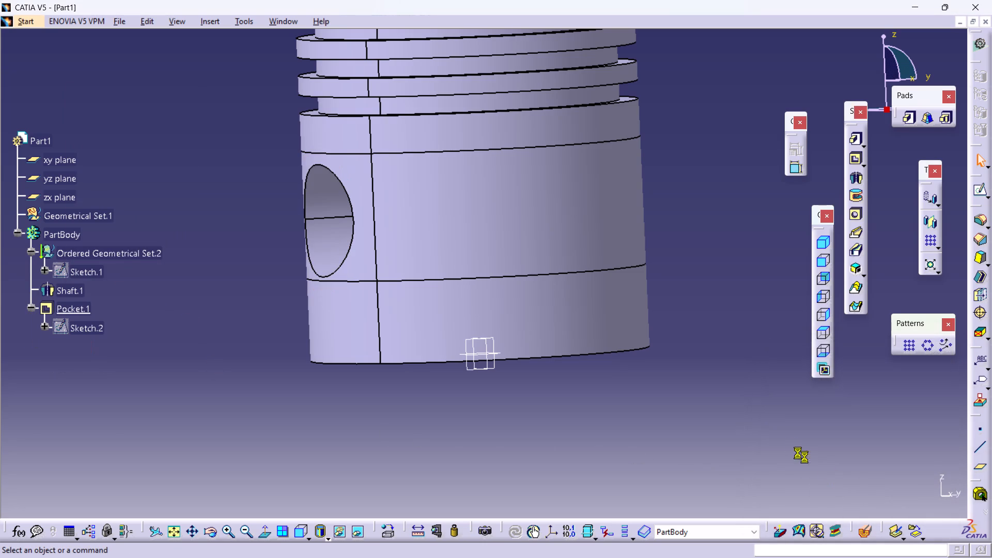
{"action": "left_click", "coordinate": [639, 392]}
Start a new sketch on the zx plane and draw a circle centred in the pin hole, smaller than the hole.
{"action": "middle_click_drag", "start_coordinate": [602, 283], "coordinate": [653, 312]}
{"action": "right_click_drag", "start_coordinate": [602, 284], "coordinate": [654, 313]}
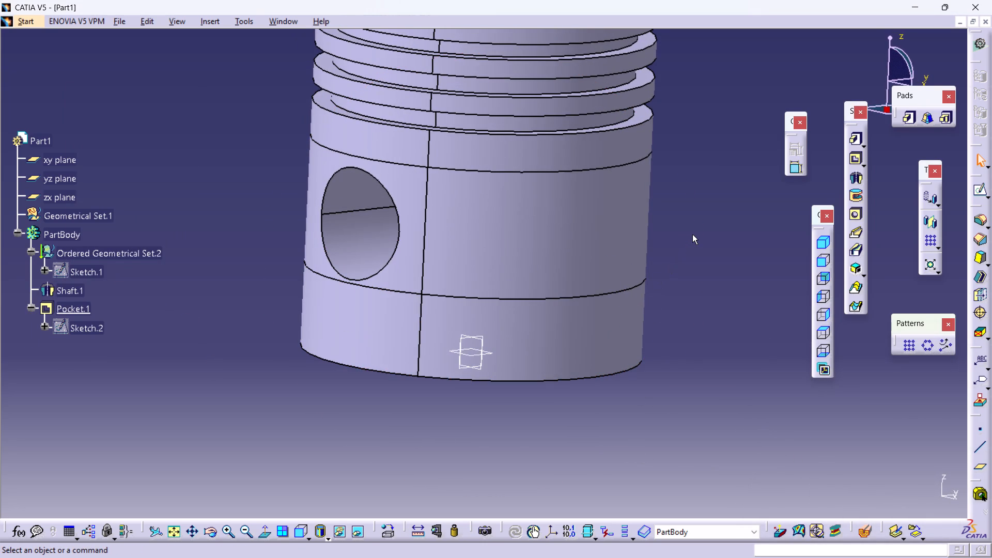
{"action": "double_click", "coordinate": [692, 244]}
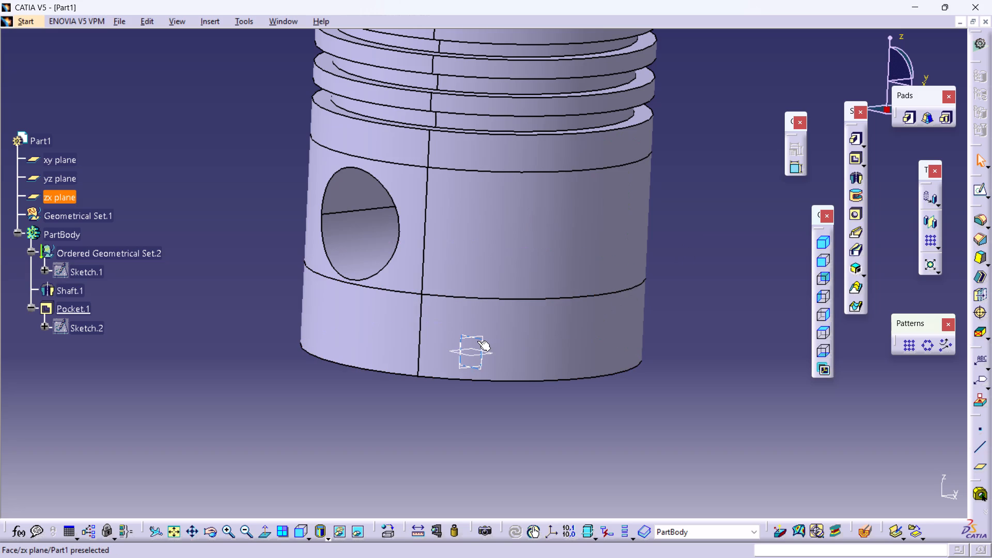
{"action": "left_click", "coordinate": [477, 341]}
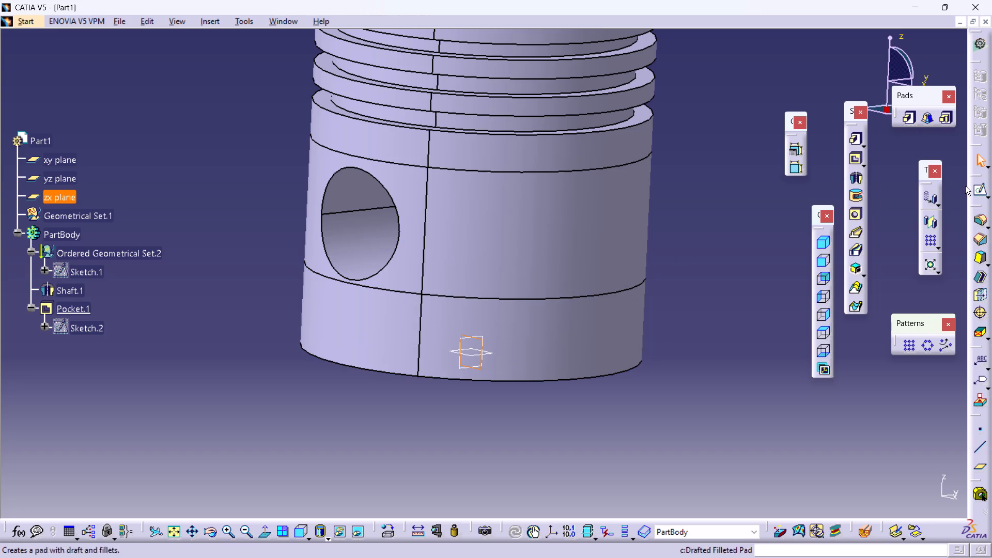
{"action": "left_click", "coordinate": [975, 191]}
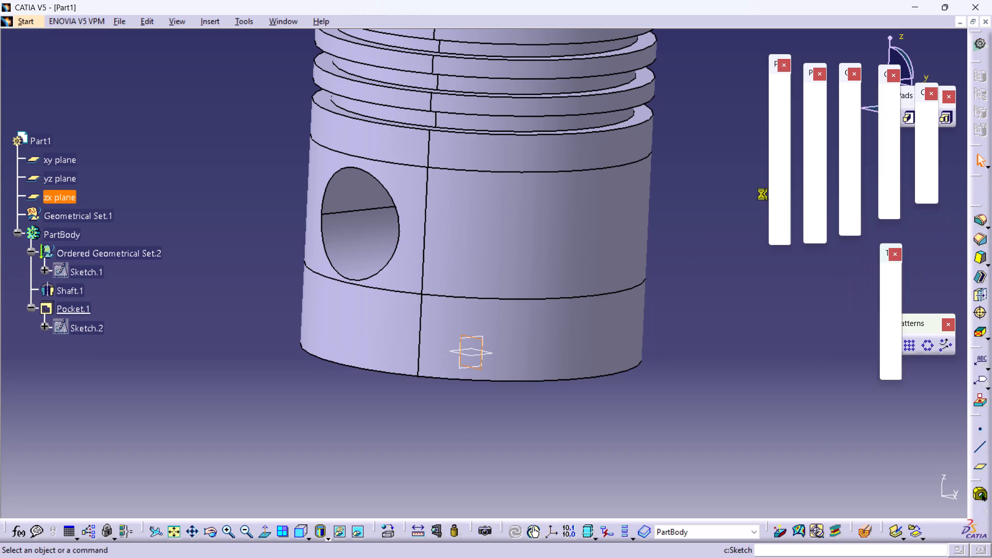
{"action": "left_click", "coordinate": [894, 99]}
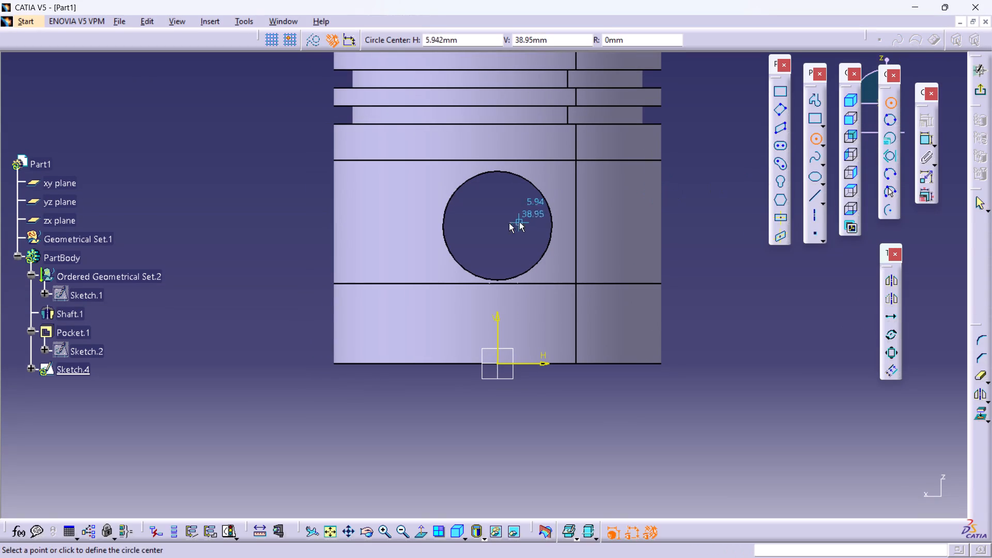
{"action": "left_click", "coordinate": [499, 225]}
{"action": "left_click", "coordinate": [526, 236]}
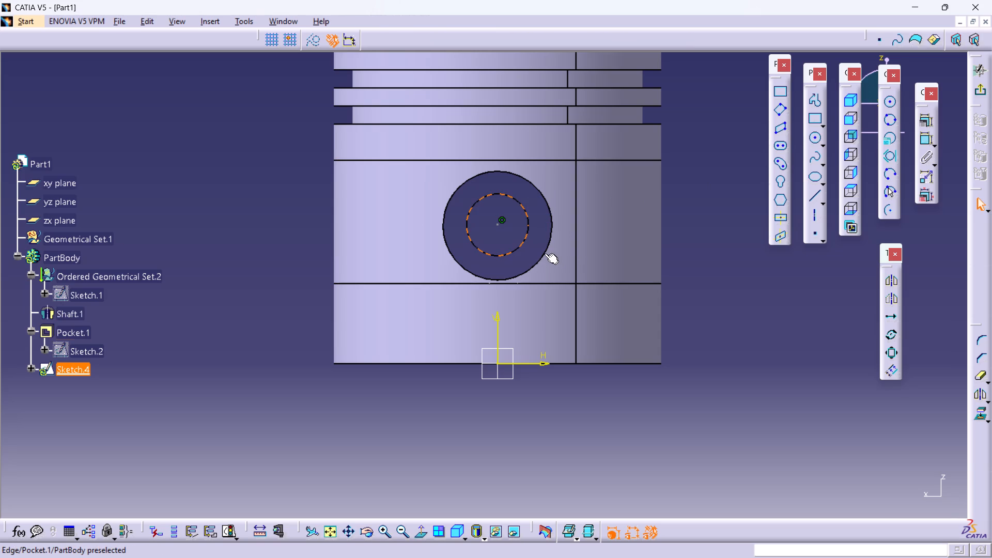
Constrain the new circle to be concentric with the pin hole edge.
{"action": "left_click", "coordinate": [542, 255], "text": "ctrl"}
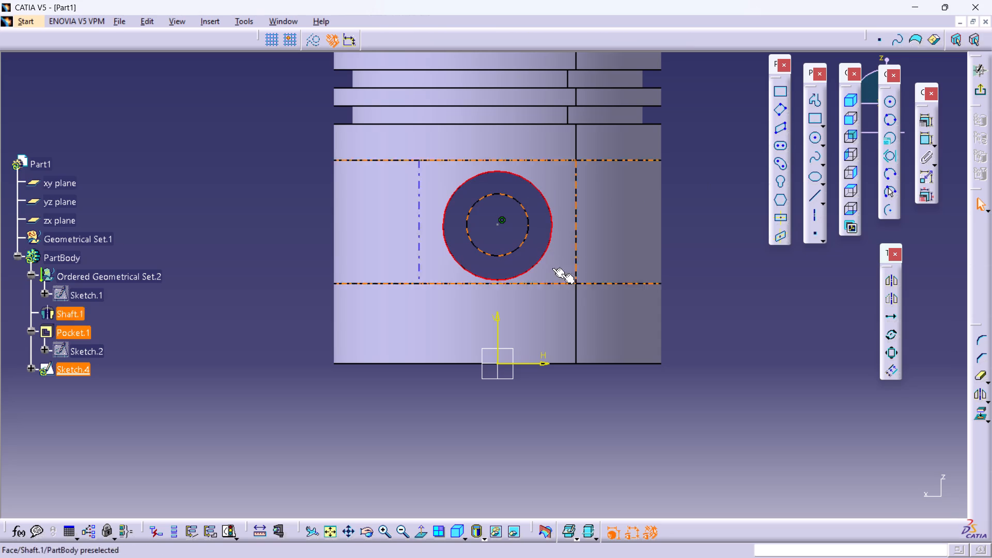
{"action": "left_click", "coordinate": [934, 121]}
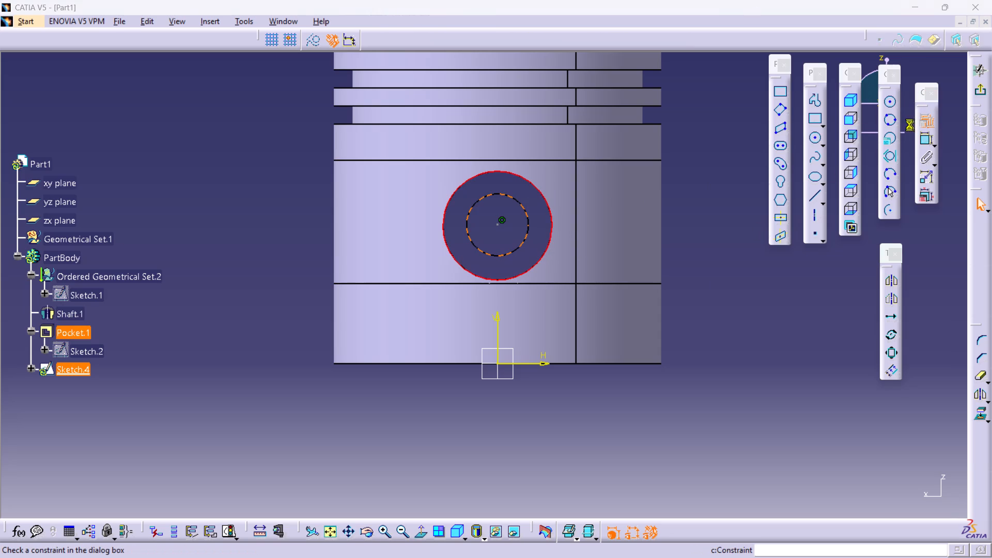
{"action": "left_click", "coordinate": [693, 104]}
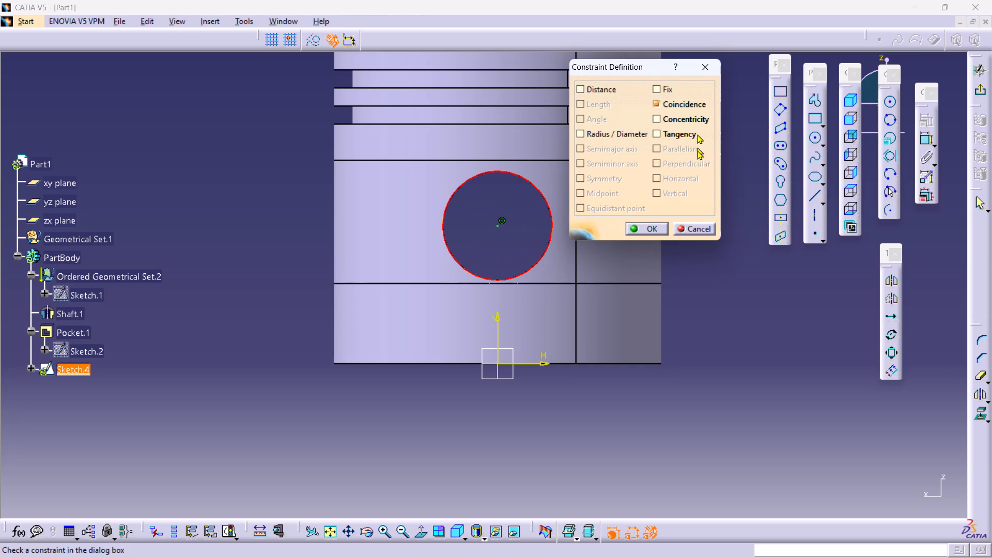
{"action": "left_click", "coordinate": [690, 107]}
{"action": "left_click", "coordinate": [696, 120]}
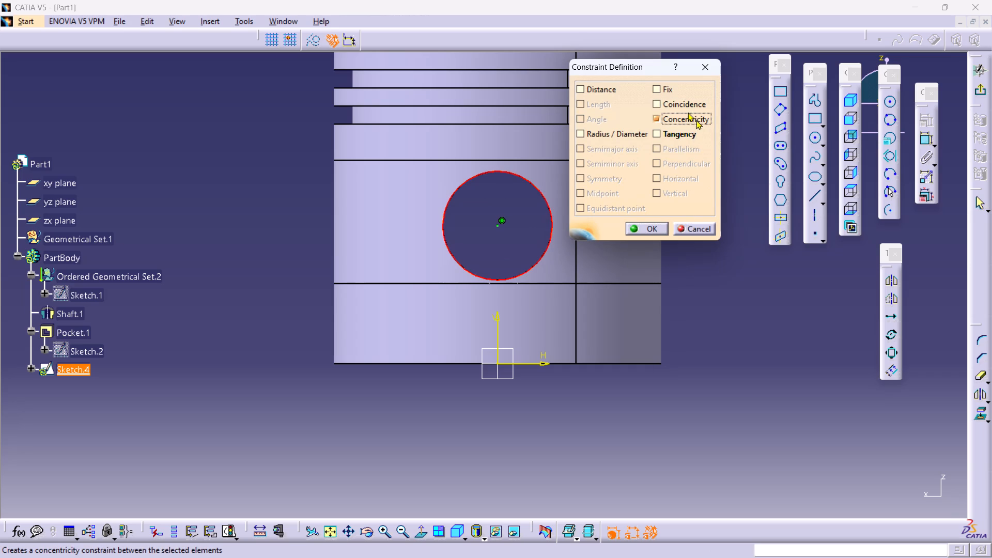
{"action": "left_click", "coordinate": [652, 228]}
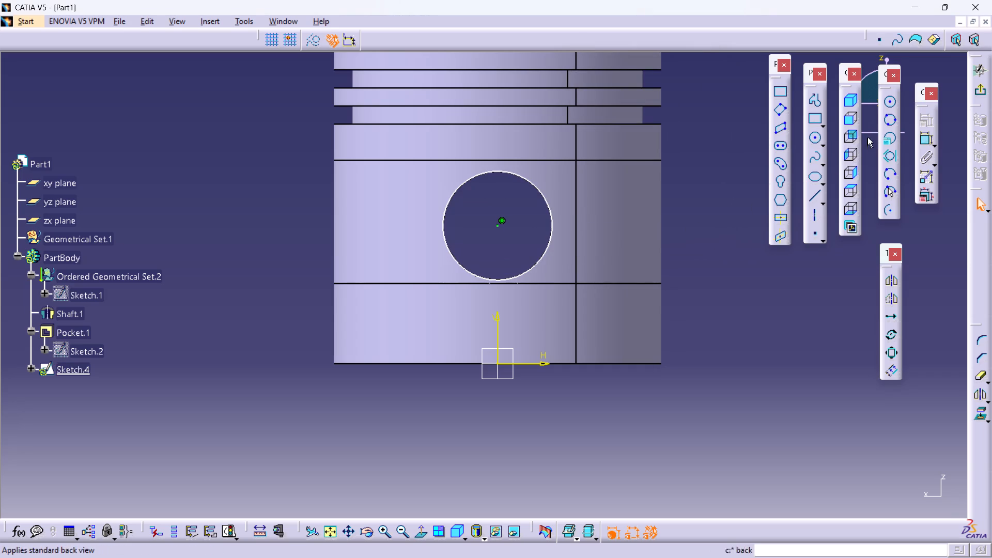
Dimension the sketched circle and set its diameter to 35 mm.
{"action": "left_click", "coordinate": [934, 141]}
{"action": "left_click", "coordinate": [919, 141]}
{"action": "left_click", "coordinate": [924, 141]}
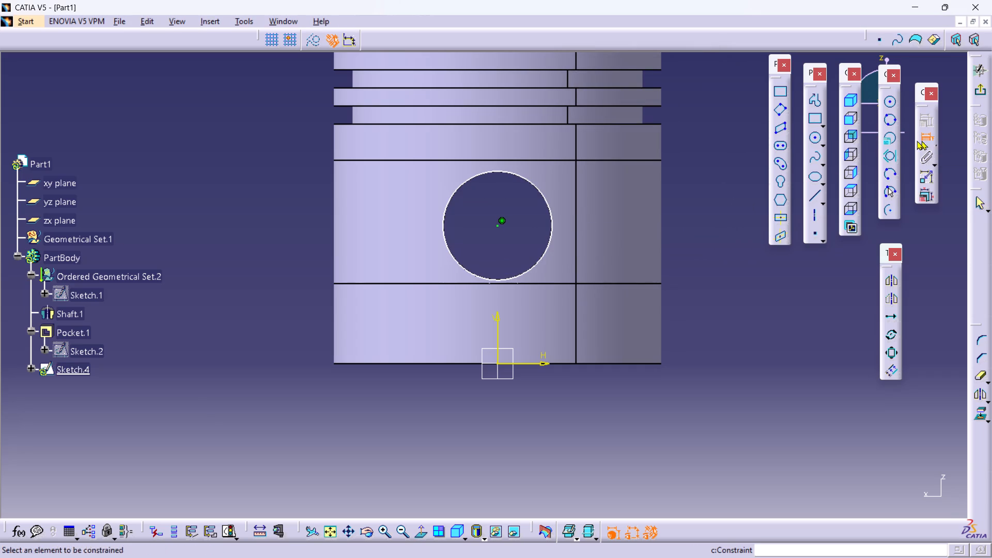
{"action": "left_click", "coordinate": [550, 223]}
{"action": "left_click", "coordinate": [684, 190]}
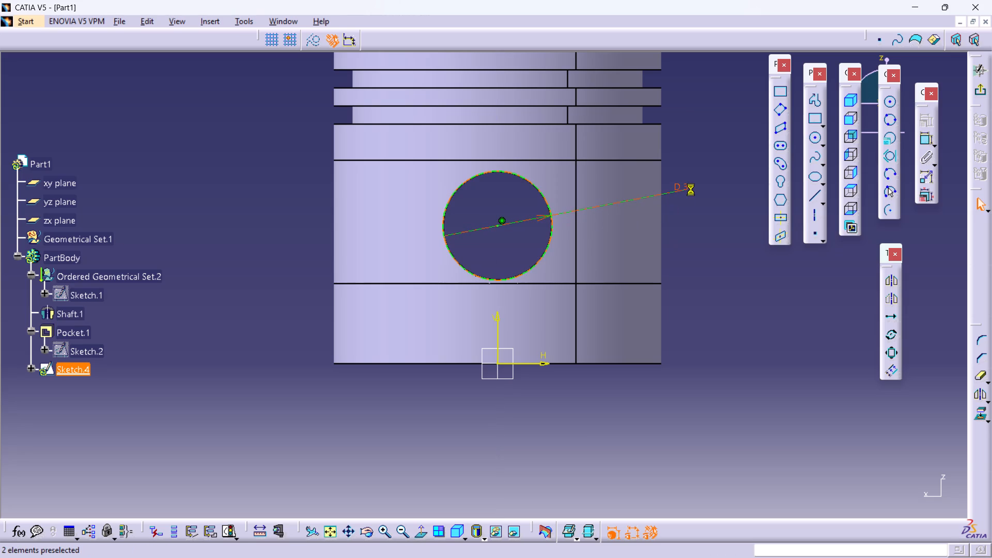
{"action": "double_click", "coordinate": [694, 189]}
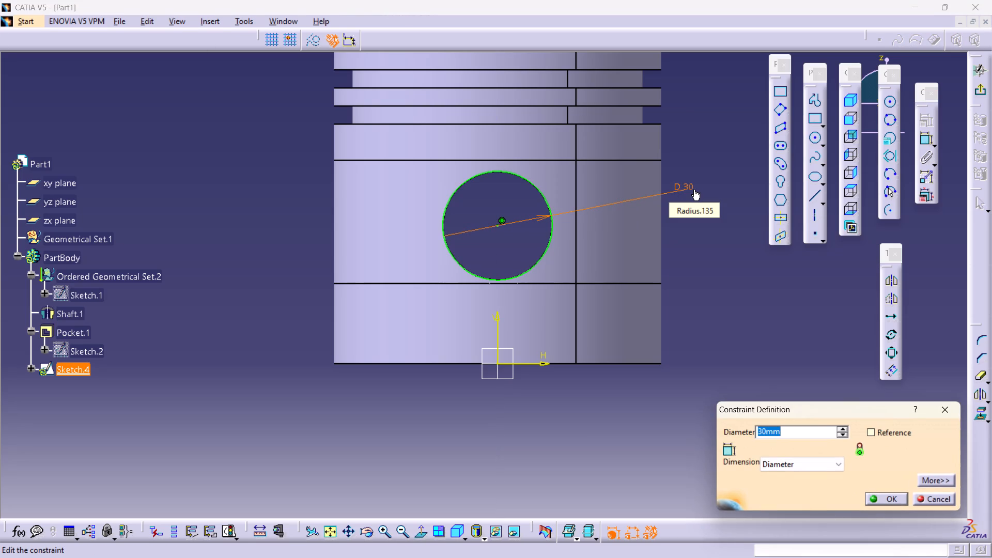
{"action": "type", "text": "35"}
{"action": "key", "text": "Return"}
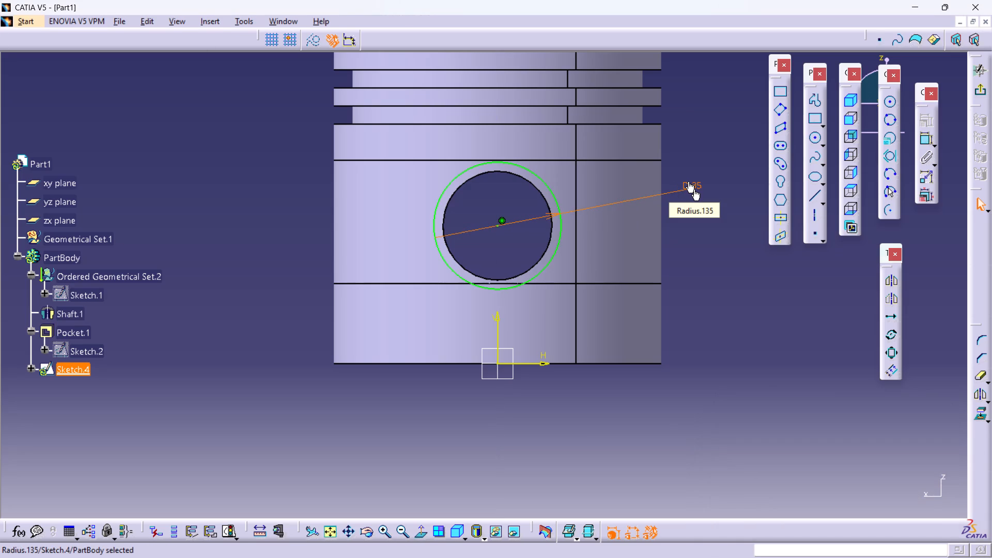
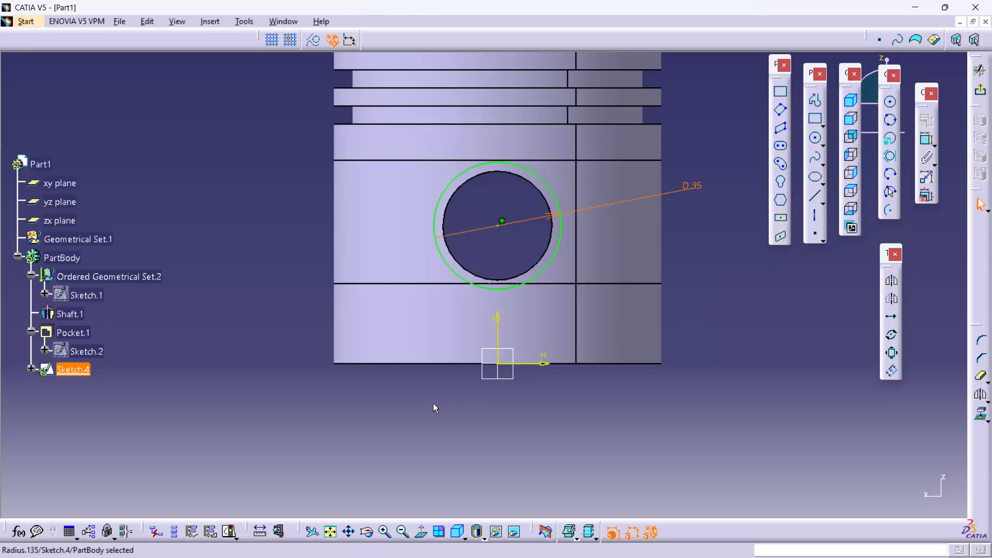
Exit the sketch and preview a pocket from the 35 mm circle with a 46 mm first-limit depth.
{"action": "left_click", "coordinate": [983, 87]}
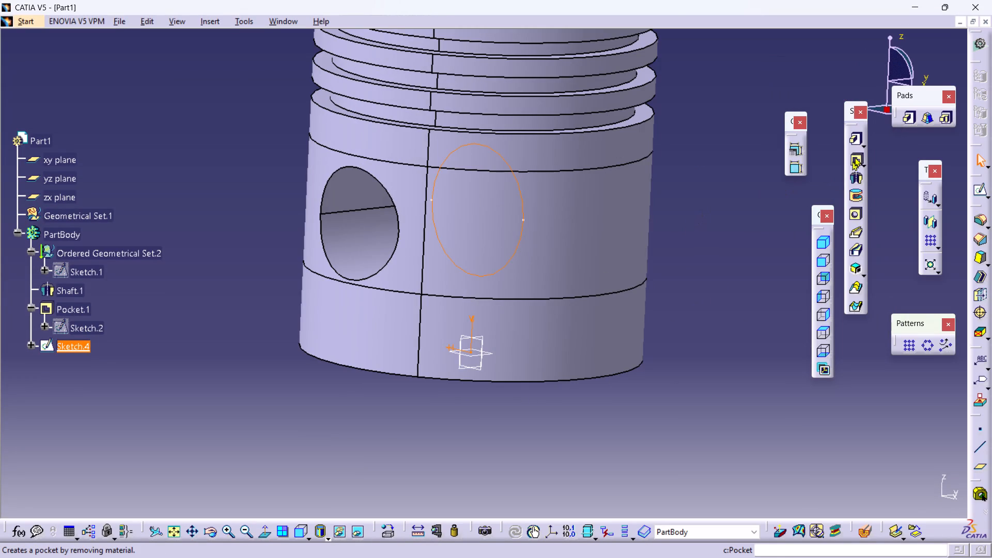
{"action": "left_click", "coordinate": [854, 156]}
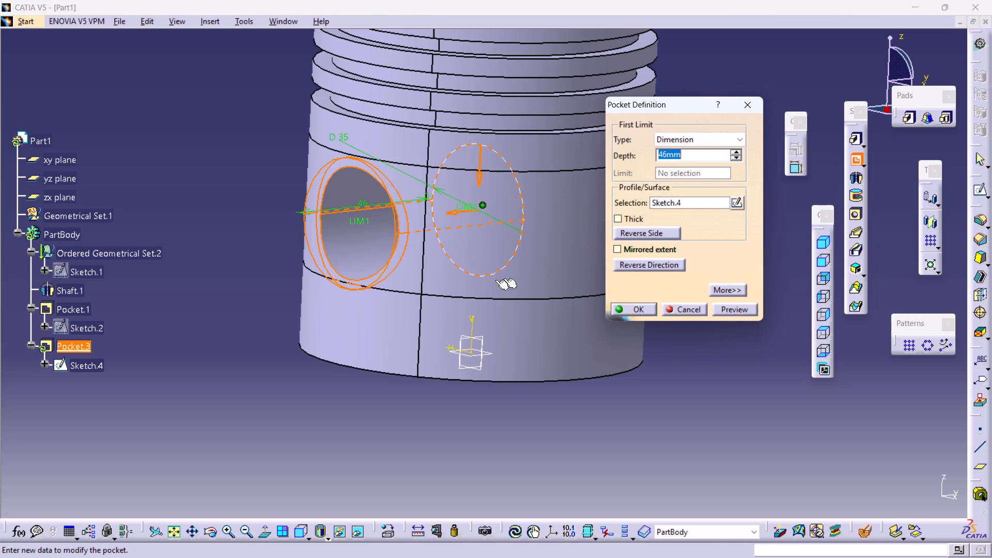
{"action": "middle_click_drag", "start_coordinate": [468, 283], "coordinate": [411, 237]}
{"action": "right_click_drag", "start_coordinate": [476, 287], "coordinate": [411, 237]}
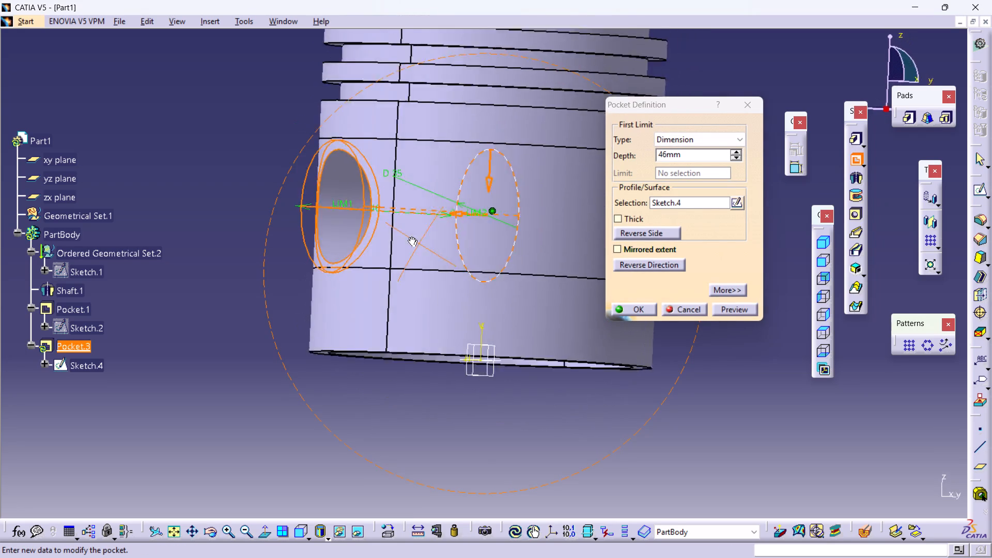
{"action": "middle_click_drag", "start_coordinate": [411, 237], "coordinate": [391, 218]}
{"action": "right_click_drag", "start_coordinate": [411, 237], "coordinate": [391, 218]}
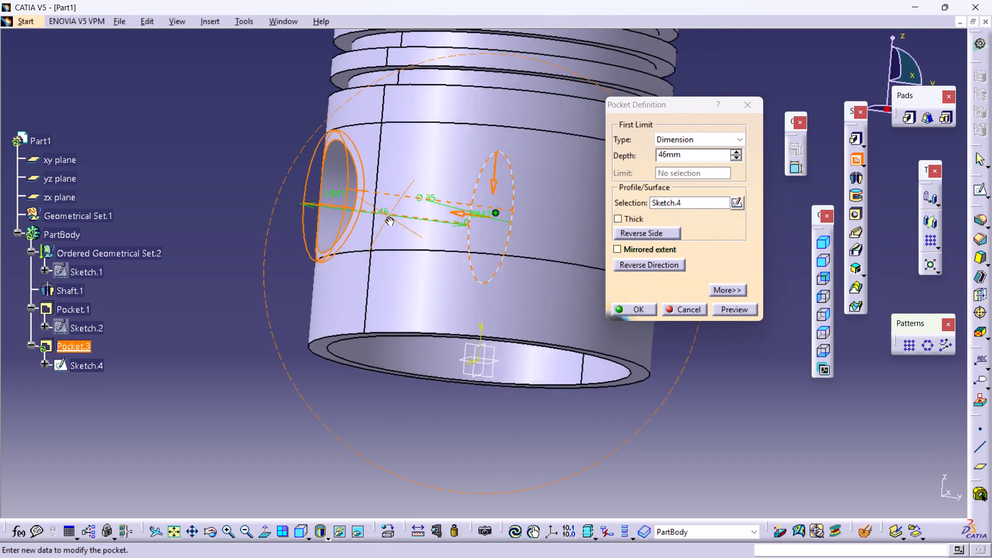
{"action": "right_click_drag", "start_coordinate": [391, 218], "coordinate": [401, 227]}
{"action": "middle_click_drag", "start_coordinate": [391, 218], "coordinate": [406, 230]}
{"action": "left_click", "coordinate": [750, 312]}
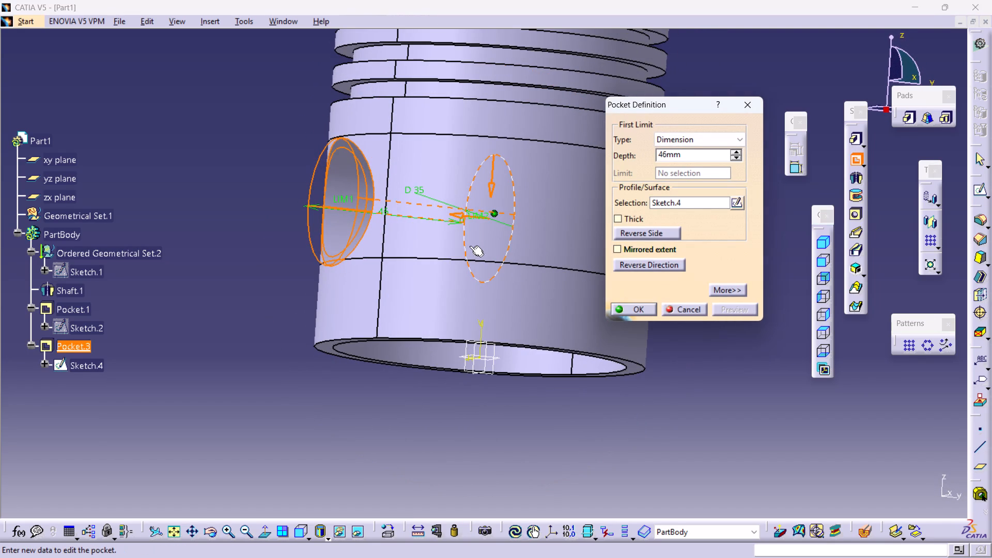
Examine the pocket preview around the pin hole to see how far the cut extends through the piston.
{"action": "middle_click_drag", "start_coordinate": [468, 244], "coordinate": [467, 245]}
{"action": "right_click_drag", "start_coordinate": [468, 244], "coordinate": [467, 245]}
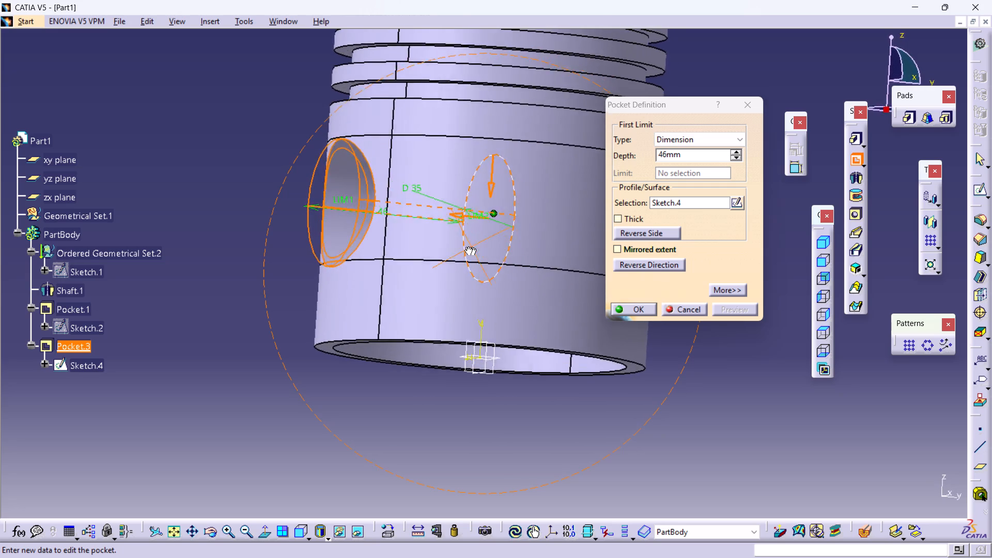
{"action": "right_click_drag", "start_coordinate": [467, 245], "coordinate": [388, 224]}
{"action": "middle_click_drag", "start_coordinate": [467, 245], "coordinate": [388, 224]}
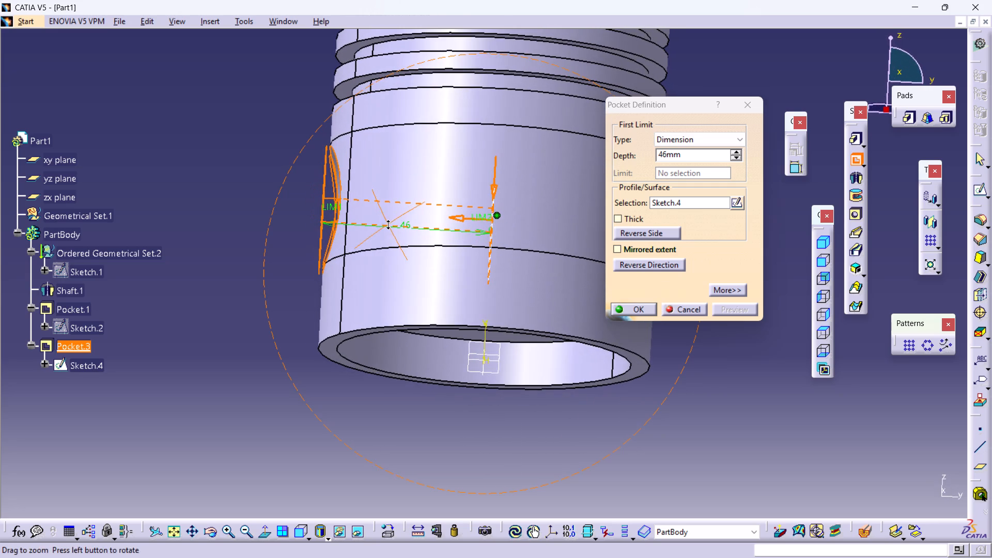
{"action": "middle_click_drag", "start_coordinate": [388, 224], "coordinate": [391, 226]}
{"action": "right_click_drag", "start_coordinate": [388, 224], "coordinate": [394, 229]}
{"action": "middle_click_drag", "start_coordinate": [384, 205], "coordinate": [485, 285]}
{"action": "right_click_drag", "start_coordinate": [384, 205], "coordinate": [485, 285]}
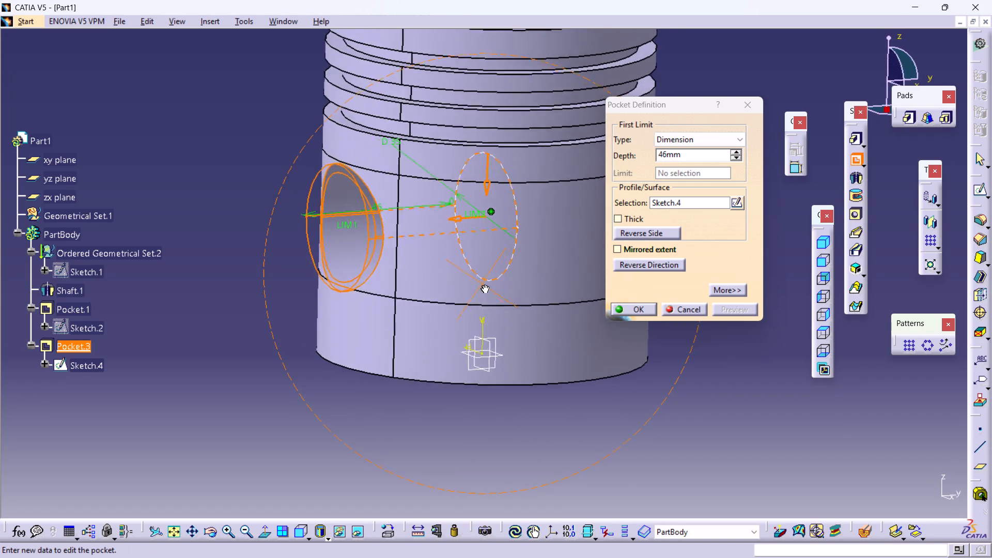
{"action": "right_click_drag", "start_coordinate": [485, 285], "coordinate": [506, 296]}
{"action": "middle_click_drag", "start_coordinate": [485, 285], "coordinate": [505, 295]}
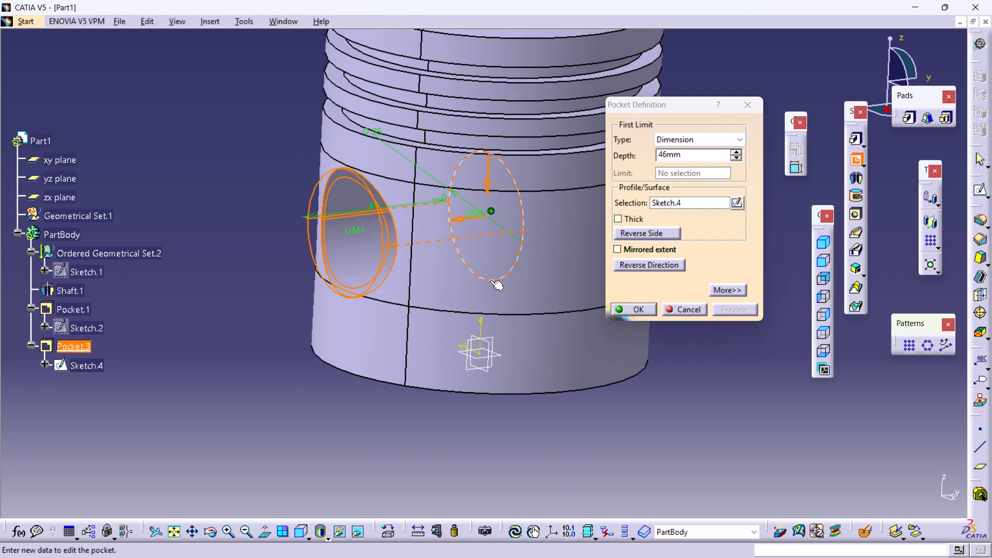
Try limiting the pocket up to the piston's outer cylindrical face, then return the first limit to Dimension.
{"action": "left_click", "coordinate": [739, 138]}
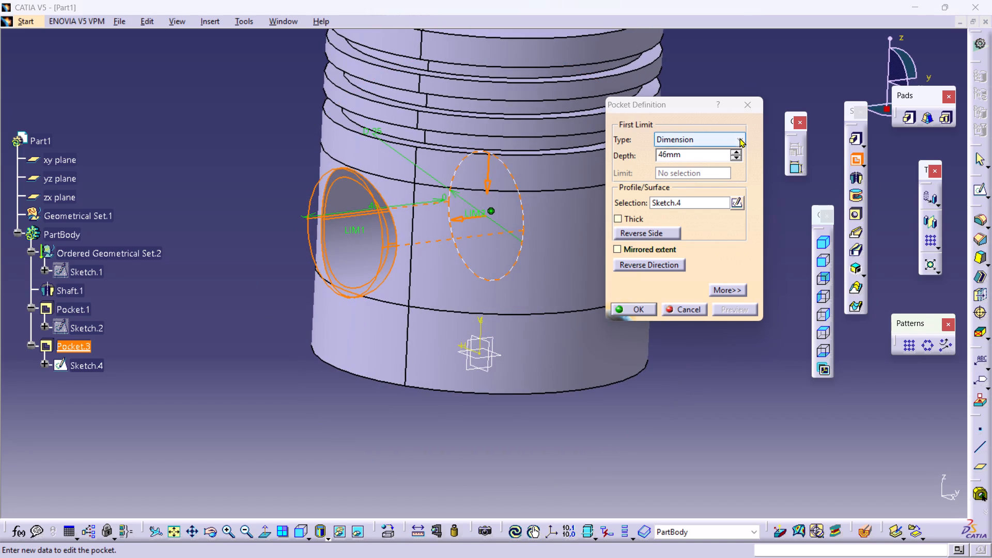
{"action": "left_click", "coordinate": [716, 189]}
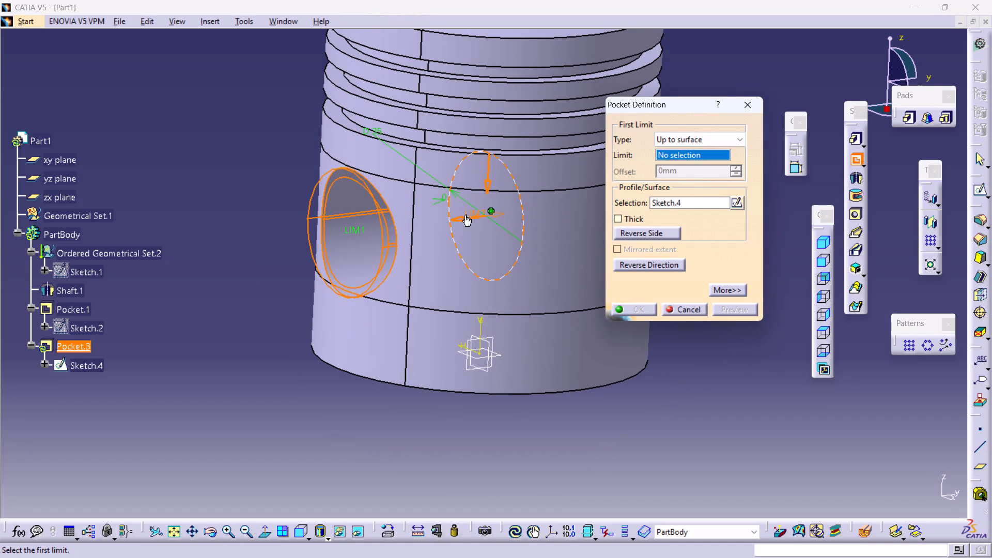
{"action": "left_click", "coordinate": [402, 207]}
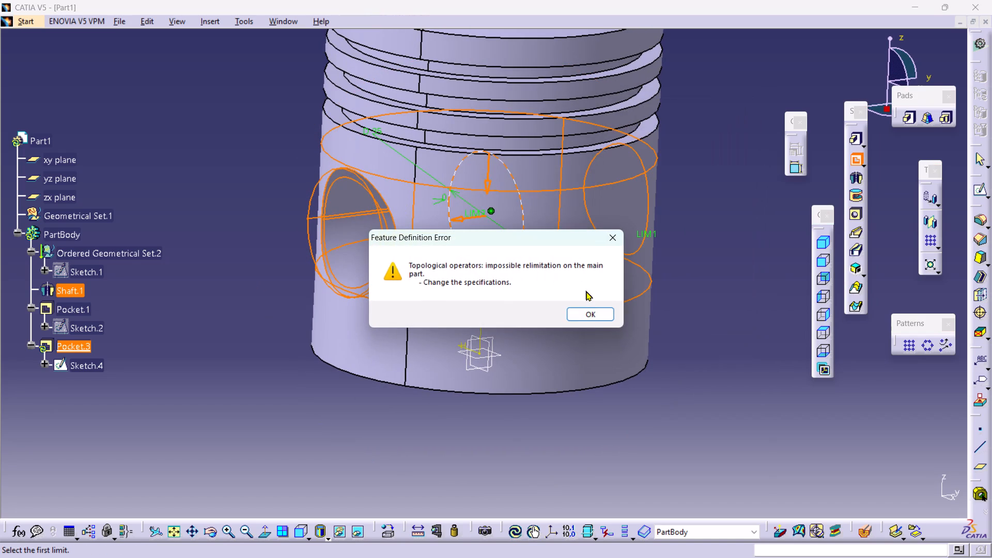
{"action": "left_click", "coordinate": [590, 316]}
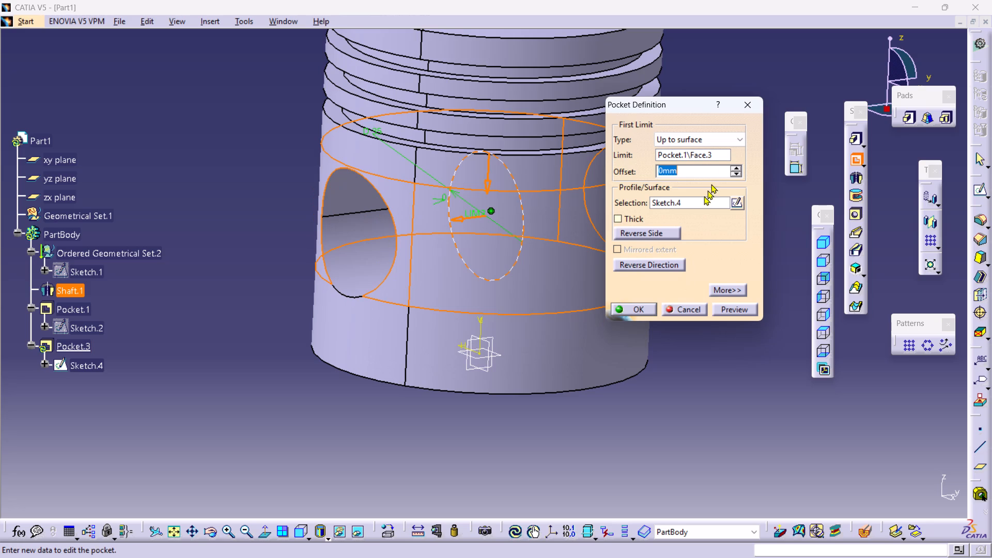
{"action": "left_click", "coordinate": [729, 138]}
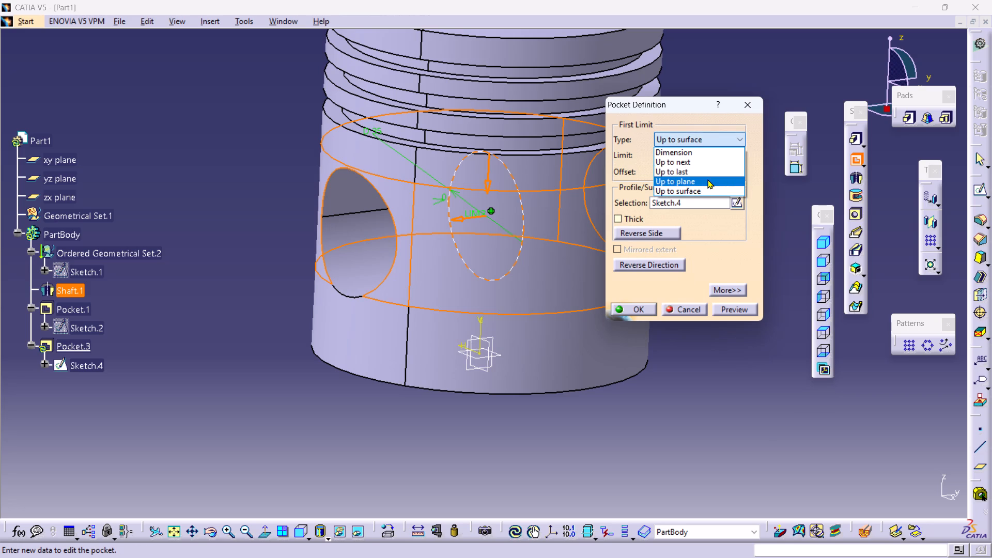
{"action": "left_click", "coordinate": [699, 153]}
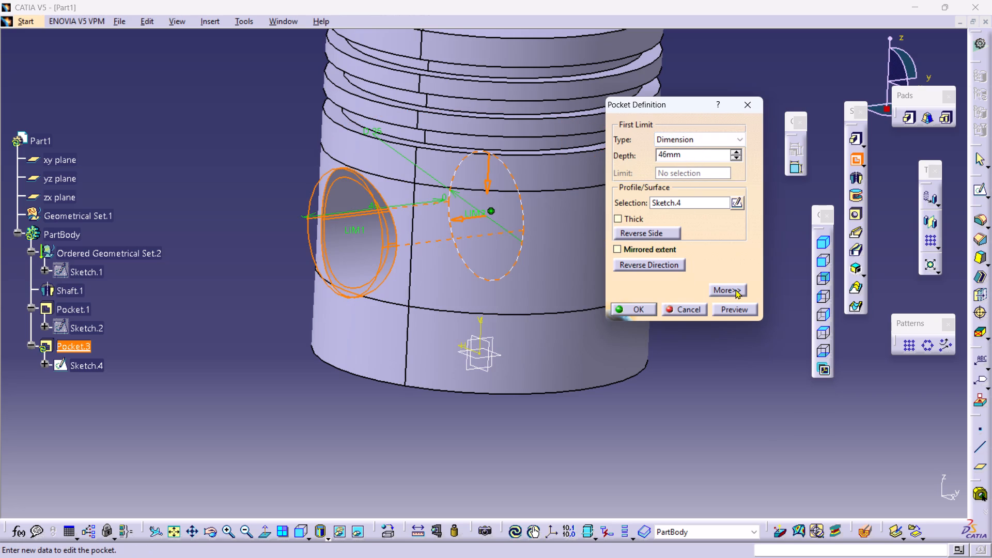
Expand the pocket definition, set the second limit depth to -40 mm, and preview the cut.
{"action": "left_click", "coordinate": [735, 289]}
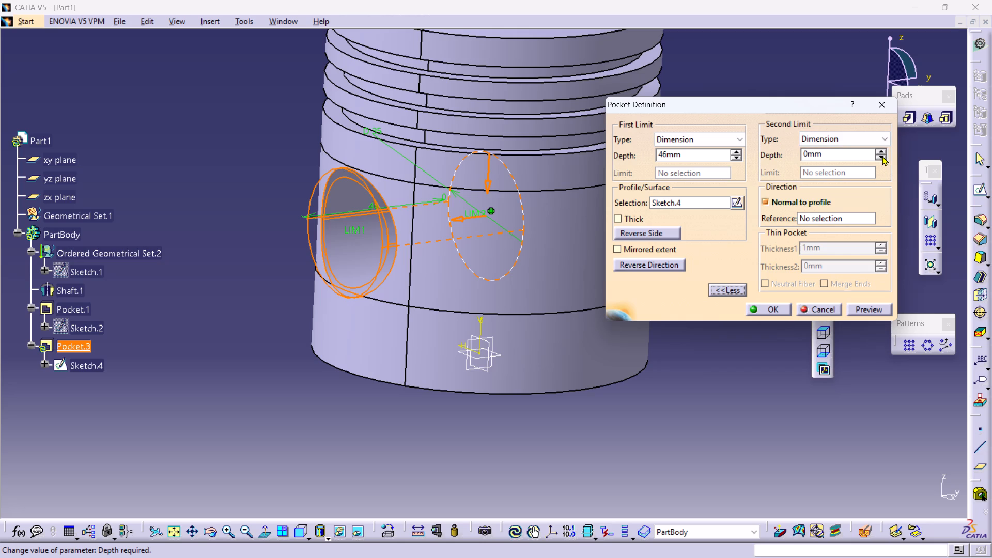
{"action": "left_click", "coordinate": [882, 156]}
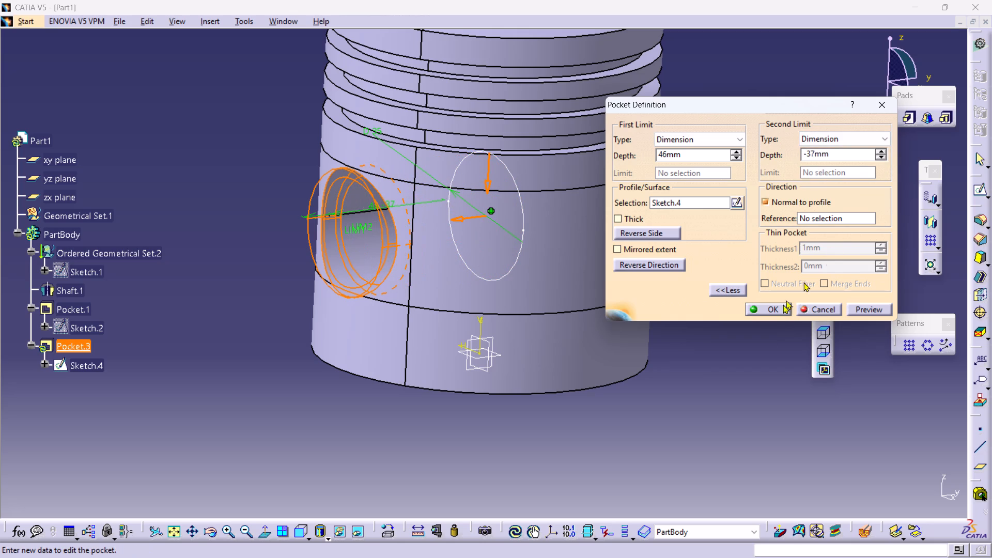
{"action": "middle_click_drag", "start_coordinate": [651, 438], "coordinate": [536, 429]}
{"action": "right_click_drag", "start_coordinate": [632, 435], "coordinate": [537, 429]}
{"action": "scroll", "coordinate": [551, 431], "scroll_direction": "up", "scroll_amount": 1}
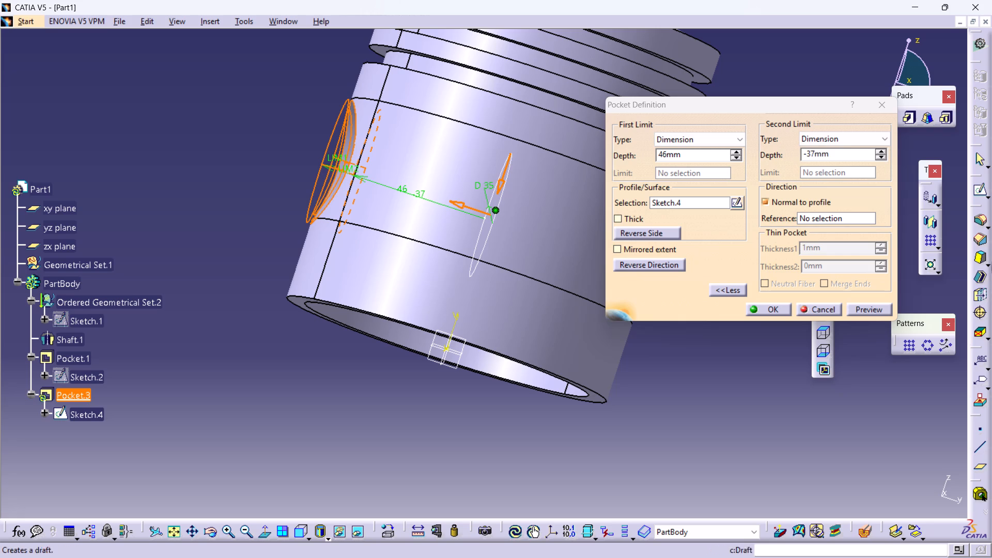
{"action": "left_click_drag", "start_coordinate": [783, 104], "coordinate": [726, 268]}
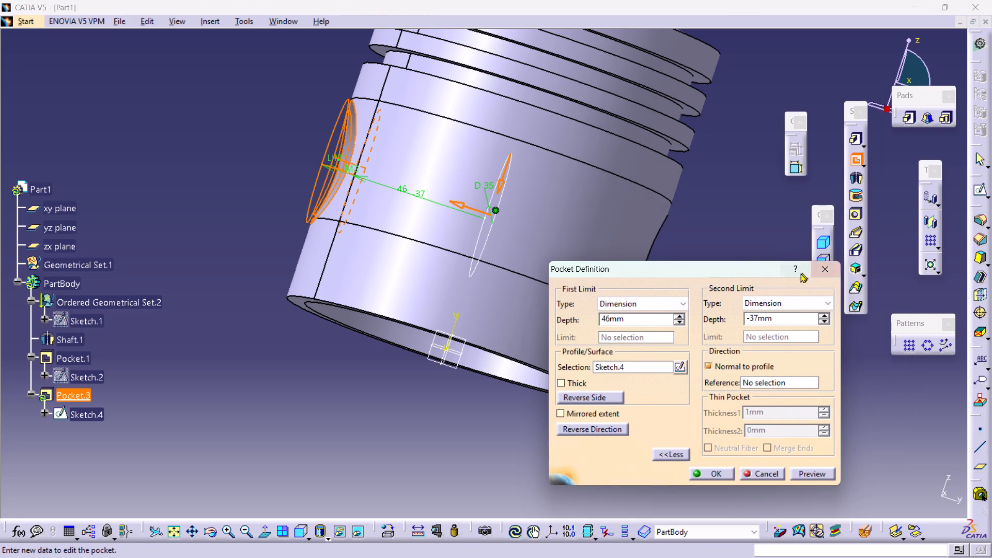
{"action": "left_click_drag", "start_coordinate": [755, 276], "coordinate": [689, 301]}
{"action": "left_click", "coordinate": [823, 260]}
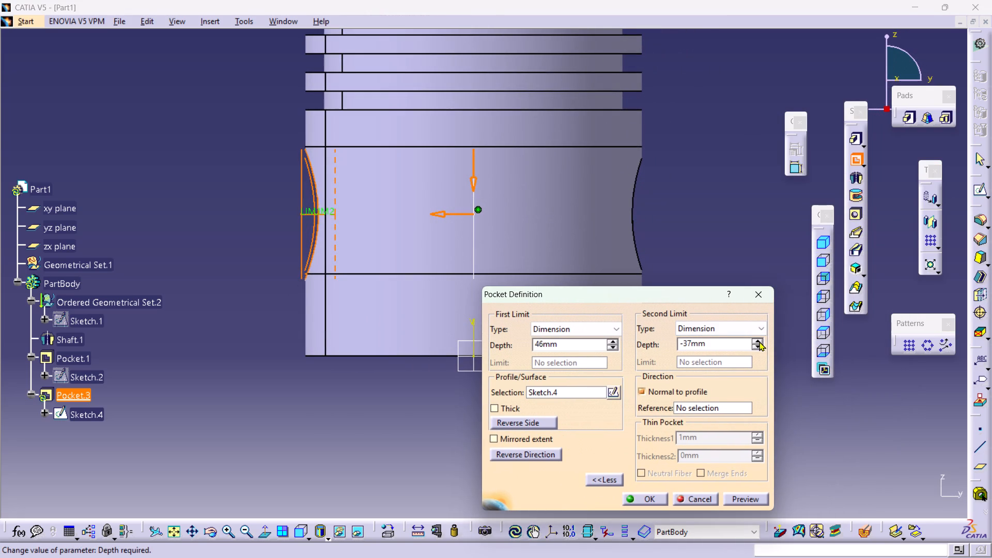
{"action": "left_click", "coordinate": [759, 347]}
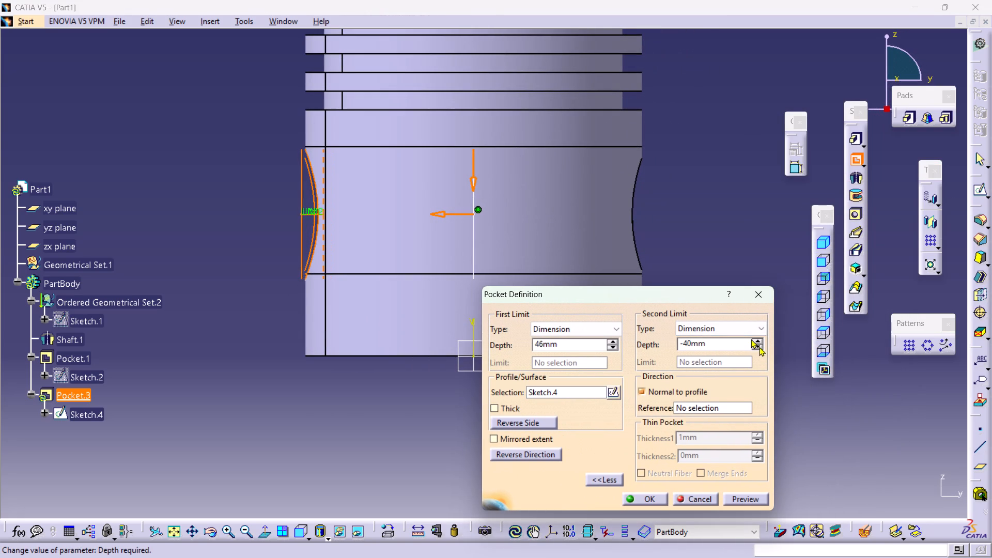
{"action": "left_click", "coordinate": [745, 500]}
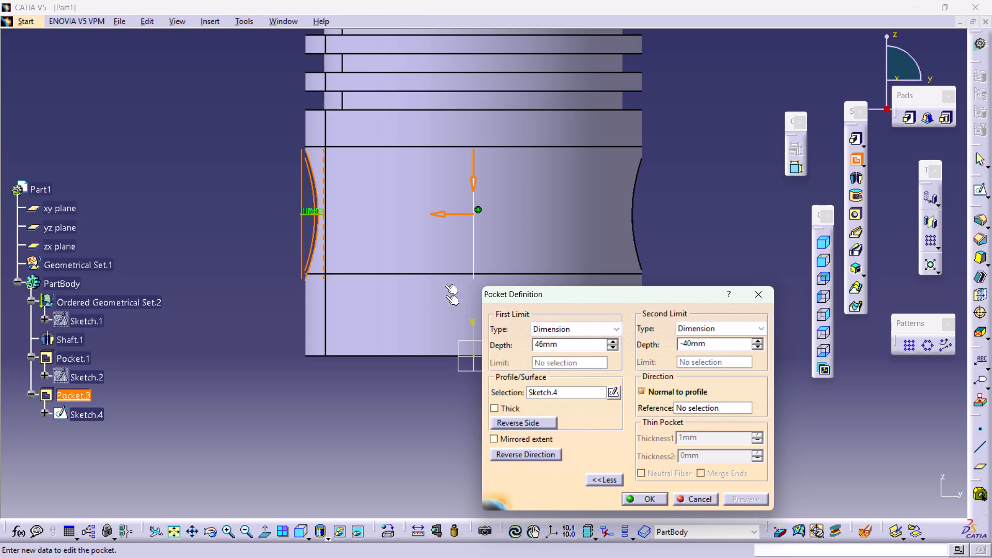
Check the shallow recess around the pin hole from several angles and create the pocket.
{"action": "middle_click_drag", "start_coordinate": [424, 260], "coordinate": [505, 308]}
{"action": "right_click_drag", "start_coordinate": [424, 259], "coordinate": [505, 308]}
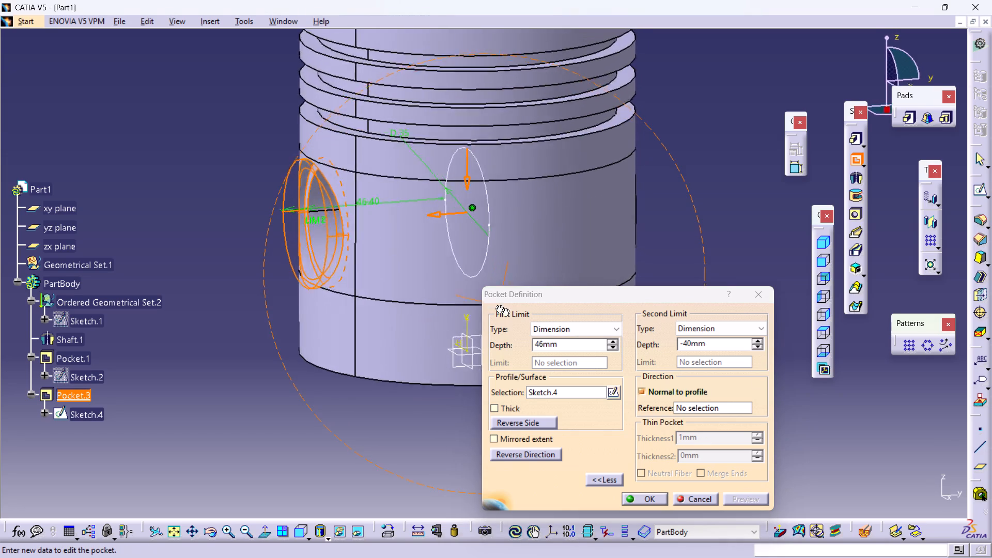
{"action": "right_click_drag", "start_coordinate": [505, 308], "coordinate": [539, 326]}
{"action": "middle_click_drag", "start_coordinate": [505, 308], "coordinate": [539, 326]}
{"action": "middle_click_drag", "start_coordinate": [417, 301], "coordinate": [564, 223]}
{"action": "right_click_drag", "start_coordinate": [423, 286], "coordinate": [564, 223]}
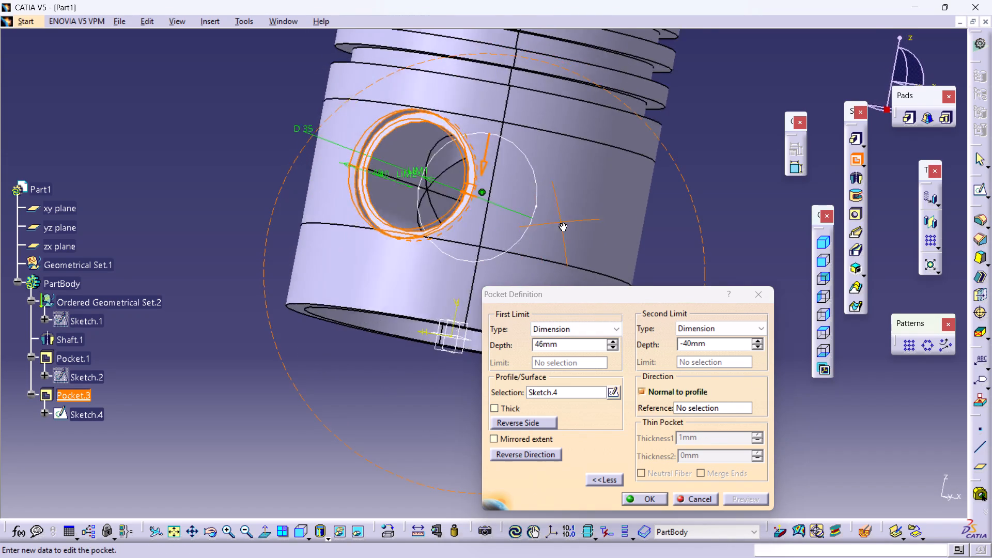
{"action": "middle_click_drag", "start_coordinate": [564, 223], "coordinate": [445, 231]}
{"action": "right_click_drag", "start_coordinate": [564, 223], "coordinate": [442, 229]}
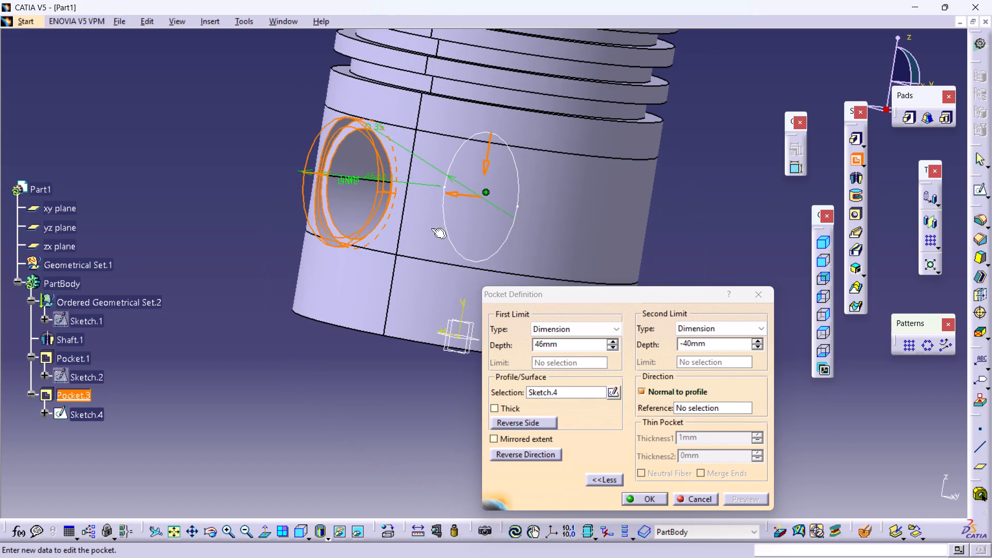
{"action": "left_click", "coordinate": [650, 499]}
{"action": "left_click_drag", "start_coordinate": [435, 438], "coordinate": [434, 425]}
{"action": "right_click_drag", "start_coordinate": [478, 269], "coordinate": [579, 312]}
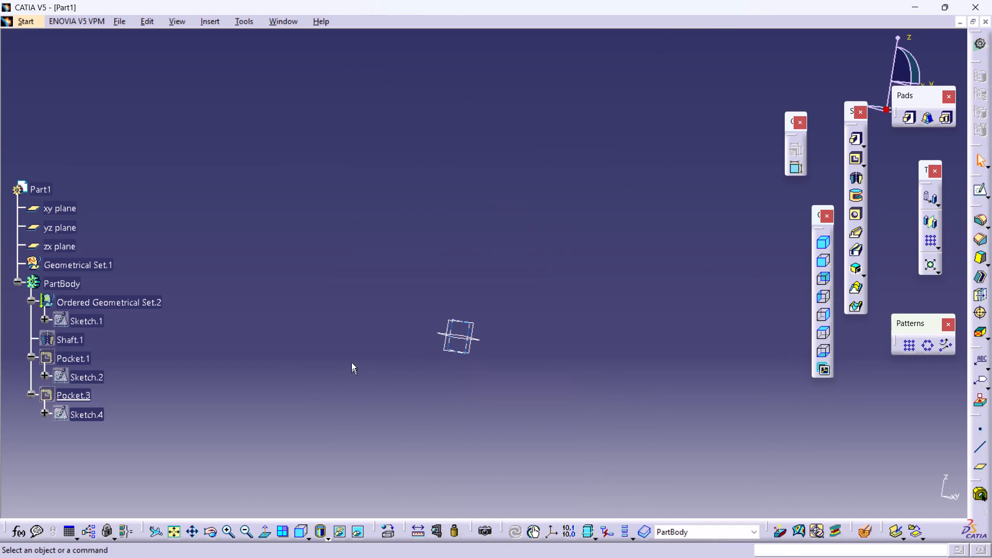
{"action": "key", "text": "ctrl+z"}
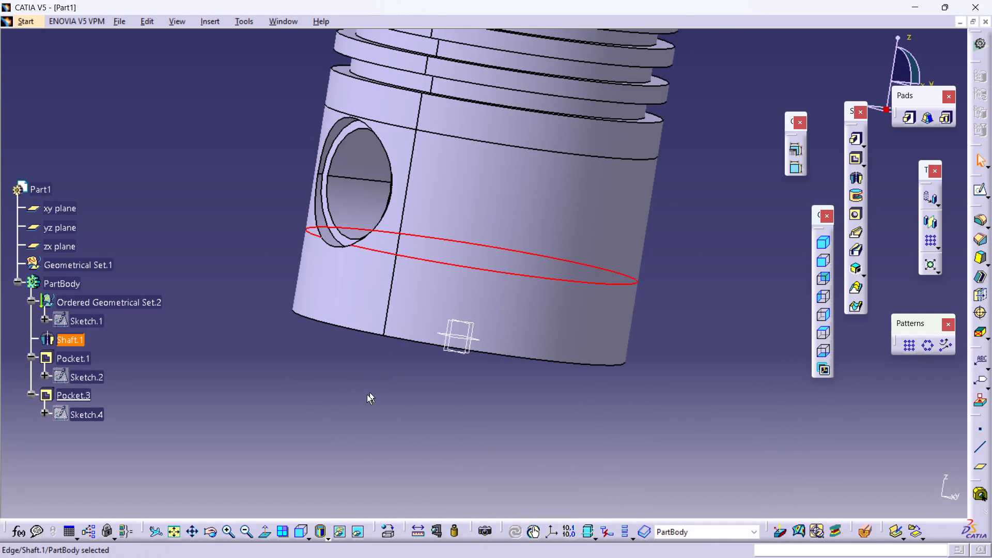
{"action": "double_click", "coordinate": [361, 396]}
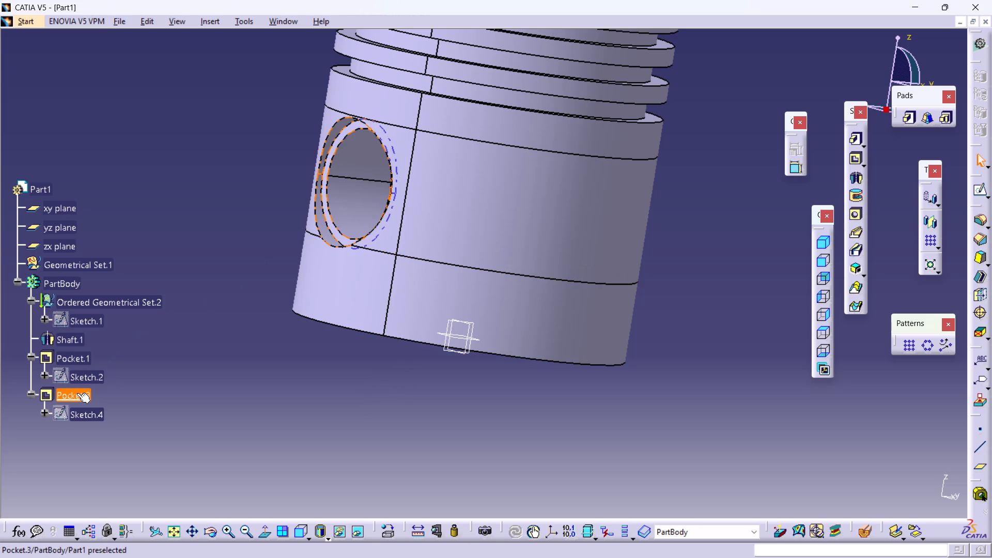
Mirror the recess pocket about the zx plane to the opposite end of the pin hole.
{"action": "left_click", "coordinate": [77, 393]}
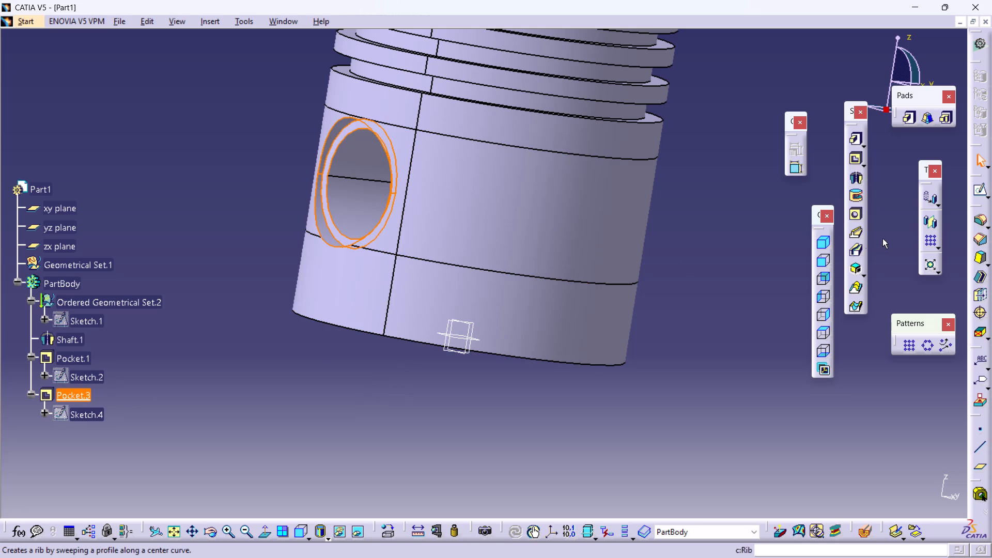
{"action": "left_click", "coordinate": [932, 223]}
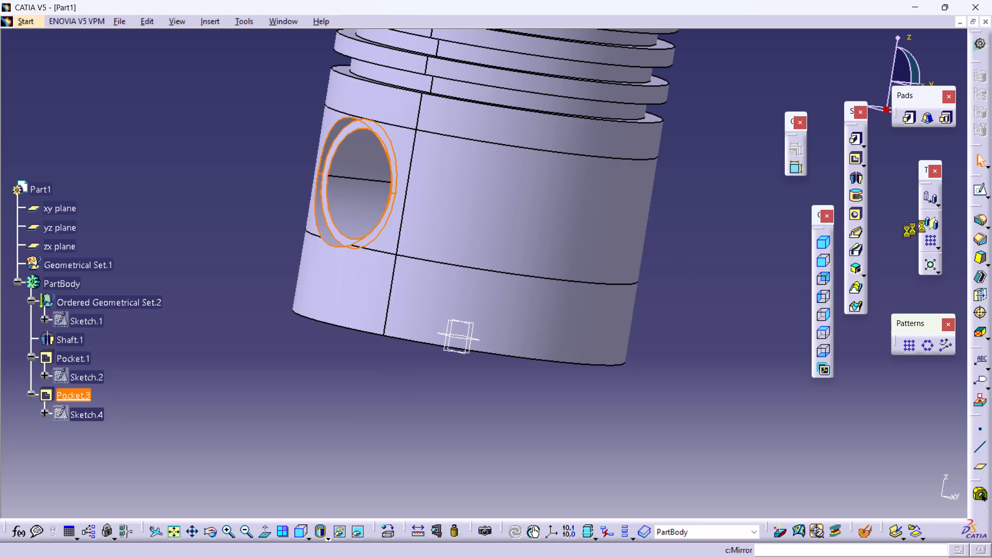
{"action": "left_click", "coordinate": [471, 327]}
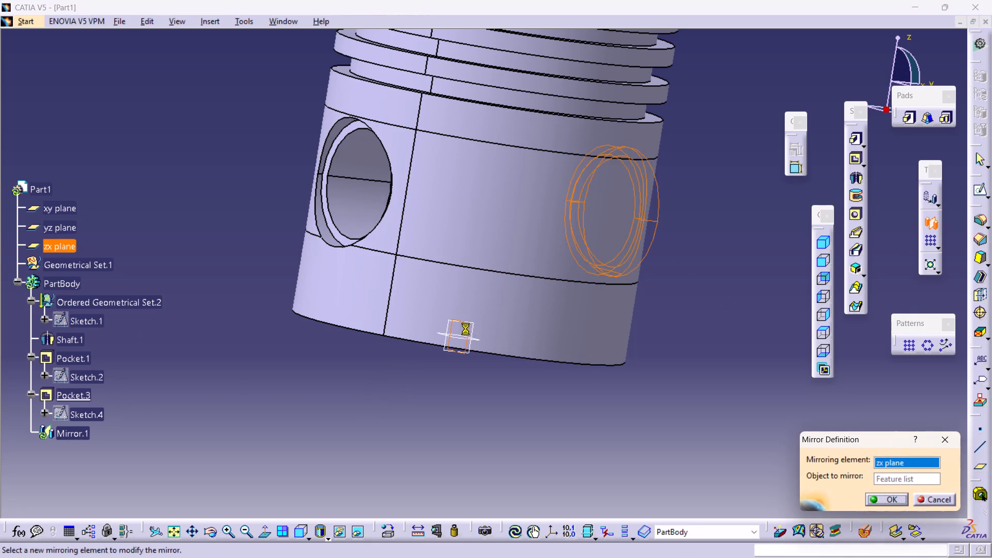
{"action": "middle_click_drag", "start_coordinate": [686, 295], "coordinate": [508, 246]}
{"action": "right_click_drag", "start_coordinate": [686, 295], "coordinate": [516, 253]}
{"action": "scroll", "coordinate": [545, 273], "scroll_direction": "up", "scroll_amount": 1}
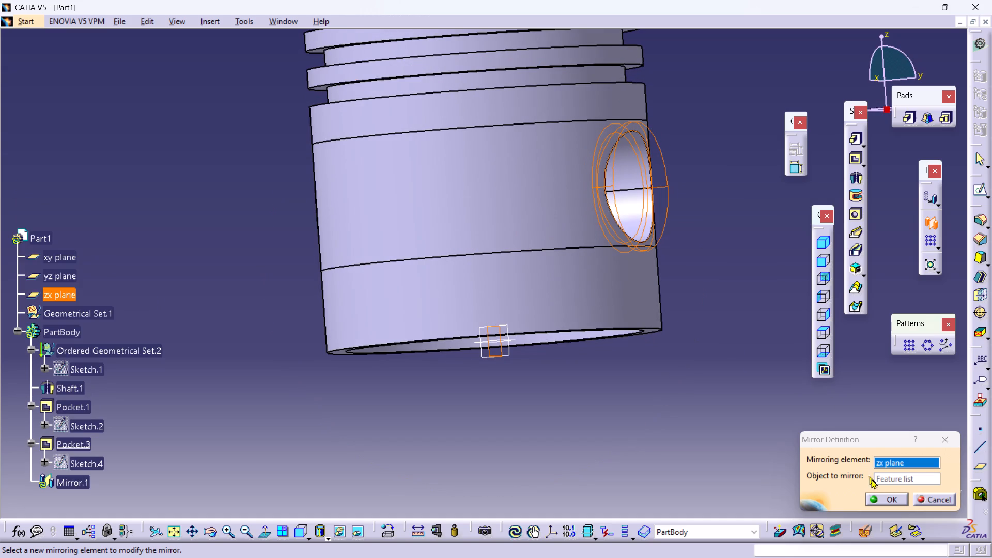
{"action": "left_click", "coordinate": [882, 495]}
{"action": "left_click", "coordinate": [717, 422]}
Examine the mirrored recess, the pin hole and the open underside of the piston.
{"action": "middle_click_drag", "start_coordinate": [691, 288], "coordinate": [680, 288]}
{"action": "right_click_drag", "start_coordinate": [691, 286], "coordinate": [680, 288]}
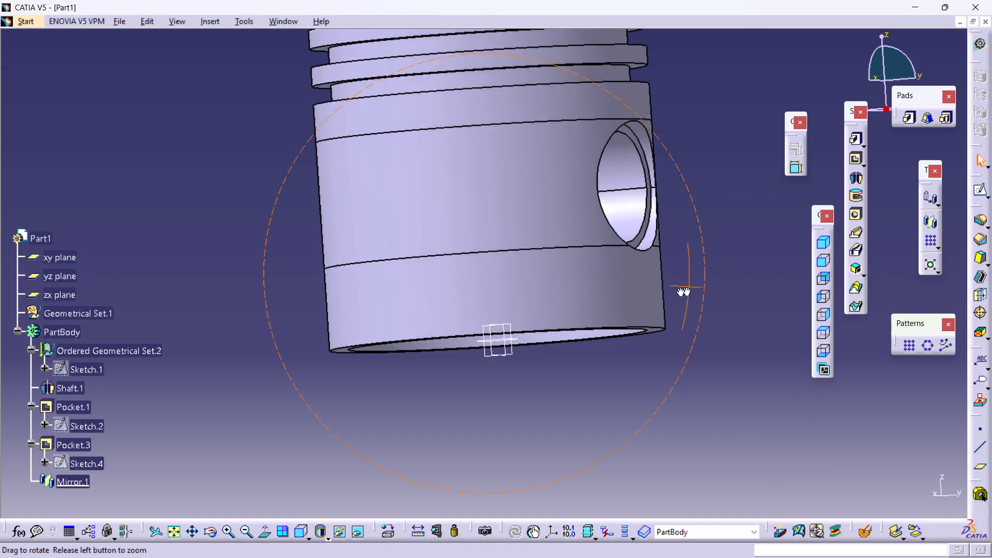
{"action": "middle_click_drag", "start_coordinate": [680, 288], "coordinate": [514, 315]}
{"action": "right_click_drag", "start_coordinate": [680, 288], "coordinate": [514, 315]}
{"action": "middle_click_drag", "start_coordinate": [462, 331], "coordinate": [532, 389]}
{"action": "right_click_drag", "start_coordinate": [453, 333], "coordinate": [532, 389]}
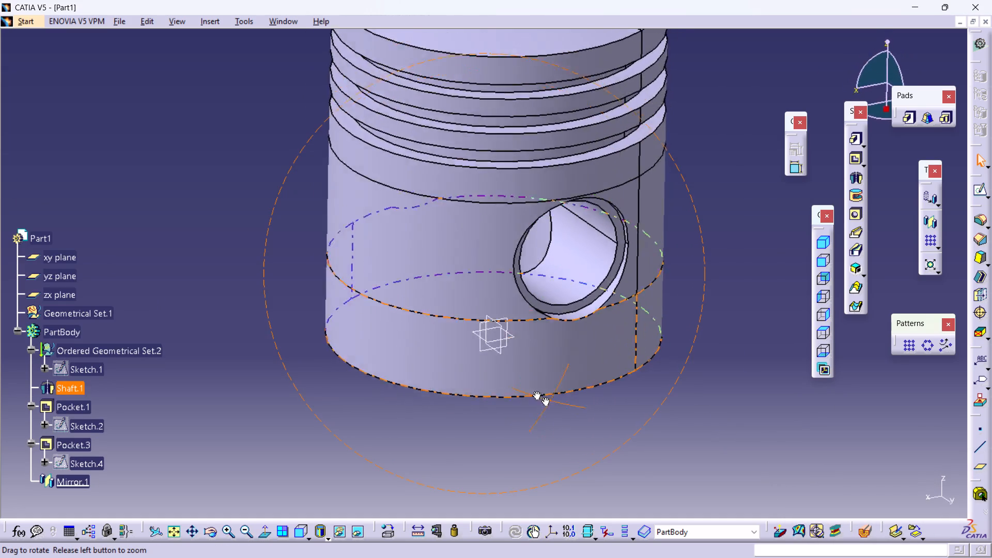
{"action": "middle_click_drag", "start_coordinate": [532, 389], "coordinate": [613, 392]}
{"action": "right_click_drag", "start_coordinate": [532, 389], "coordinate": [613, 392]}
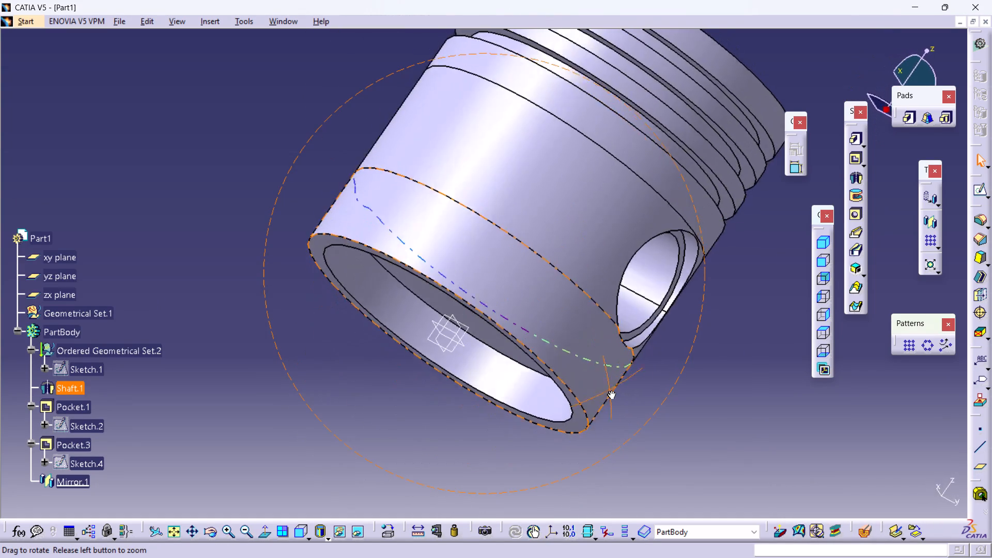
Examine the piston skirt, the recesses at both pin hole ends and the open underside from several angles.
{"action": "right_click_drag", "start_coordinate": [613, 392], "coordinate": [623, 405]}
{"action": "middle_click_drag", "start_coordinate": [613, 392], "coordinate": [620, 404]}
{"action": "middle_click_drag", "start_coordinate": [418, 363], "coordinate": [458, 470]}
{"action": "right_click_drag", "start_coordinate": [420, 373], "coordinate": [455, 468]}
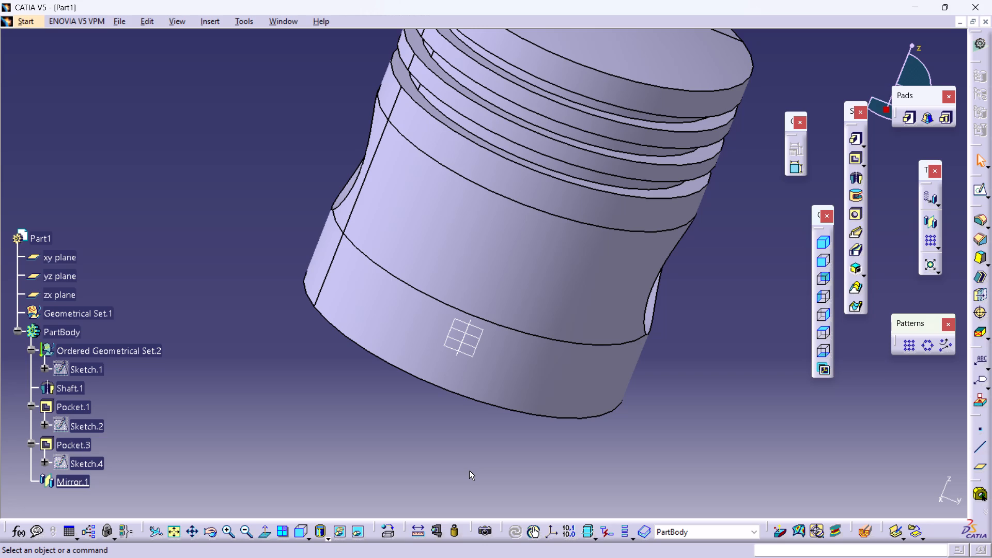
{"action": "right_click_drag", "start_coordinate": [431, 407], "coordinate": [586, 364]}
{"action": "left_click", "coordinate": [414, 411]}
{"action": "middle_click_drag", "start_coordinate": [371, 393], "coordinate": [586, 400]}
{"action": "right_click_drag", "start_coordinate": [362, 385], "coordinate": [645, 429]}
{"action": "right_click_drag", "start_coordinate": [615, 415], "coordinate": [586, 400]}
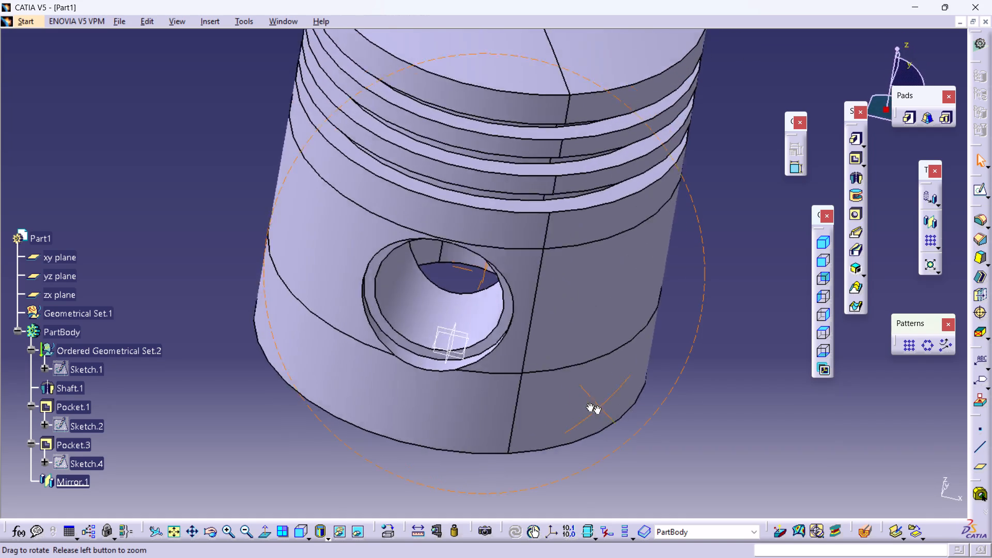
{"action": "middle_click_drag", "start_coordinate": [586, 400], "coordinate": [400, 273]}
{"action": "right_click_drag", "start_coordinate": [586, 400], "coordinate": [400, 273]}
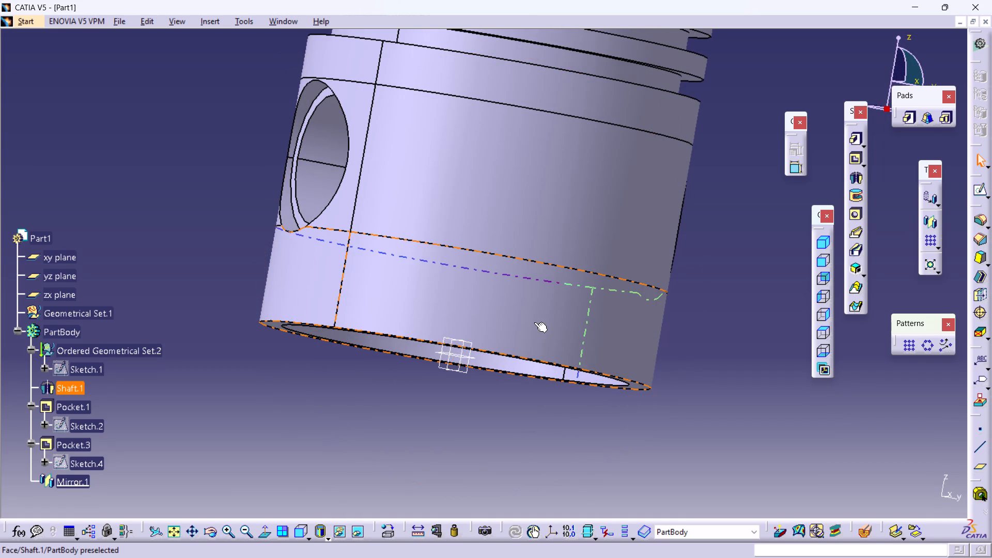
{"action": "scroll", "coordinate": [495, 391], "scroll_direction": "down", "scroll_amount": 2}
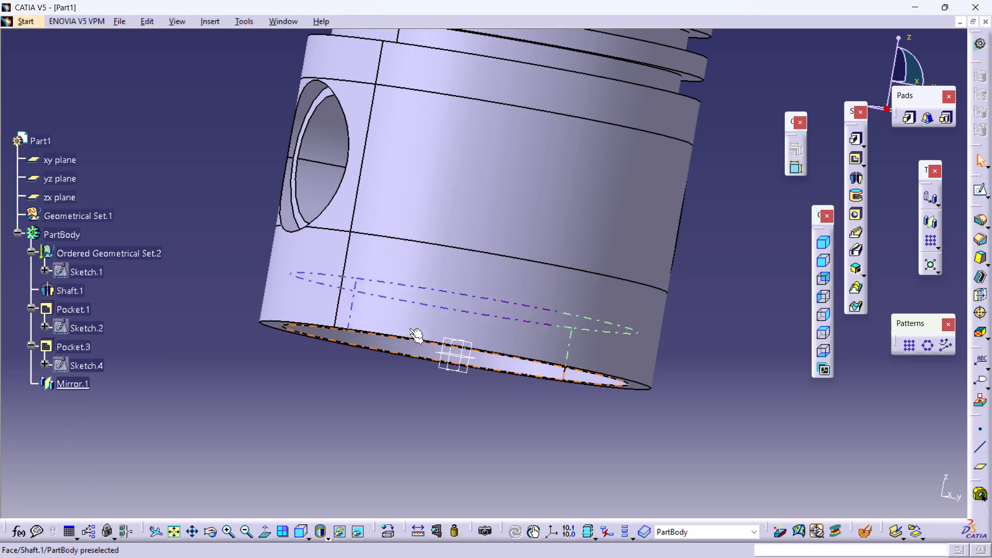
{"action": "middle_click_drag", "start_coordinate": [281, 313], "coordinate": [289, 352]}
{"action": "right_click_drag", "start_coordinate": [270, 315], "coordinate": [289, 353]}
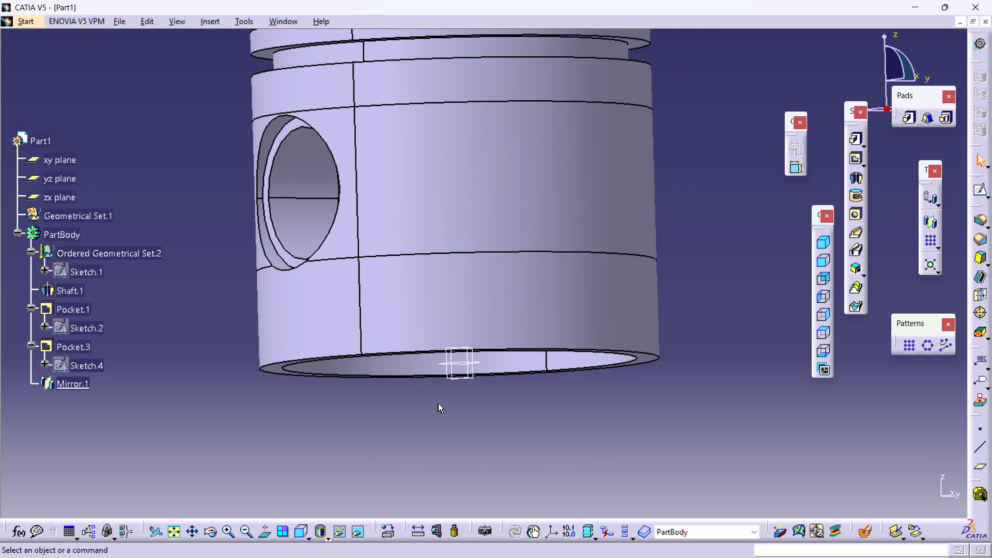
{"action": "middle_click_drag", "start_coordinate": [545, 354], "coordinate": [515, 430]}
{"action": "right_click_drag", "start_coordinate": [541, 358], "coordinate": [515, 430]}
{"action": "double_click", "coordinate": [613, 439]}
{"action": "left_click", "coordinate": [612, 434]}
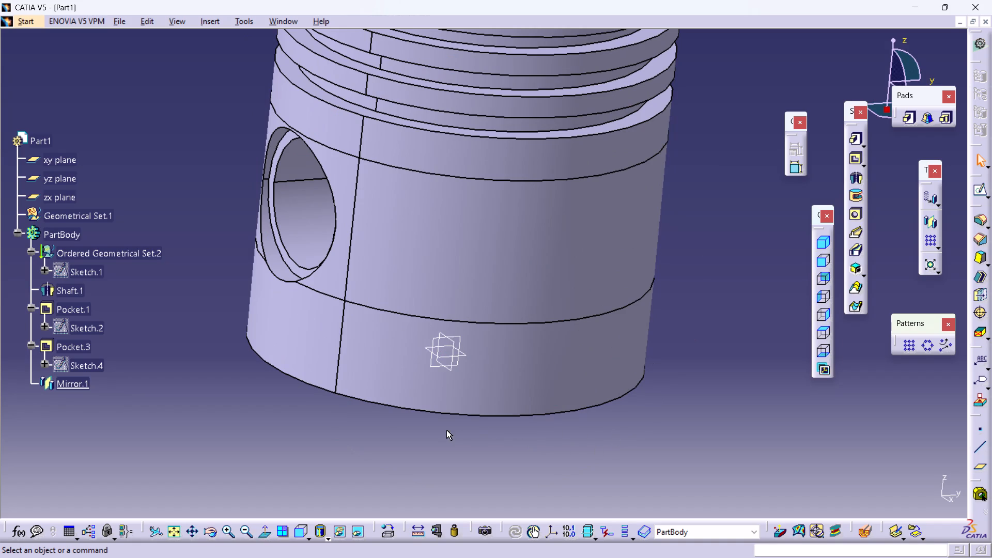
{"action": "middle_click_drag", "start_coordinate": [442, 430], "coordinate": [516, 445]}
{"action": "right_click_drag", "start_coordinate": [443, 434], "coordinate": [516, 445]}
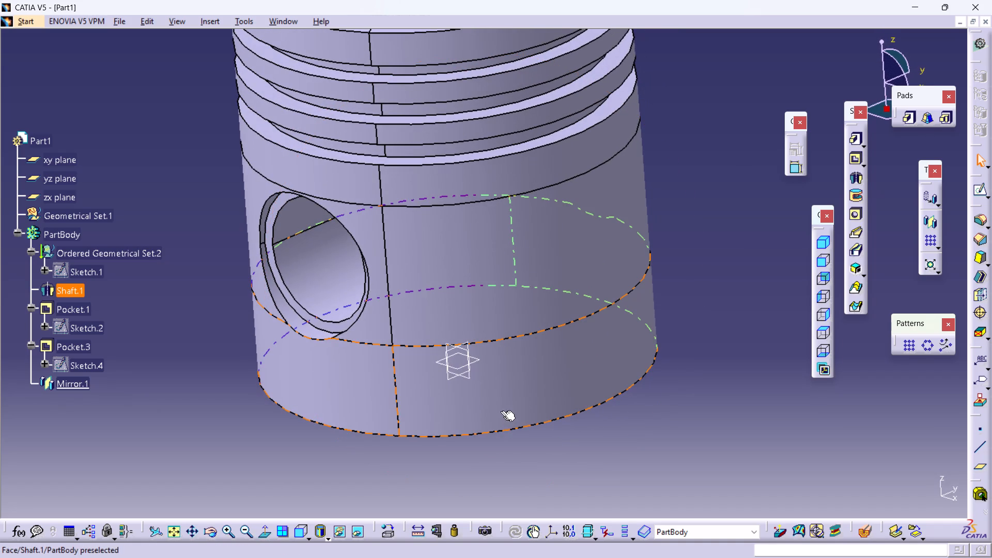
{"action": "middle_click_drag", "start_coordinate": [503, 411], "coordinate": [417, 343]}
{"action": "right_click_drag", "start_coordinate": [503, 411], "coordinate": [417, 343]}
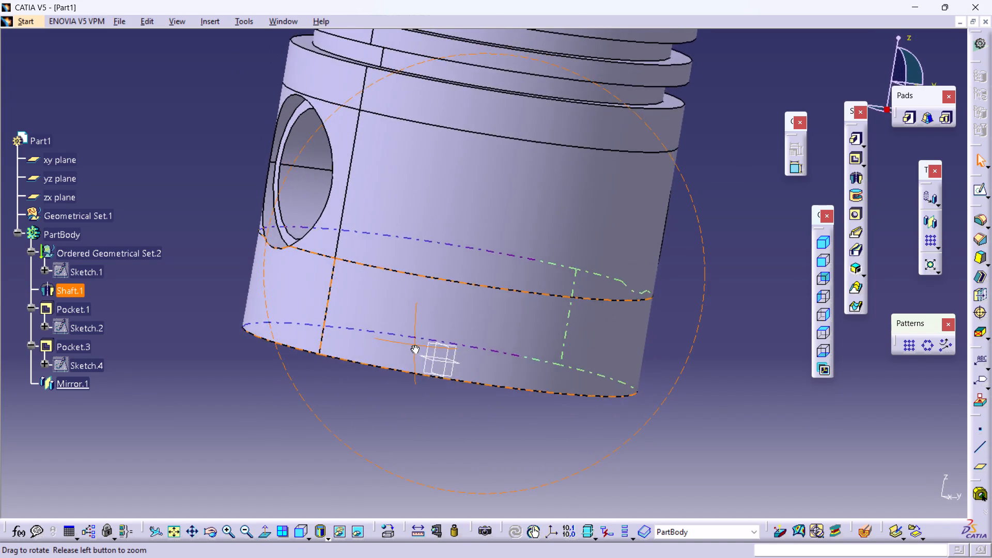
{"action": "right_click_drag", "start_coordinate": [417, 343], "coordinate": [543, 379]}
{"action": "middle_click_drag", "start_coordinate": [417, 343], "coordinate": [544, 379]}
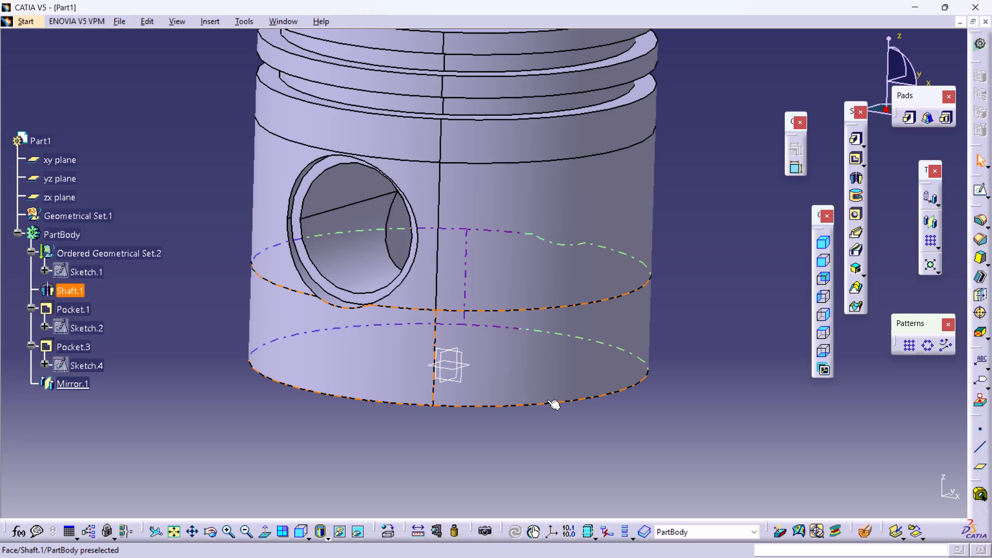
{"action": "scroll", "coordinate": [547, 400], "scroll_direction": "up", "scroll_amount": 1}
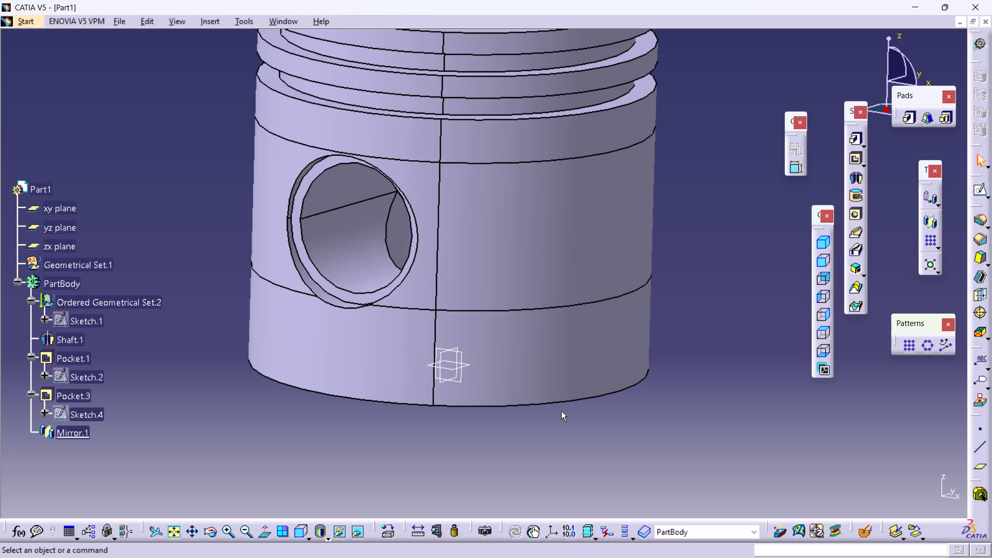
{"action": "left_click", "coordinate": [603, 429]}
{"action": "middle_click_drag", "start_coordinate": [596, 331], "coordinate": [495, 350]}
{"action": "right_click_drag", "start_coordinate": [567, 332], "coordinate": [495, 350]}
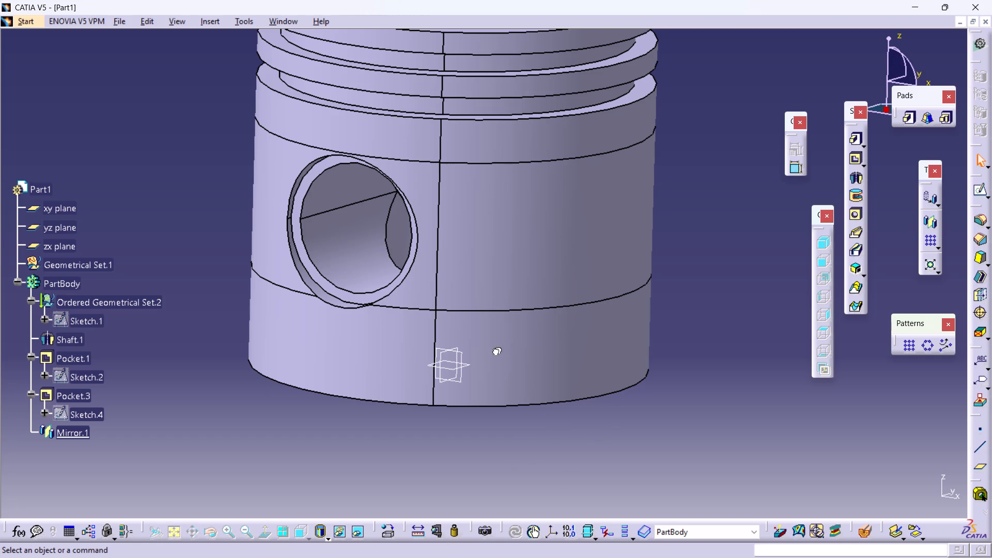
{"action": "middle_click_drag", "start_coordinate": [495, 350], "coordinate": [487, 361]}
{"action": "right_click_drag", "start_coordinate": [495, 350], "coordinate": [489, 362]}
{"action": "middle_click_drag", "start_coordinate": [654, 416], "coordinate": [572, 245]}
{"action": "right_click_drag", "start_coordinate": [645, 412], "coordinate": [572, 245]}
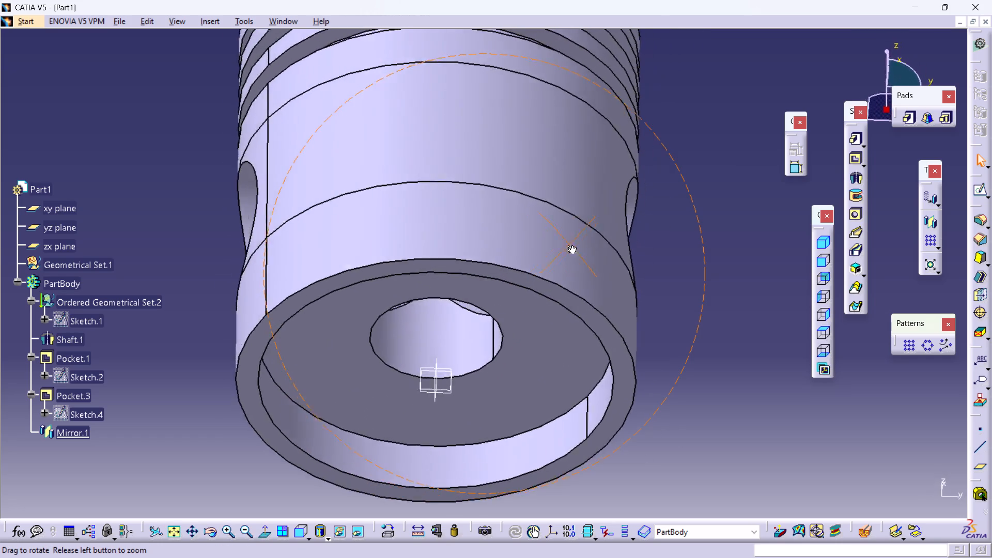
{"action": "right_click_drag", "start_coordinate": [572, 245], "coordinate": [601, 391]}
{"action": "middle_click_drag", "start_coordinate": [572, 245], "coordinate": [601, 392]}
{"action": "scroll", "coordinate": [597, 392], "scroll_direction": "up", "scroll_amount": 1}
Examine the piston crown, ring grooves and pin hole, and check the whole part from below and from the side.
{"action": "middle_click_drag", "start_coordinate": [457, 241], "coordinate": [473, 414]}
{"action": "middle_click_drag", "start_coordinate": [367, 322], "coordinate": [407, 407]}
{"action": "right_click_drag", "start_coordinate": [369, 323], "coordinate": [407, 408]}
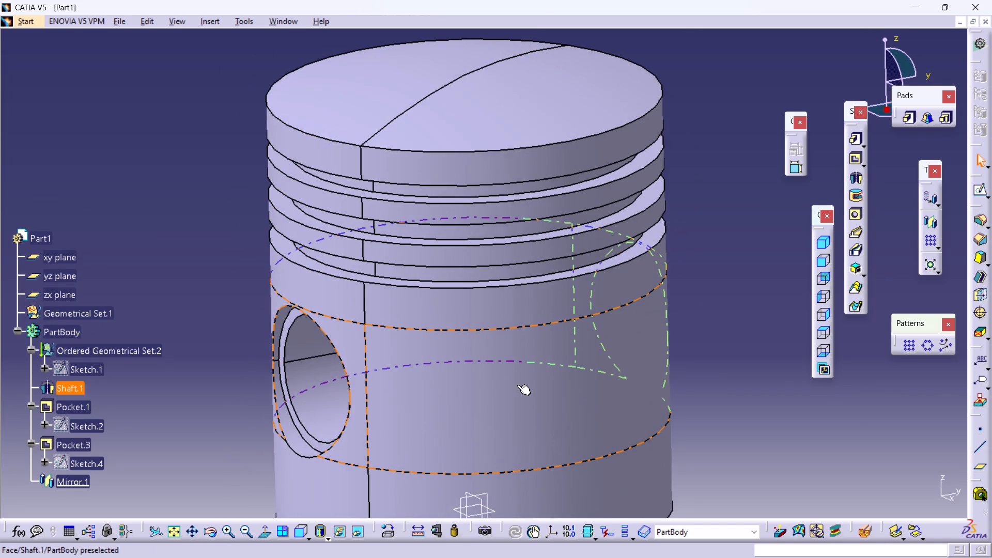
{"action": "middle_click_drag", "start_coordinate": [525, 392], "coordinate": [536, 360]}
{"action": "right_click_drag", "start_coordinate": [531, 398], "coordinate": [536, 360]}
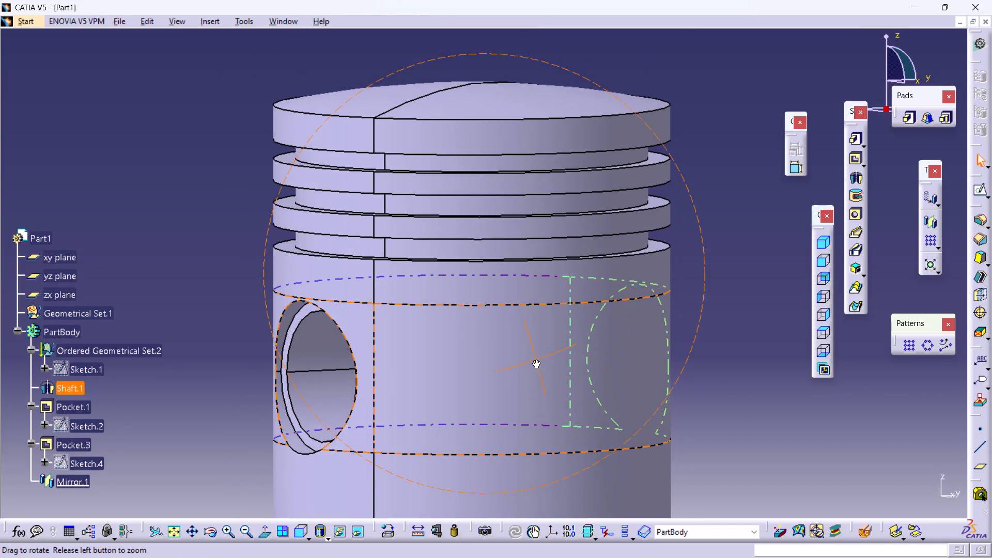
{"action": "middle_click_drag", "start_coordinate": [536, 360], "coordinate": [534, 360]}
{"action": "right_click_drag", "start_coordinate": [536, 360], "coordinate": [534, 360]}
{"action": "middle_click_drag", "start_coordinate": [555, 407], "coordinate": [502, 297]}
{"action": "middle_click_drag", "start_coordinate": [500, 335], "coordinate": [481, 384]}
{"action": "right_click_drag", "start_coordinate": [496, 336], "coordinate": [480, 383]}
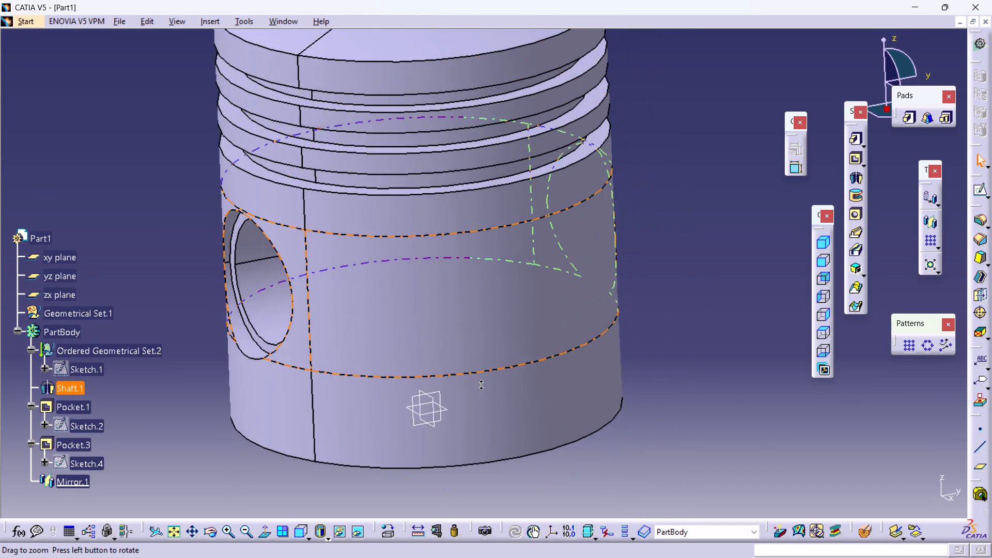
{"action": "middle_click_drag", "start_coordinate": [481, 384], "coordinate": [516, 452]}
{"action": "right_click", "coordinate": [482, 384]}
{"action": "middle_click_drag", "start_coordinate": [507, 445], "coordinate": [473, 96]}
{"action": "right_click_drag", "start_coordinate": [504, 445], "coordinate": [473, 96]}
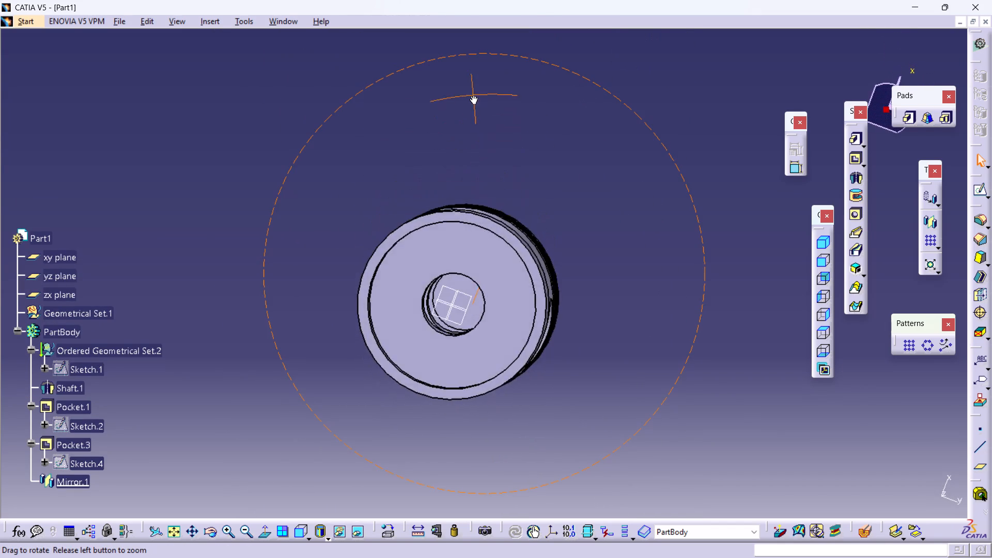
{"action": "right_click_drag", "start_coordinate": [473, 96], "coordinate": [547, 287]}
{"action": "middle_click_drag", "start_coordinate": [473, 96], "coordinate": [547, 291]}
{"action": "double_click", "coordinate": [630, 409]}
{"action": "middle_click_drag", "start_coordinate": [624, 433], "coordinate": [709, 332]}
{"action": "right_click_drag", "start_coordinate": [610, 404], "coordinate": [709, 322]}
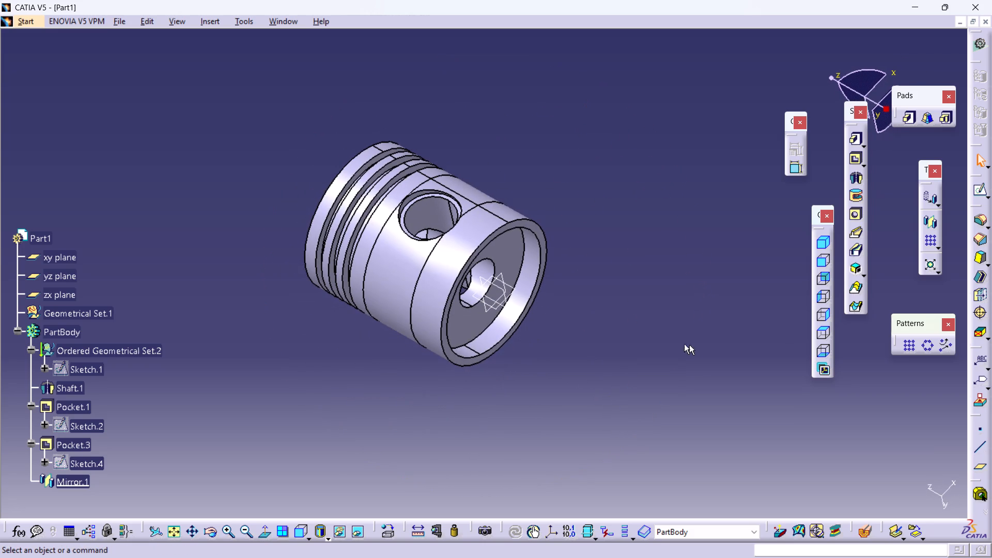
{"action": "double_click", "coordinate": [653, 282]}
{"action": "middle_click_drag", "start_coordinate": [598, 166], "coordinate": [498, 400]}
{"action": "right_click_drag", "start_coordinate": [597, 166], "coordinate": [498, 400]}
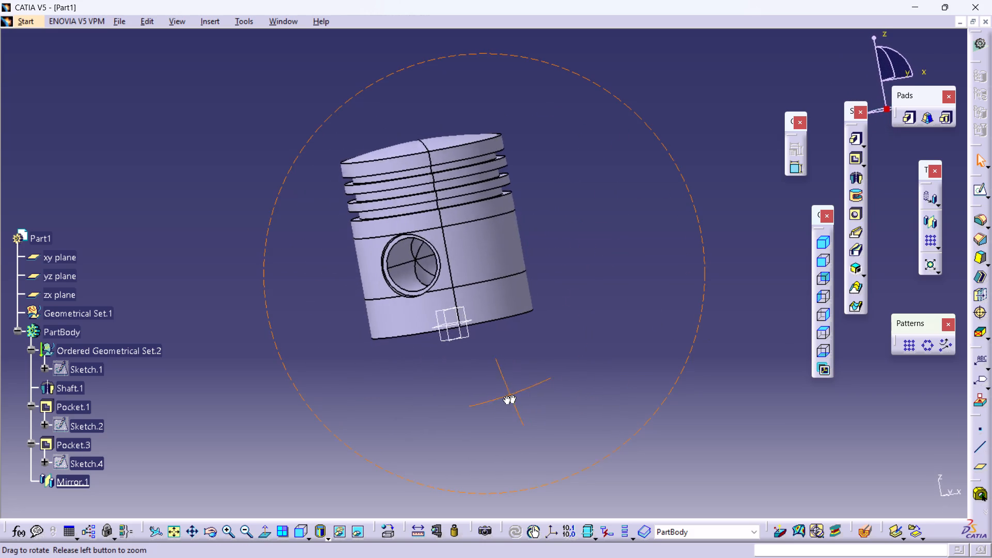
{"action": "middle_click_drag", "start_coordinate": [498, 400], "coordinate": [498, 400]}
{"action": "right_click_drag", "start_coordinate": [498, 400], "coordinate": [498, 400]}
{"action": "double_click", "coordinate": [526, 406]}
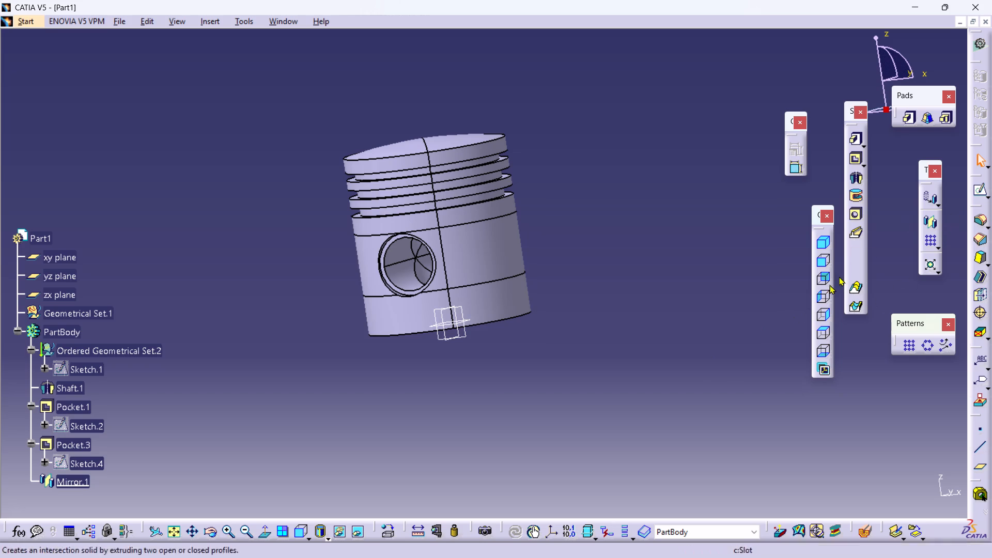
Measure the circular edge of the pin hole with Measure Item and close the measurement.
{"action": "left_click", "coordinate": [436, 530]}
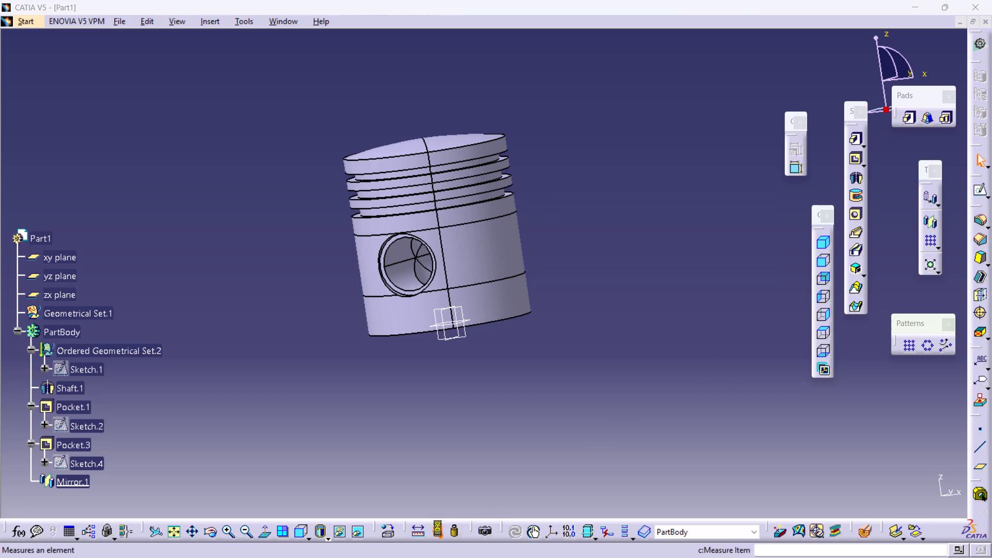
{"action": "left_click", "coordinate": [400, 287]}
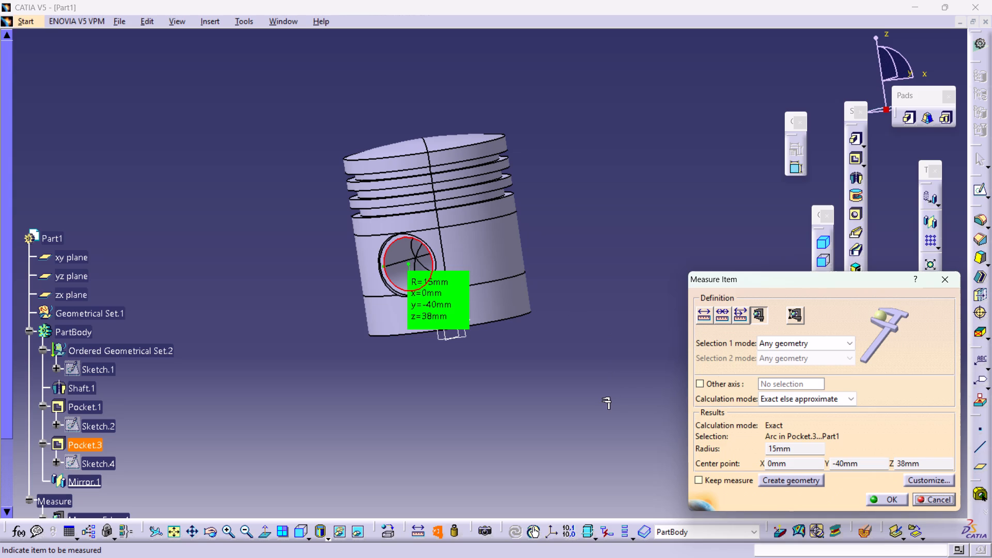
{"action": "left_click", "coordinate": [568, 383]}
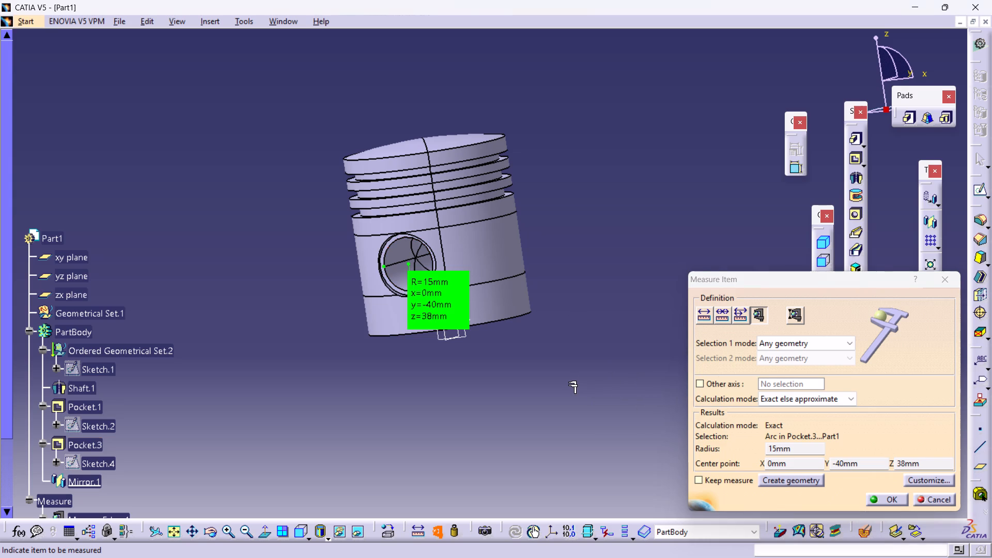
{"action": "left_click", "coordinate": [943, 284]}
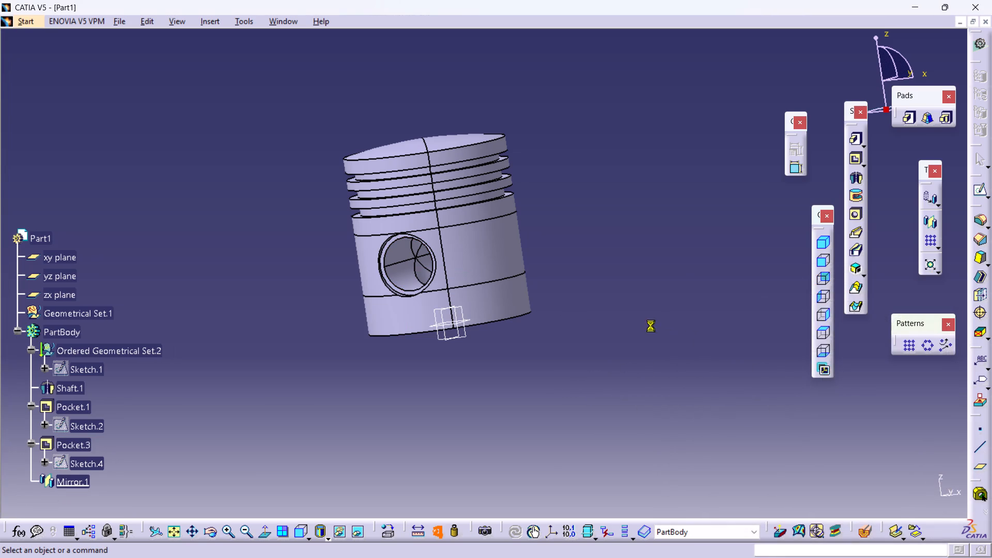
{"action": "left_click", "coordinate": [617, 334]}
Start saving the part and decline to overwrite the existing N0ZZLE3 file.
{"action": "key", "text": "ctrl+s"}
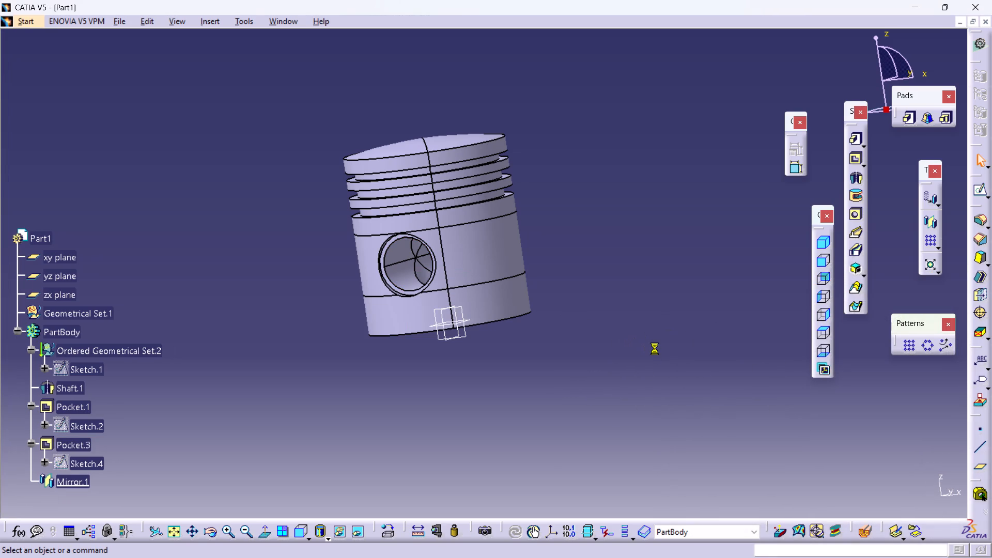
{"action": "middle_click_drag", "start_coordinate": [584, 300], "coordinate": [553, 290]}
{"action": "right_click_drag", "start_coordinate": [562, 290], "coordinate": [553, 290]}
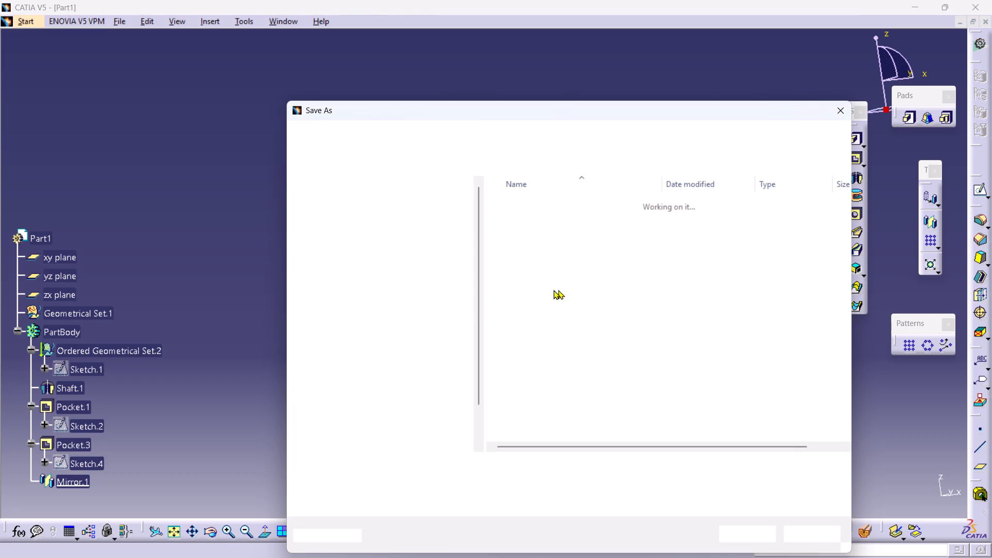
{"action": "middle_click_drag", "start_coordinate": [553, 290], "coordinate": [490, 320]}
{"action": "right_click_drag", "start_coordinate": [553, 290], "coordinate": [490, 320]}
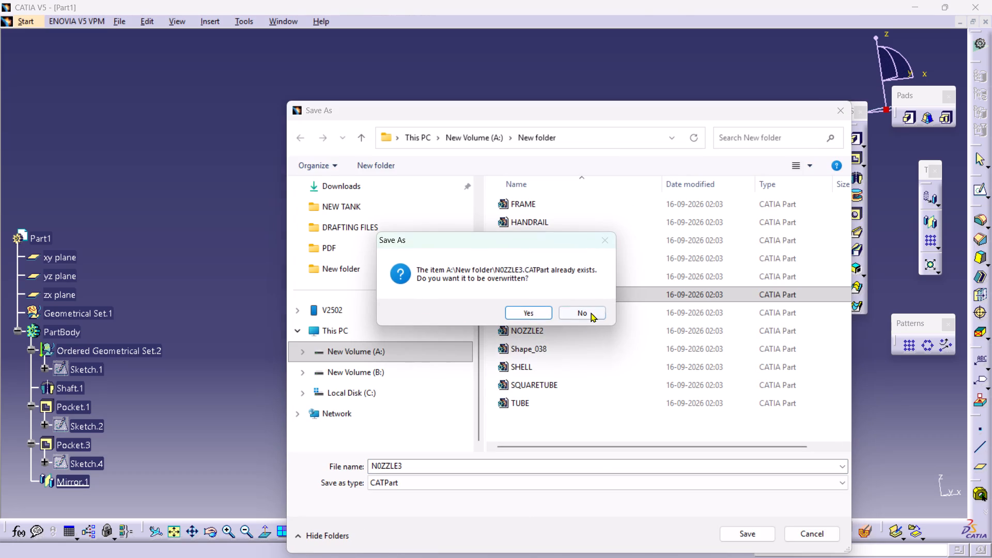
{"action": "left_click", "coordinate": [591, 313]}
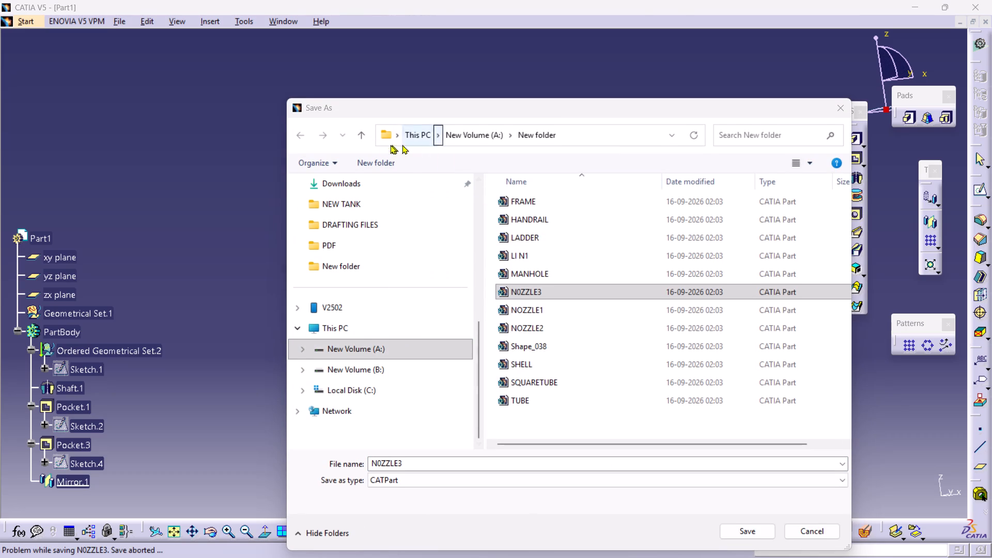
Create a folder named PISTON at the top level of New Volume (A:).
{"action": "left_click", "coordinate": [359, 139]}
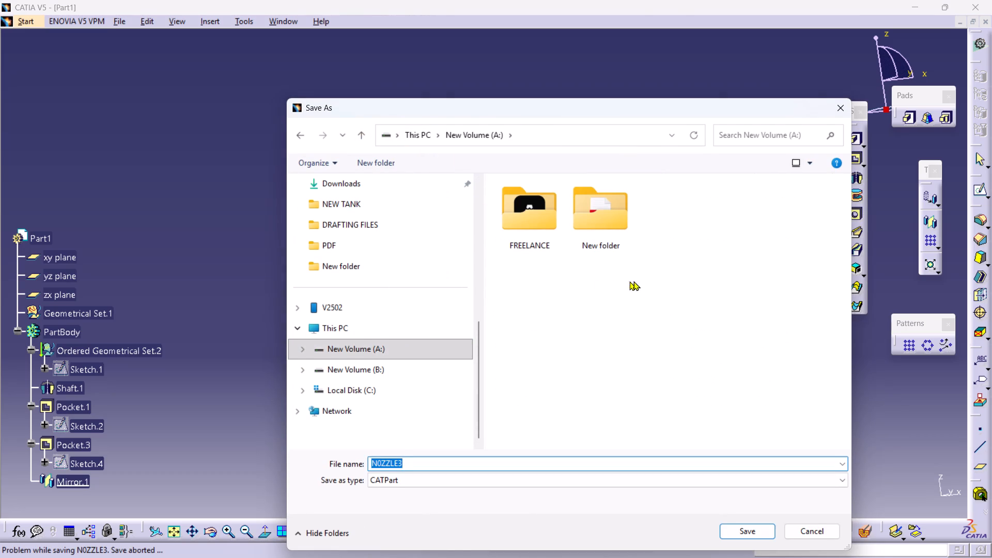
{"action": "right_click", "coordinate": [650, 281]}
{"action": "left_click", "coordinate": [689, 398]}
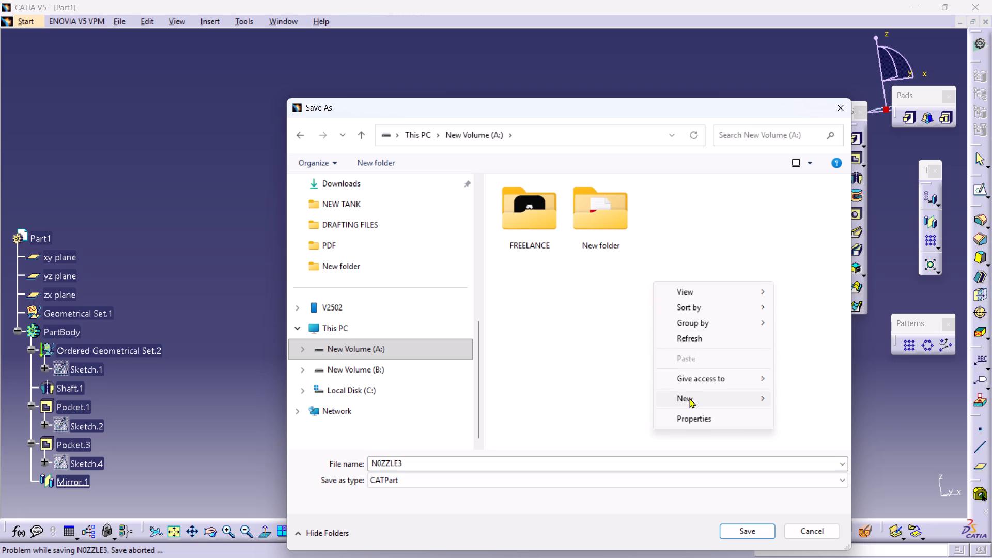
{"action": "left_click", "coordinate": [800, 203]}
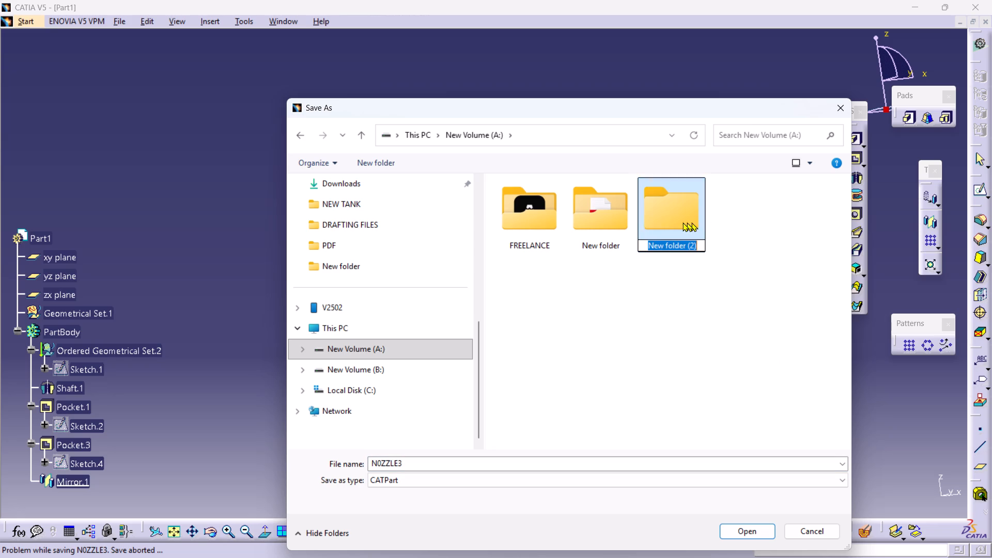
{"action": "type", "text": "PI"}
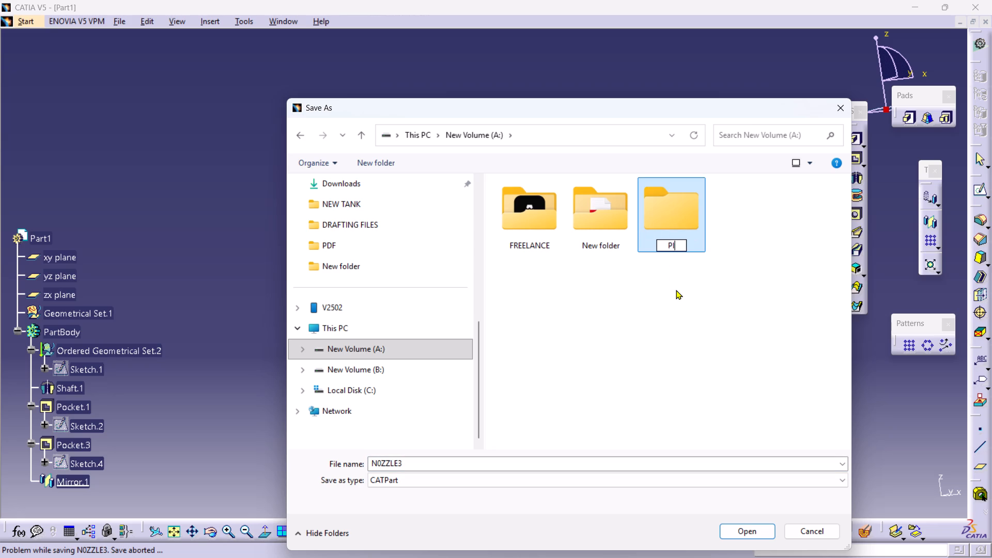
{"action": "type", "text": "STO"}
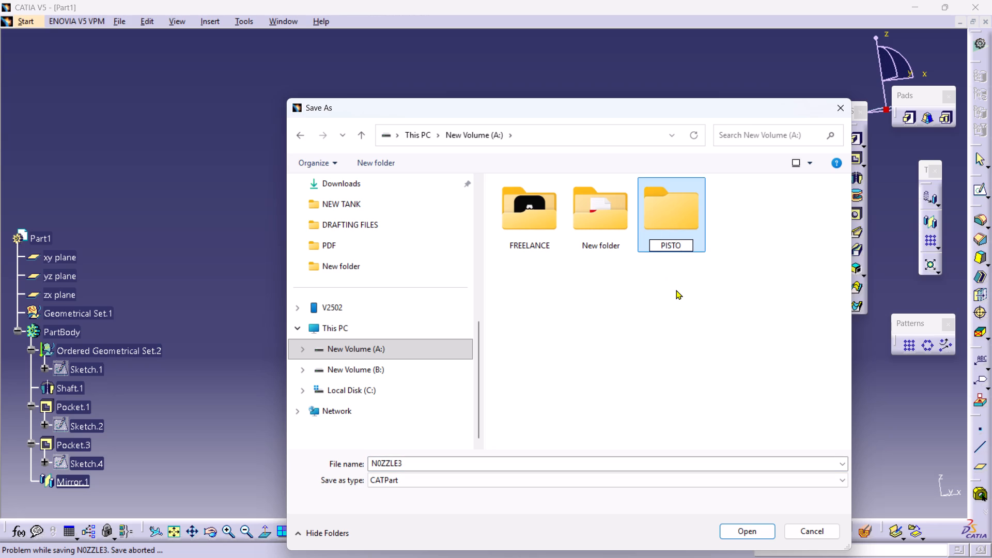
{"action": "key", "text": "n"}
{"action": "key", "text": "Return"}
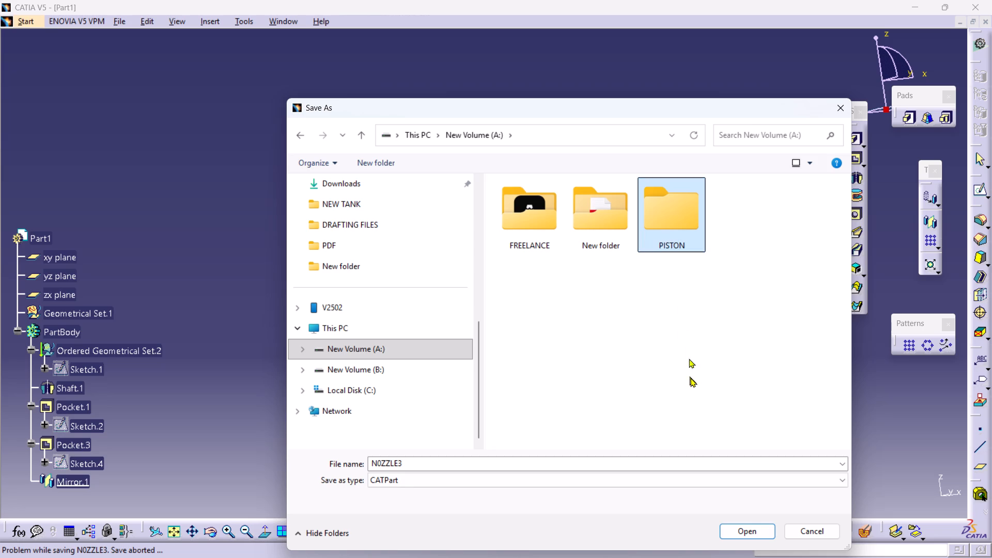
Save the piston part as a CATPart named HEAD in the PISTON folder on New Volume (A:).
{"action": "left_click", "coordinate": [691, 220]}
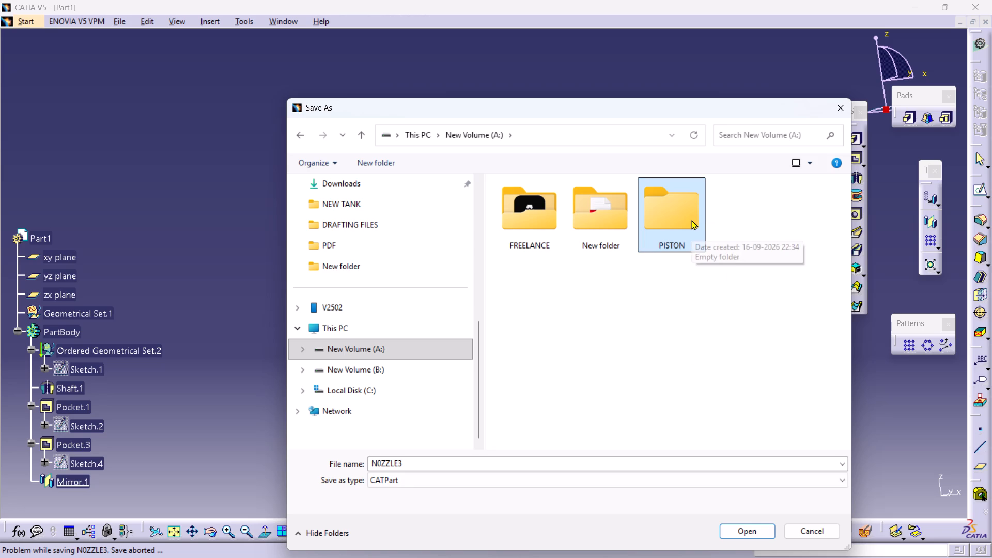
{"action": "triple_click", "coordinate": [691, 220]}
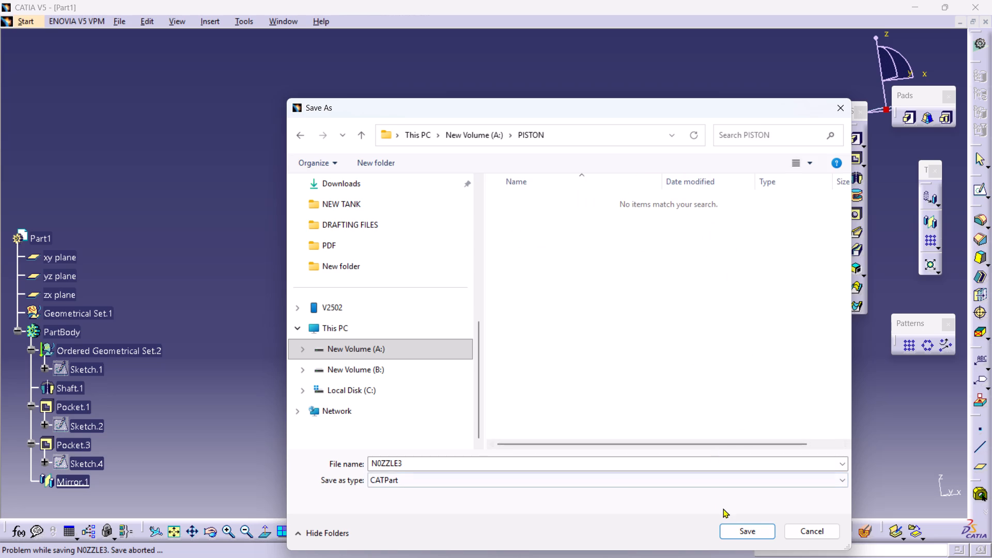
{"action": "double_click", "coordinate": [604, 462]}
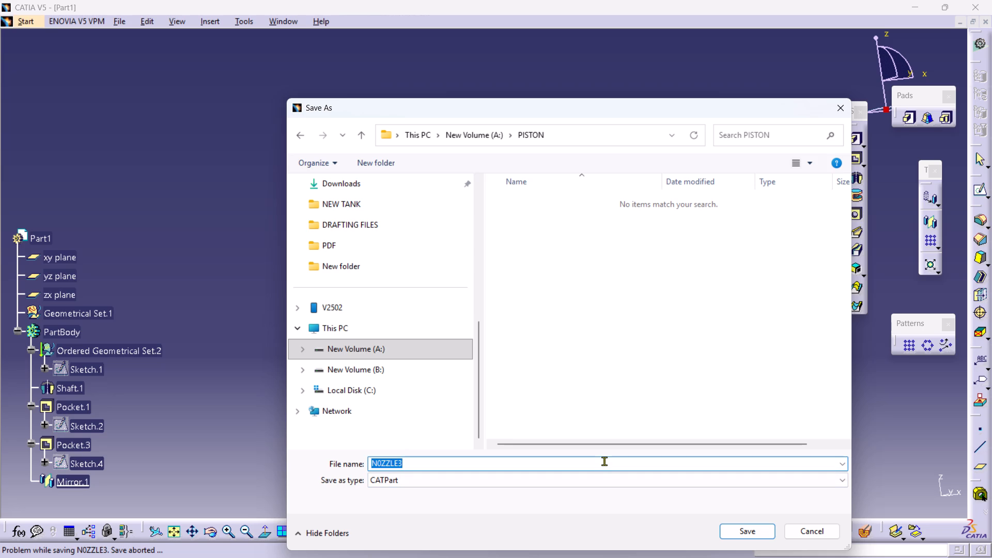
{"action": "type", "text": "HEAD"}
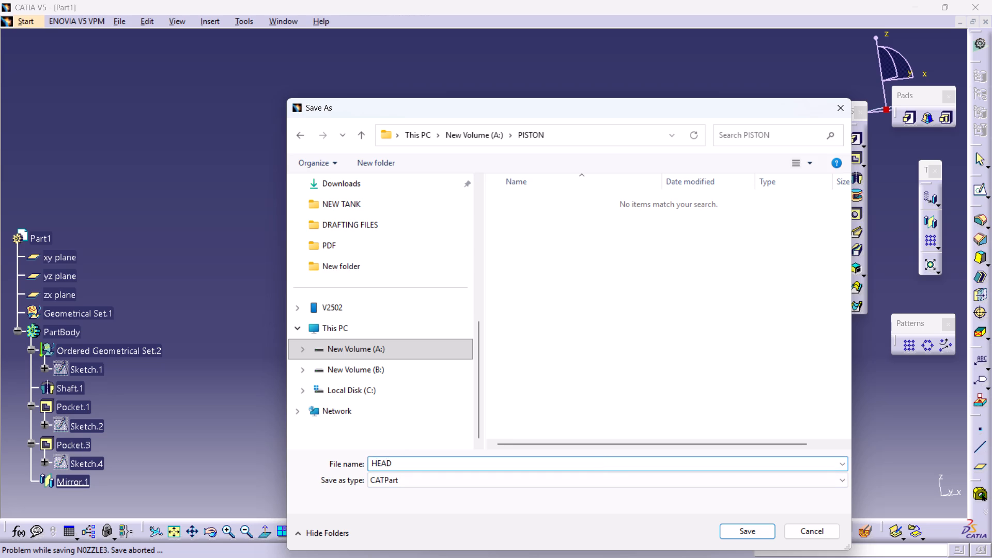
{"action": "key", "text": "Return"}
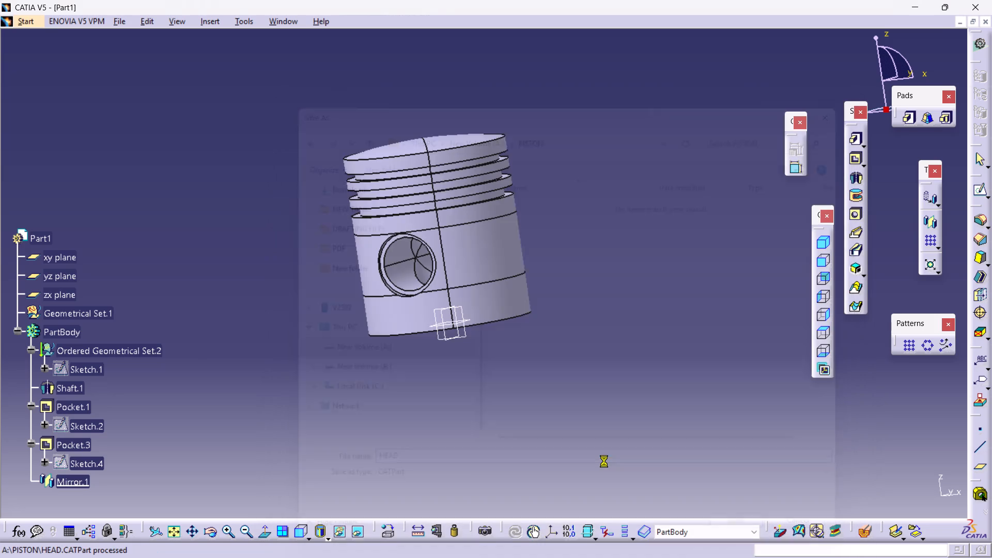
Save the HEAD part once more under its existing name.
{"action": "double_click", "coordinate": [613, 367]}
{"action": "middle_click_drag", "start_coordinate": [554, 269], "coordinate": [510, 348]}
{"action": "right_click_drag", "start_coordinate": [554, 268], "coordinate": [510, 348]}
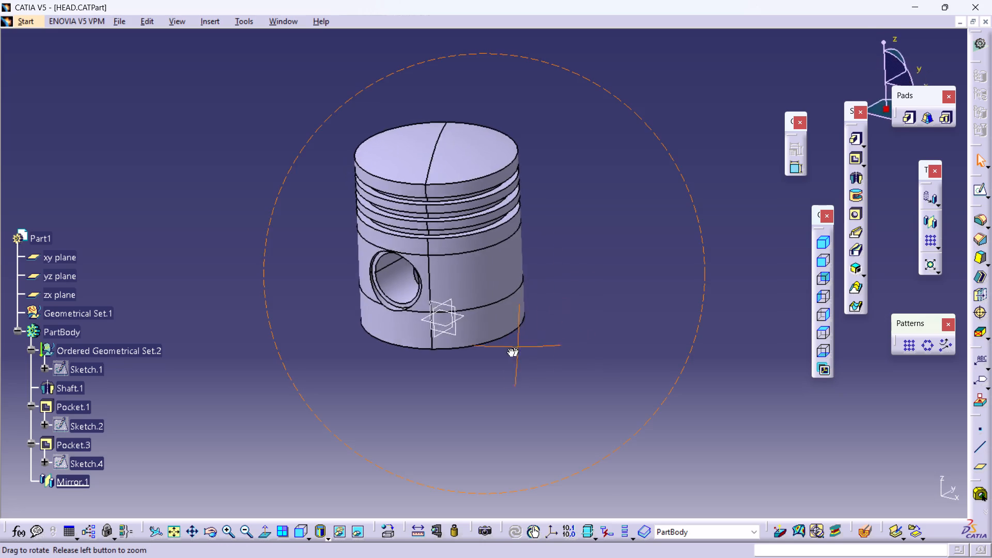
{"action": "right_click_drag", "start_coordinate": [510, 348], "coordinate": [466, 346]}
{"action": "middle_click_drag", "start_coordinate": [510, 348], "coordinate": [467, 345]}
{"action": "double_click", "coordinate": [521, 372]}
{"action": "key", "text": "ctrl+s"}
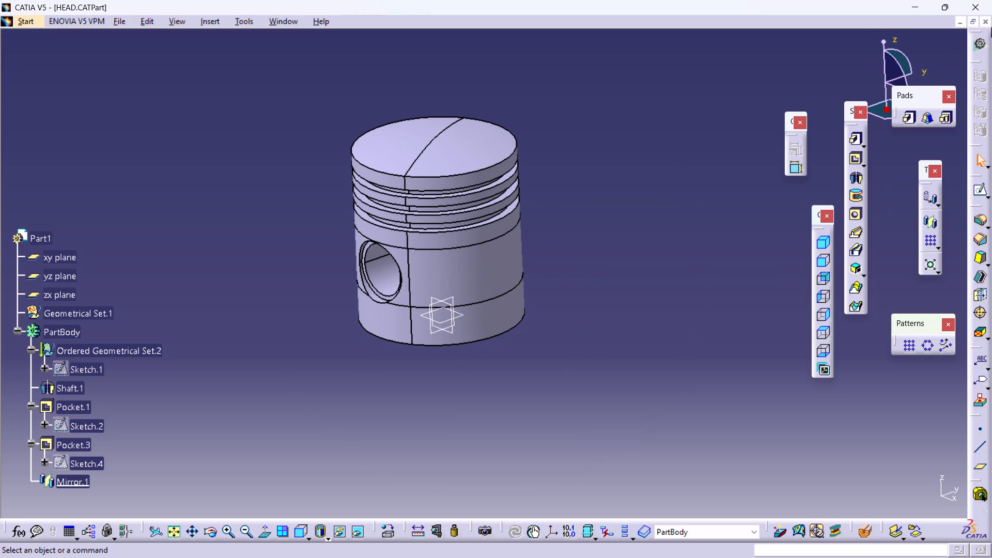
Create a new Part Design part named CONNECTING ROD, keeping the default hybrid design and geometrical set options.
{"action": "left_click", "coordinate": [28, 21]}
{"action": "left_click", "coordinate": [51, 54]}
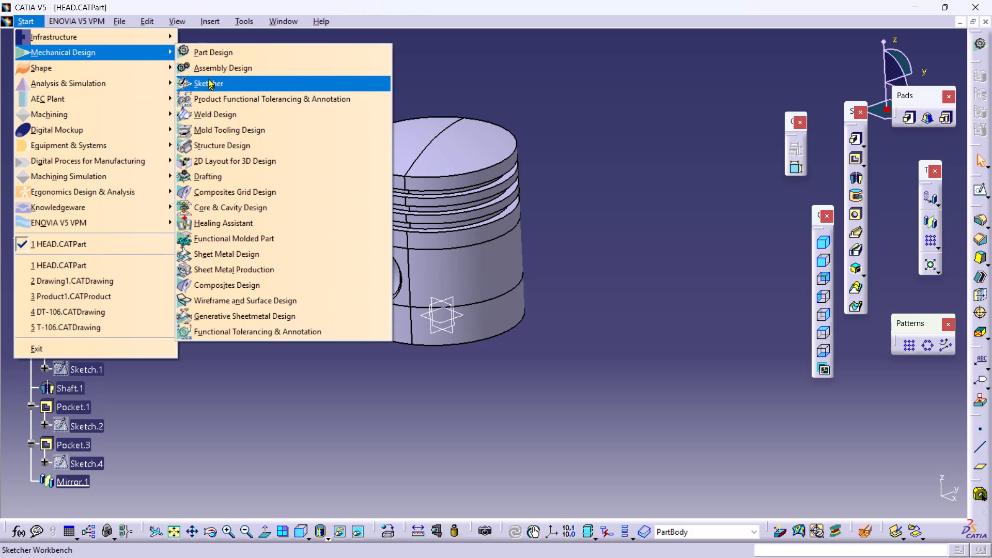
{"action": "left_click", "coordinate": [210, 58]}
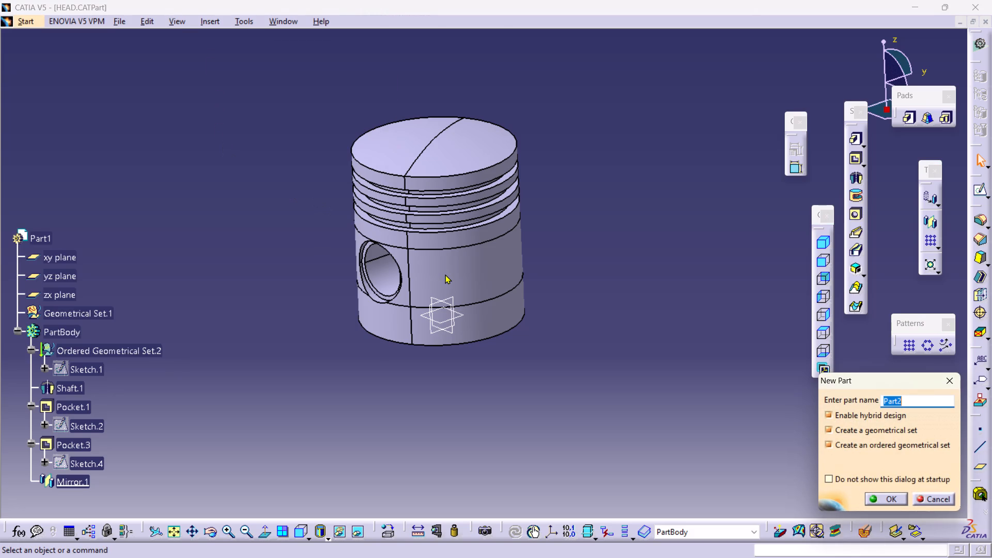
{"action": "type", "text": "CONNECTING"}
{"action": "key", "text": "space"}
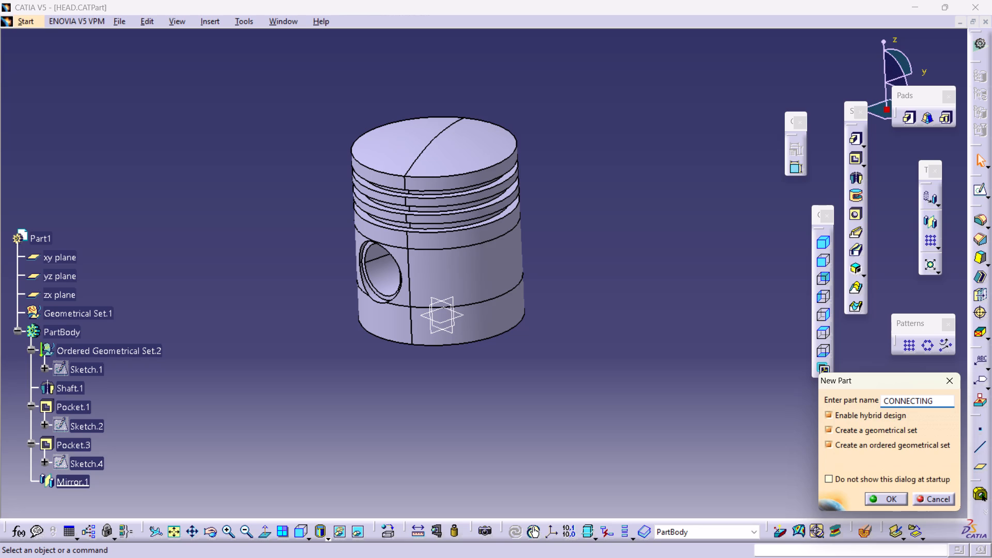
{"action": "type", "text": "TPD"}
{"action": "key", "text": "BackSpace"}
{"action": "key", "text": "BackSpace"}
{"action": "key", "text": "BackSpace"}
{"action": "type", "text": "ROD"}
{"action": "key", "text": "Return"}
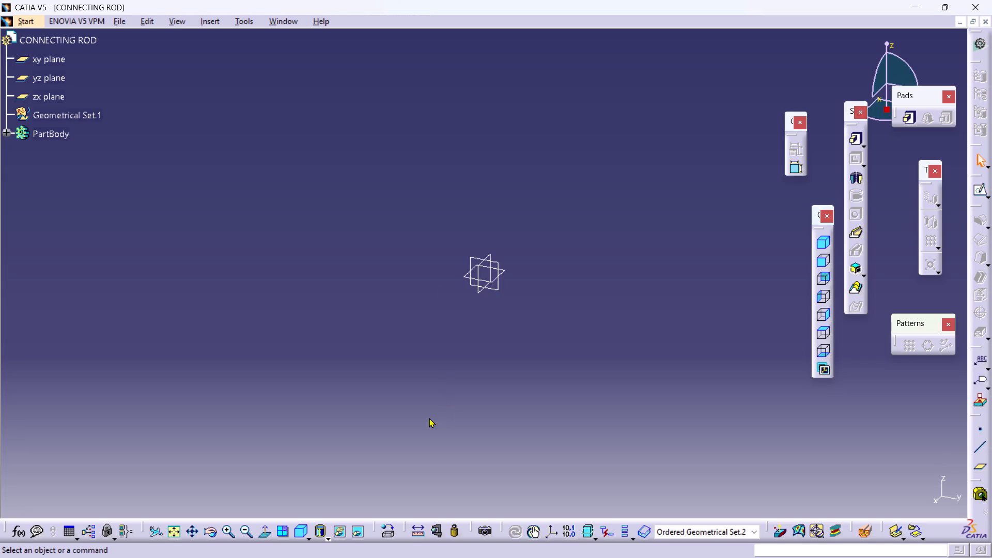
{"action": "double_click", "coordinate": [467, 333]}
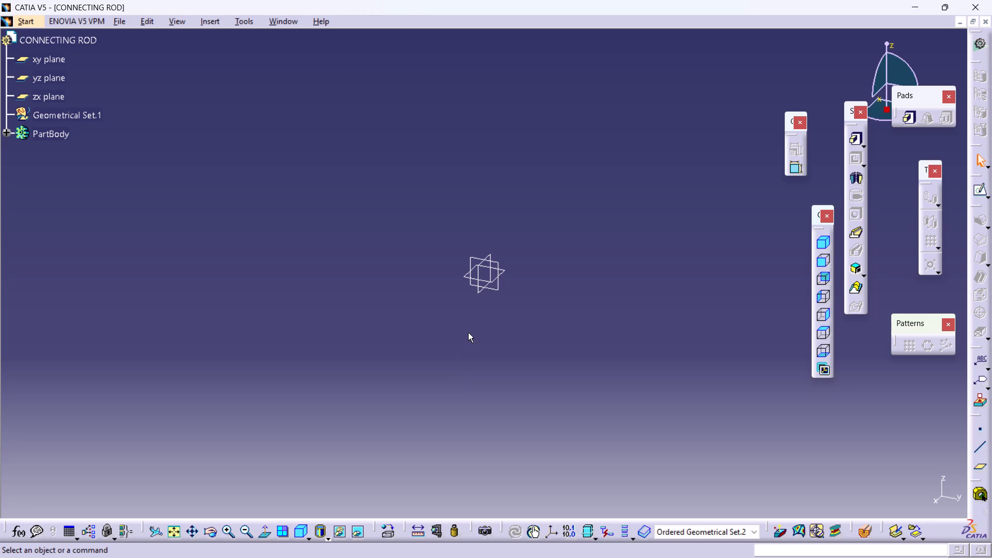
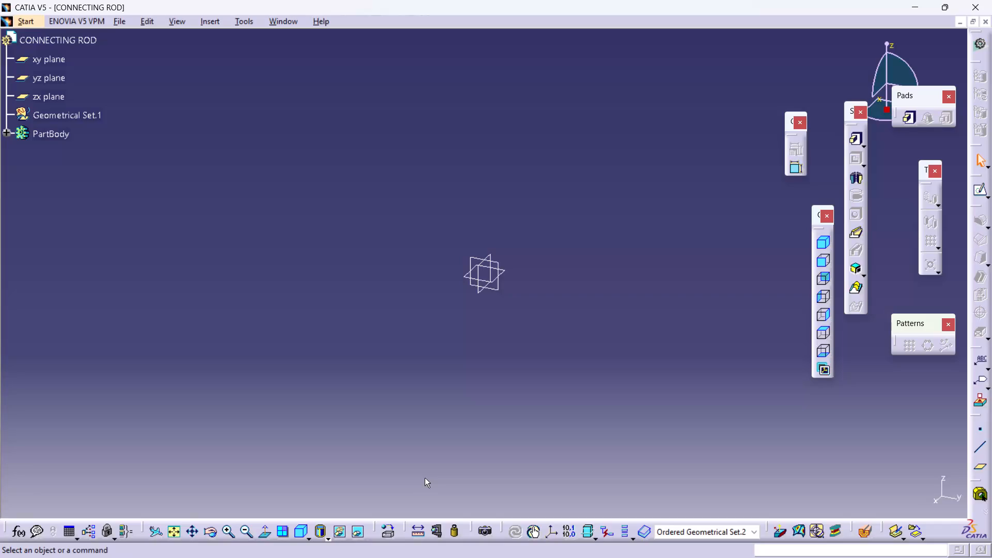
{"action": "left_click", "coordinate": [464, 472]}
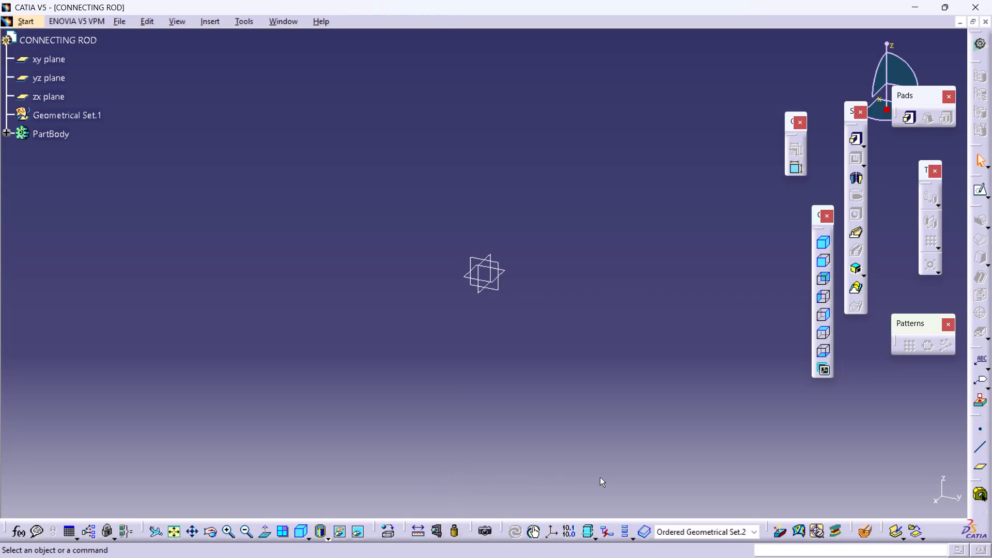
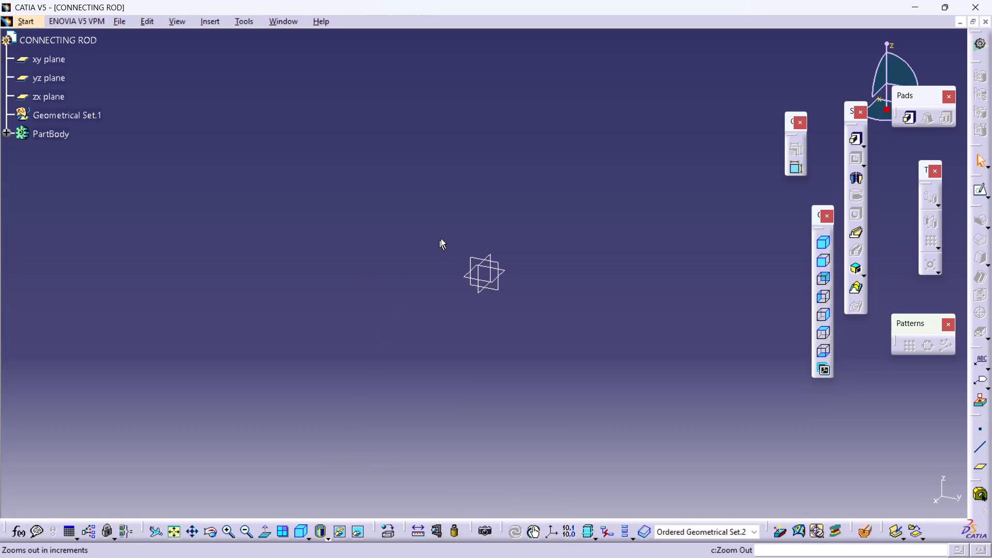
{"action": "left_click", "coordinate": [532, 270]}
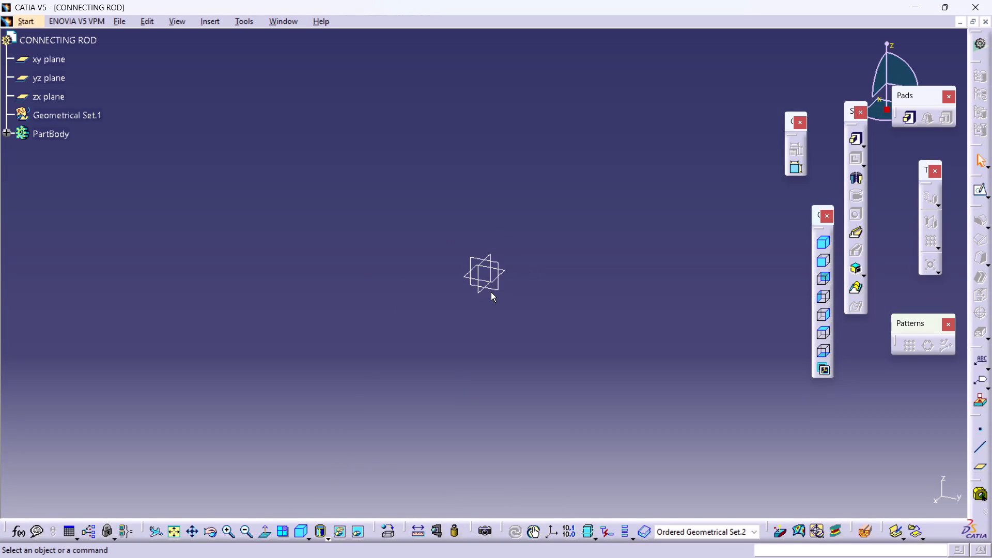
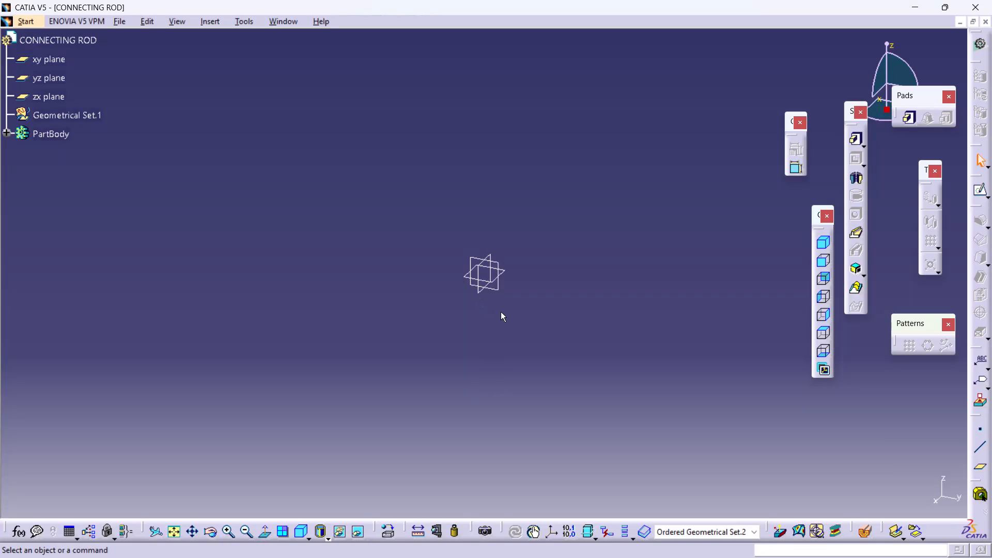
Start a new sketch on the xy plane of the CONNECTING ROD part.
{"action": "left_click", "coordinate": [569, 319]}
{"action": "left_click", "coordinate": [507, 271]}
{"action": "left_click", "coordinate": [975, 190]}
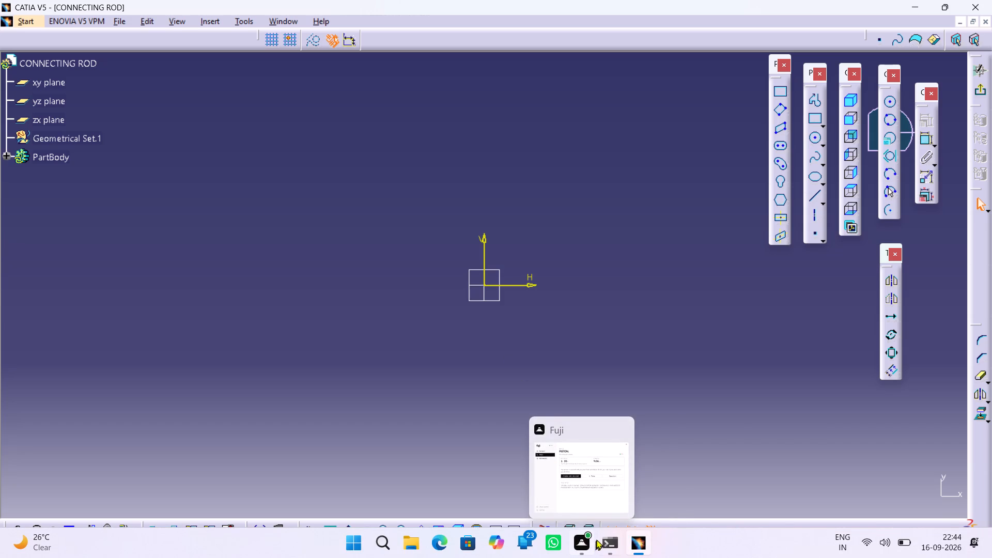
{"action": "left_click", "coordinate": [629, 292]}
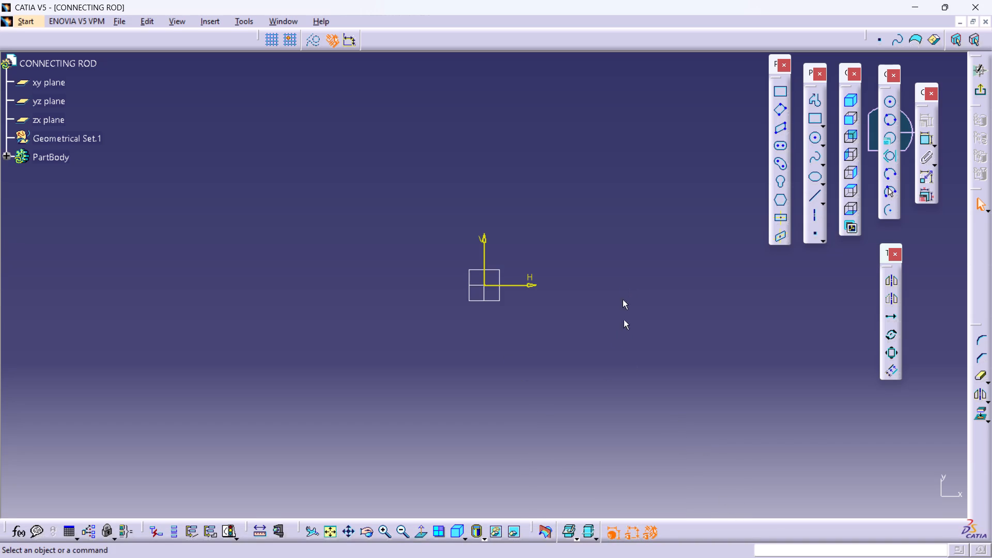
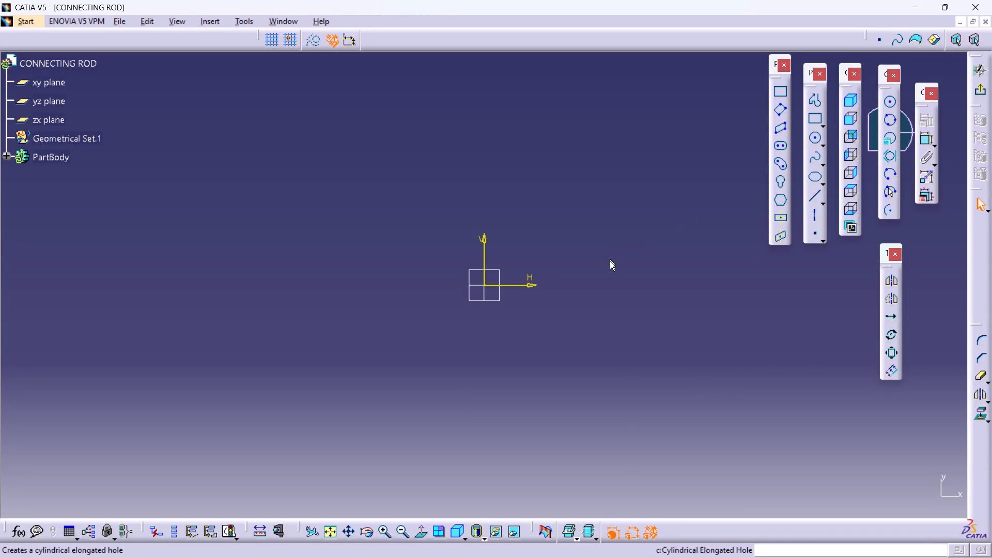
Sketch a circle about 42 mm in diameter above the origin, close to the vertical axis.
{"action": "left_click", "coordinate": [890, 100]}
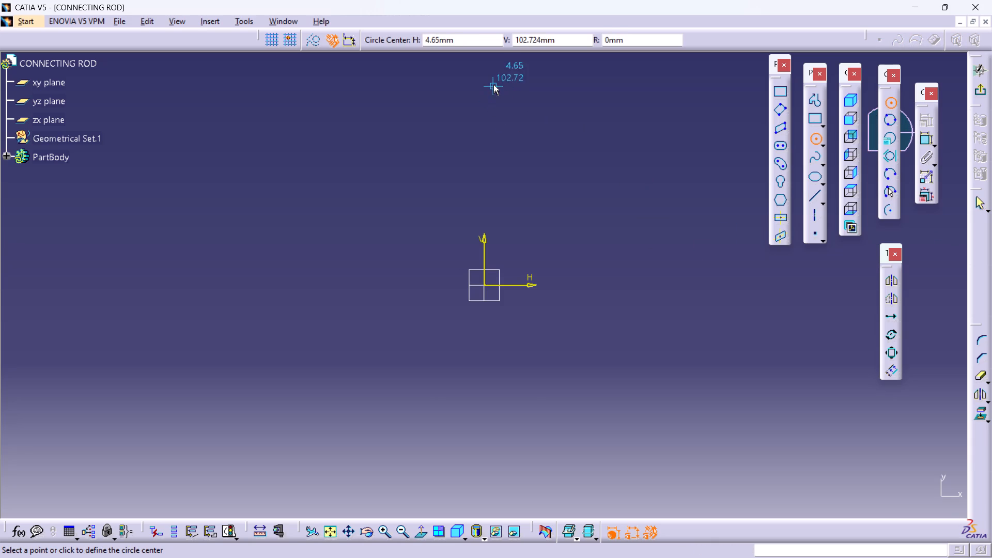
{"action": "left_click", "coordinate": [490, 84]}
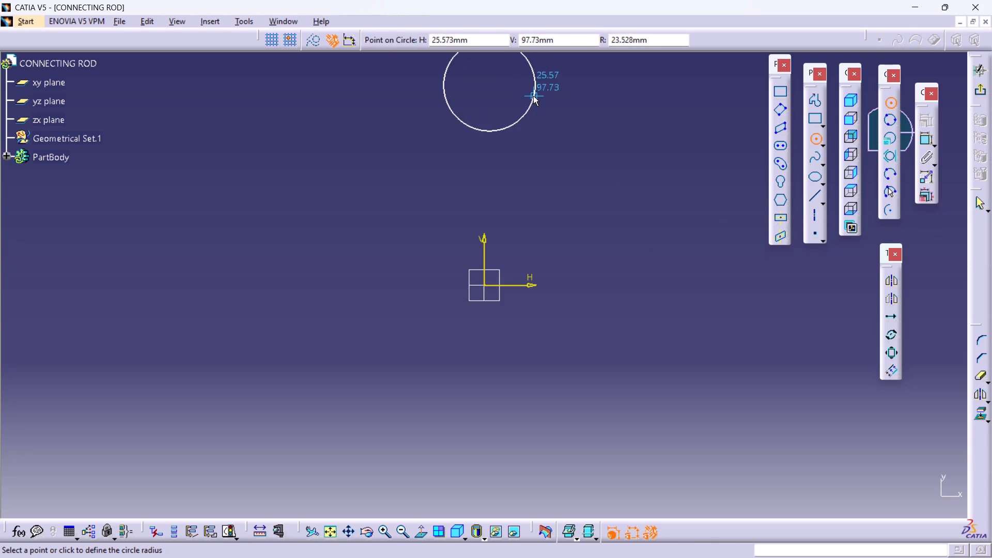
{"action": "left_click", "coordinate": [528, 96]}
Sketch a three-point arc of about 51 mm radius below the origin, bulging upward toward the circle.
{"action": "middle_click_drag", "start_coordinate": [572, 133], "coordinate": [584, 200]}
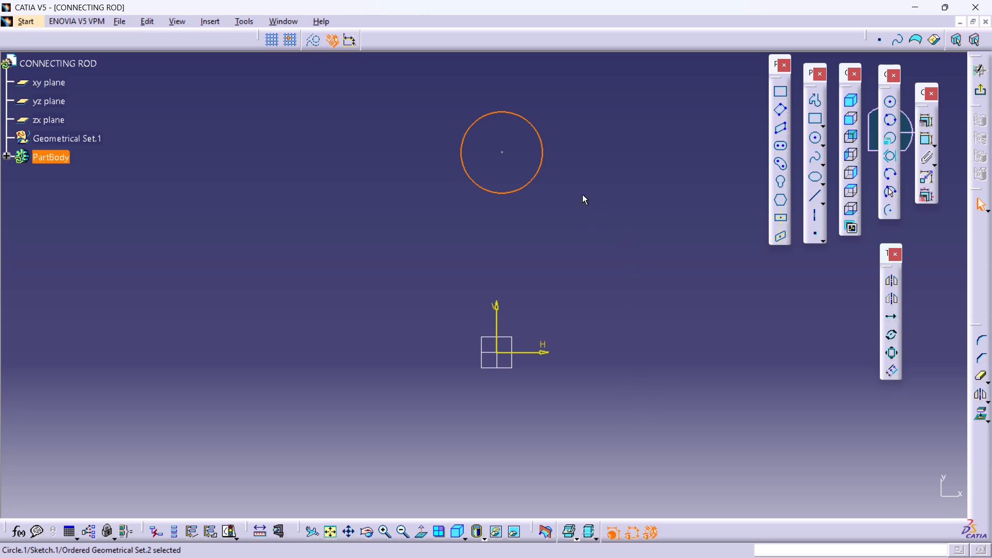
{"action": "middle_click_drag", "start_coordinate": [548, 285], "coordinate": [569, 271]}
{"action": "right_click", "coordinate": [531, 184]}
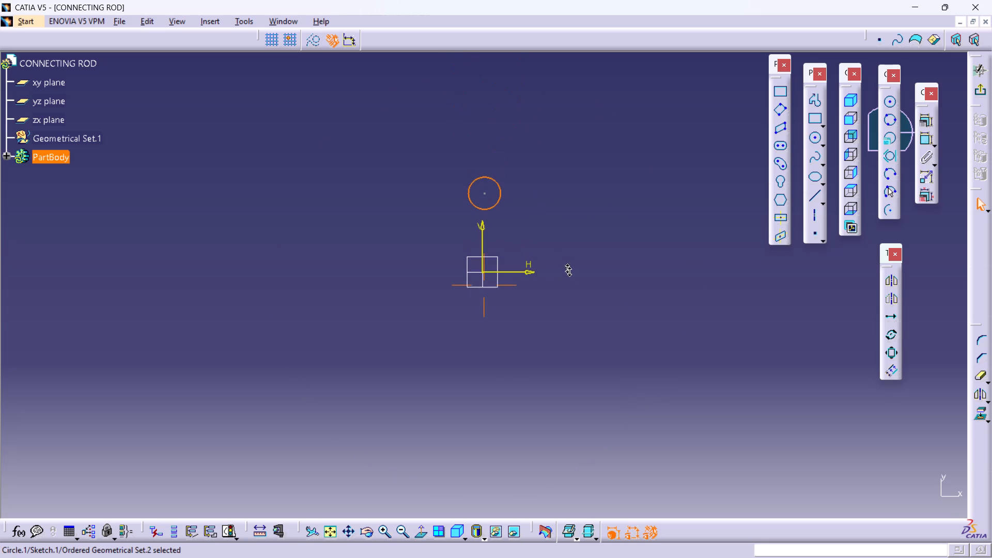
{"action": "middle_click_drag", "start_coordinate": [569, 271], "coordinate": [571, 272]}
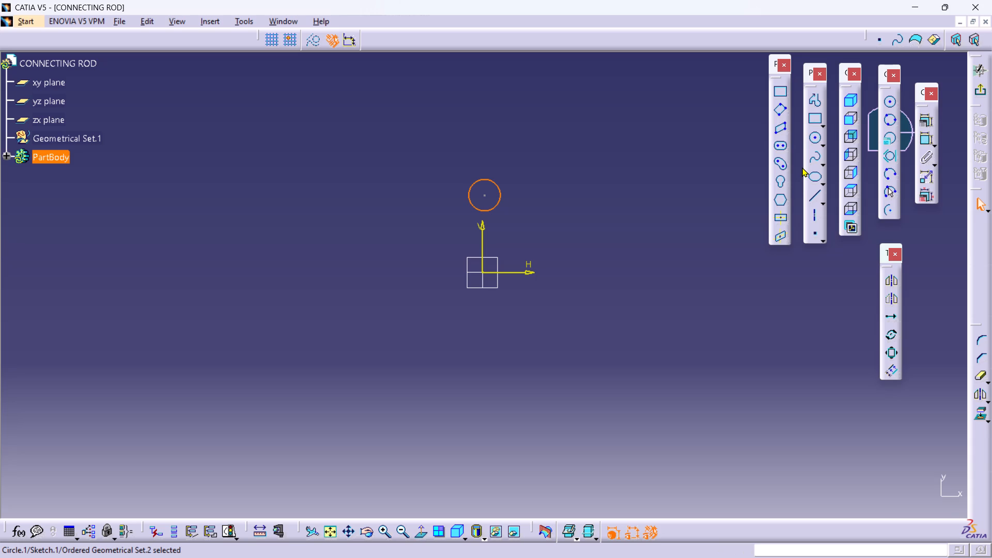
{"action": "left_click", "coordinate": [888, 174]}
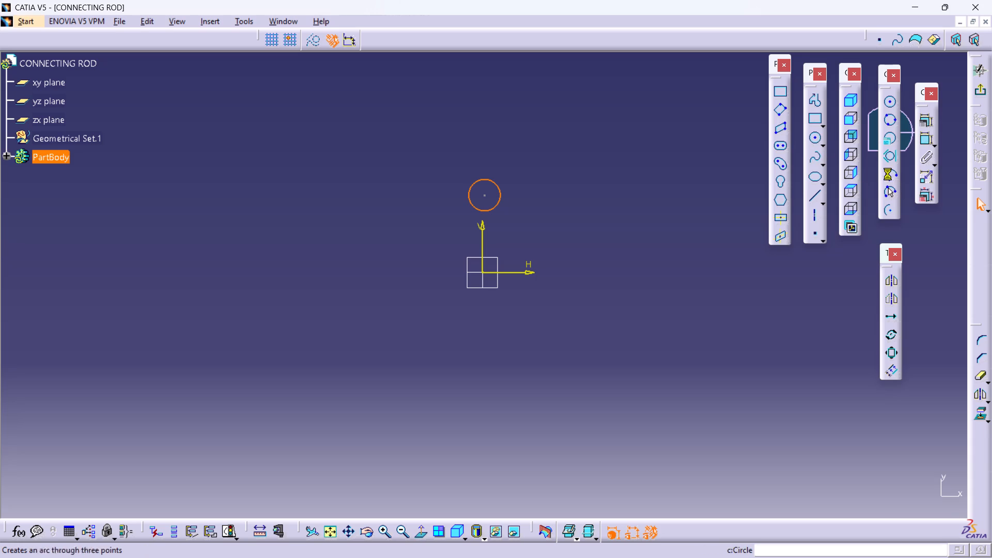
{"action": "left_click", "coordinate": [453, 359]}
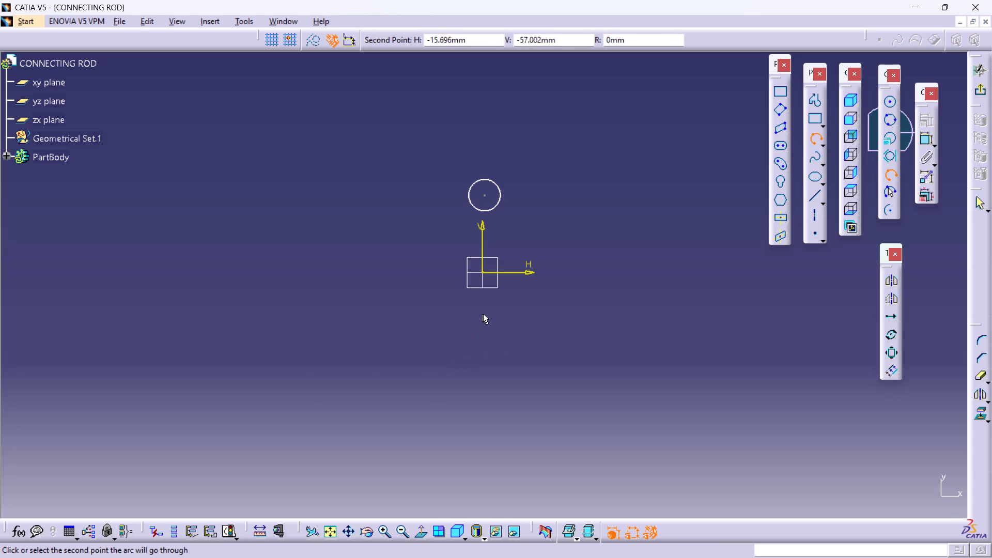
{"action": "left_click", "coordinate": [484, 331]}
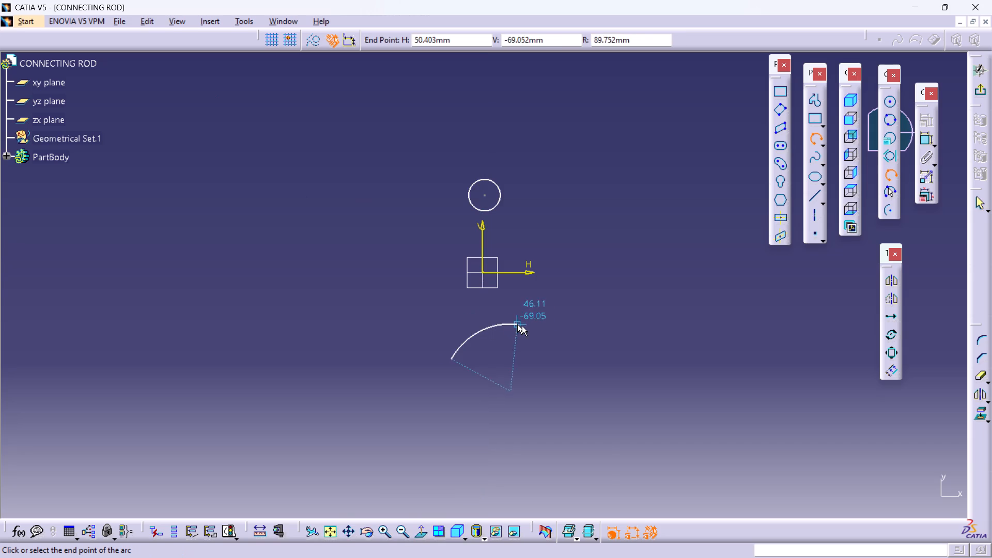
{"action": "left_click", "coordinate": [528, 361]}
{"action": "double_click", "coordinate": [625, 335]}
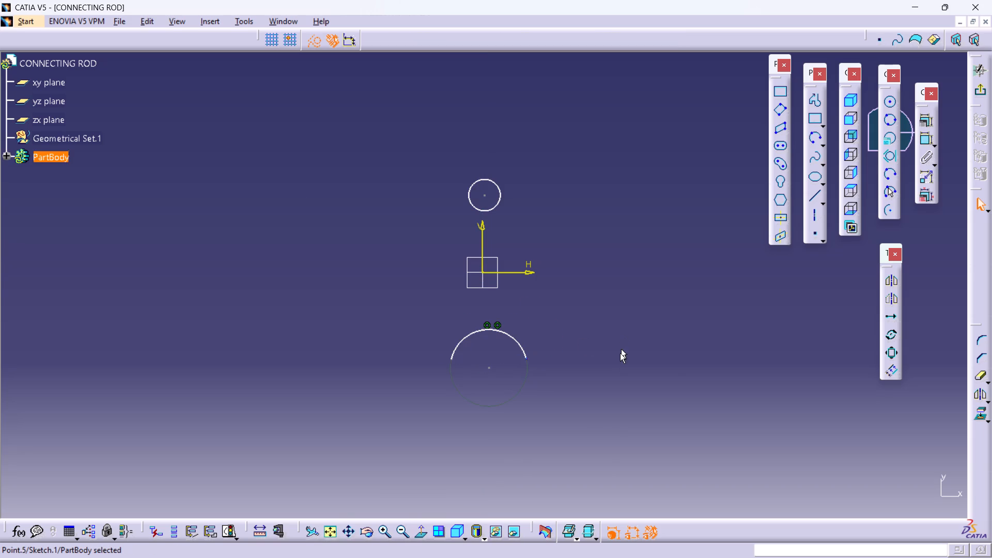
Dimension the upper circle's diameter and set it to 30 mm.
{"action": "middle_click_drag", "start_coordinate": [618, 357], "coordinate": [606, 235]}
{"action": "right_click", "coordinate": [616, 291]}
{"action": "middle_click_drag", "start_coordinate": [623, 195], "coordinate": [642, 271]}
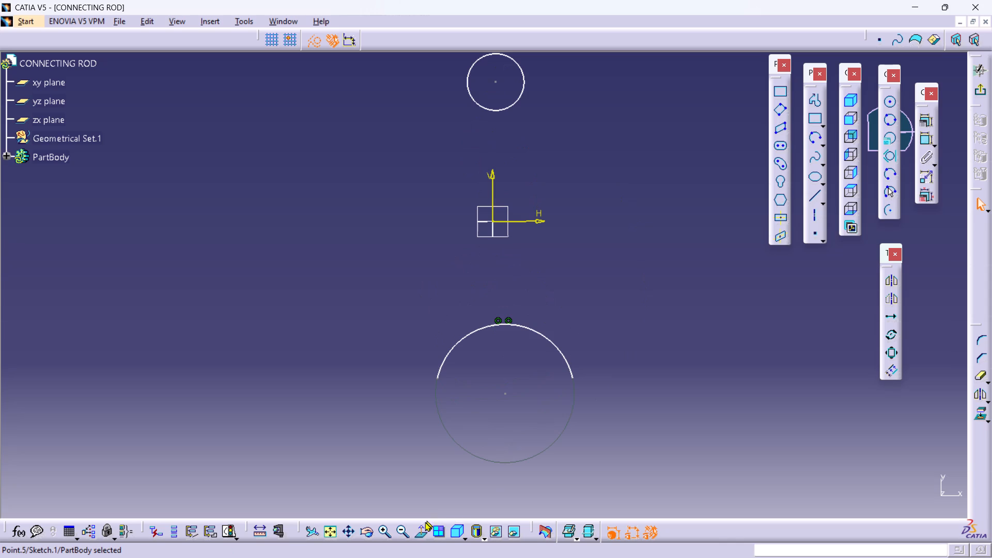
{"action": "left_click", "coordinate": [419, 531]}
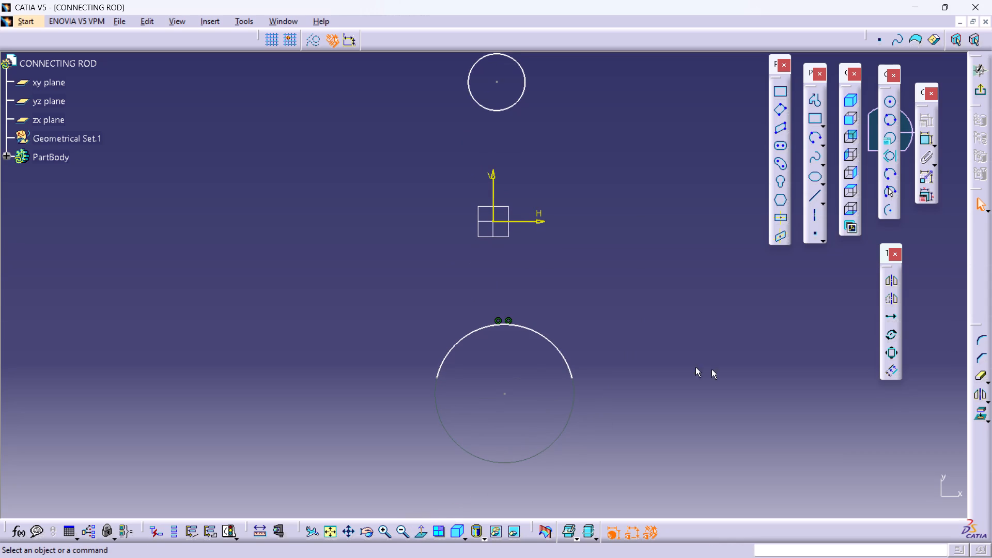
{"action": "double_click", "coordinate": [722, 357]}
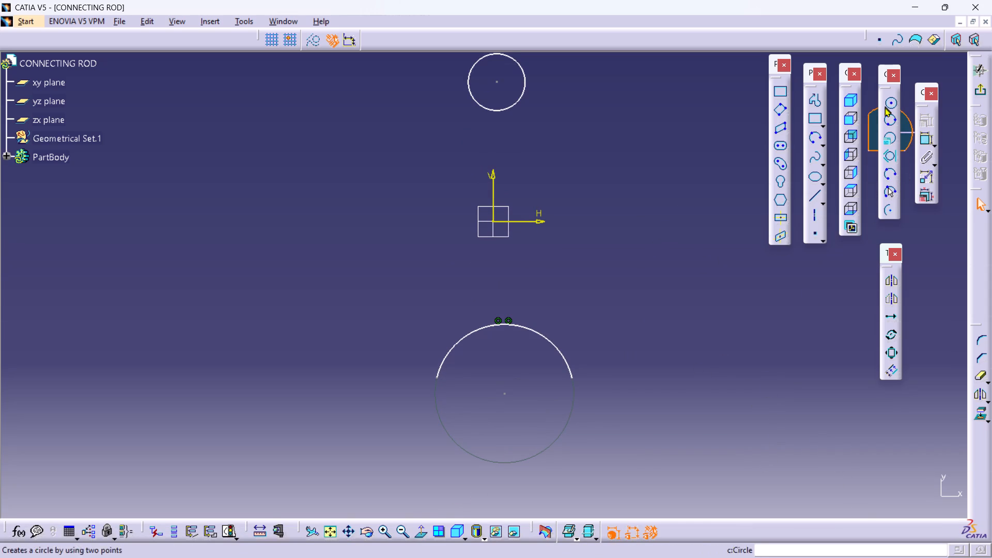
{"action": "double_click", "coordinate": [925, 140]}
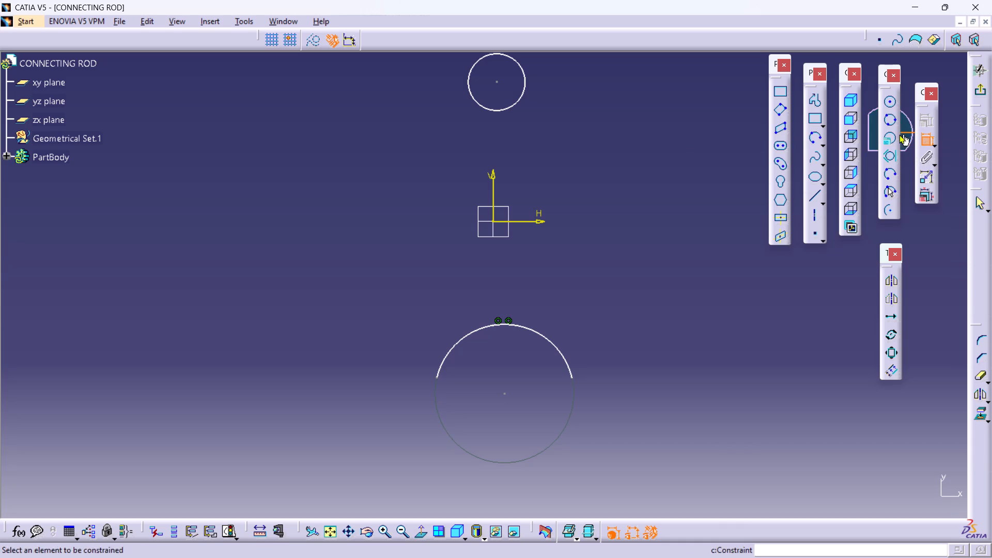
{"action": "left_click", "coordinate": [519, 97]}
{"action": "left_click", "coordinate": [602, 130]}
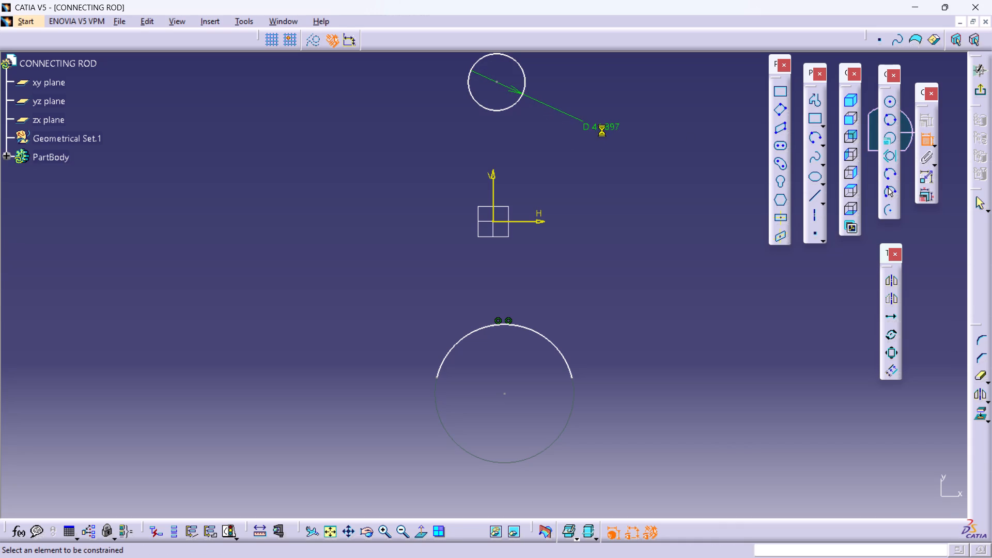
{"action": "double_click", "coordinate": [602, 130]}
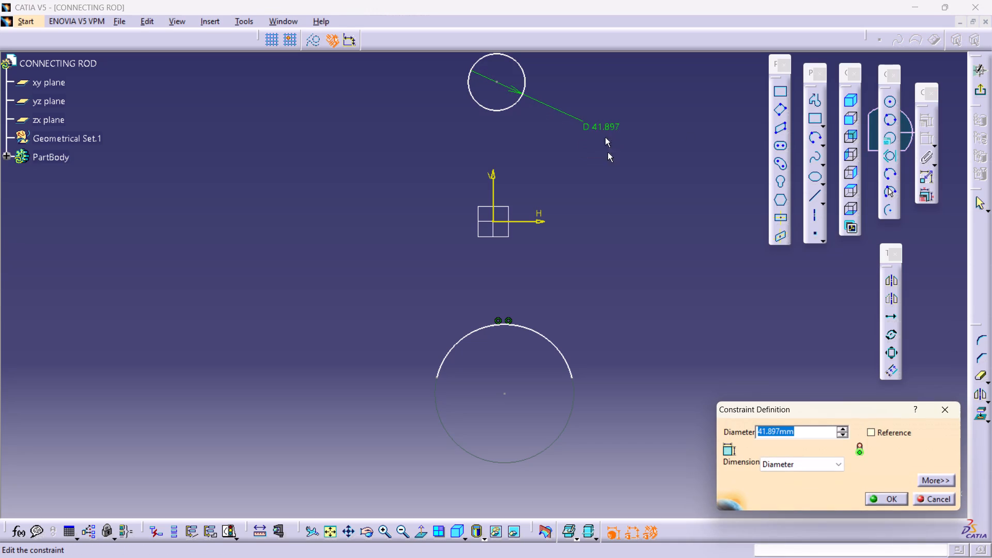
{"action": "type", "text": "30"}
{"action": "key", "text": "Return"}
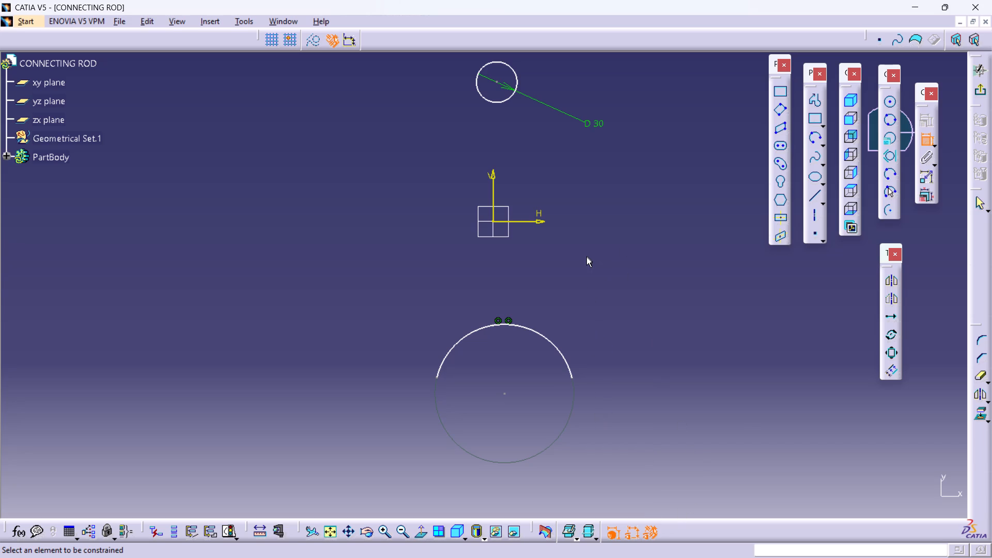
Dimension the lower arc's radius and set it to 36 mm.
{"action": "middle_click_drag", "start_coordinate": [590, 164], "coordinate": [603, 243]}
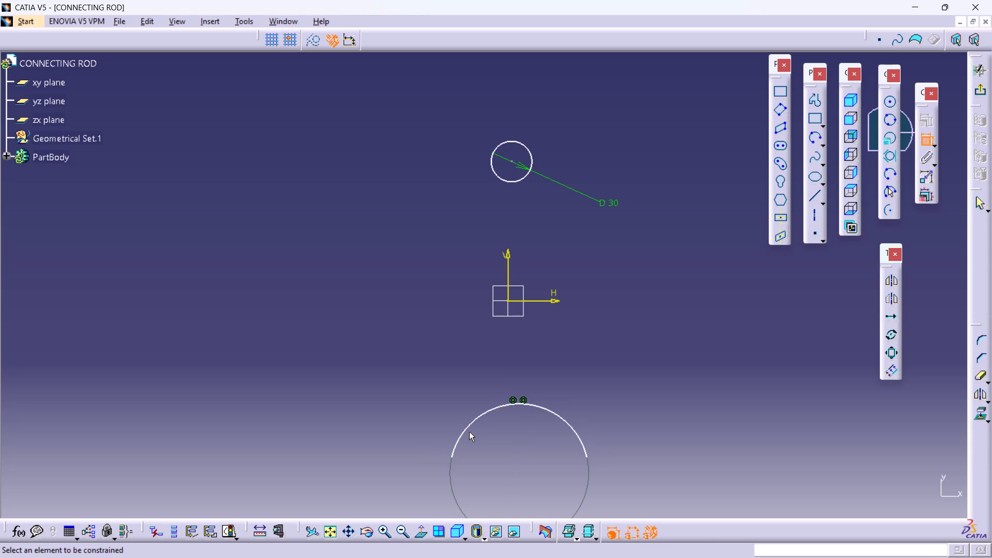
{"action": "left_click", "coordinate": [481, 419]}
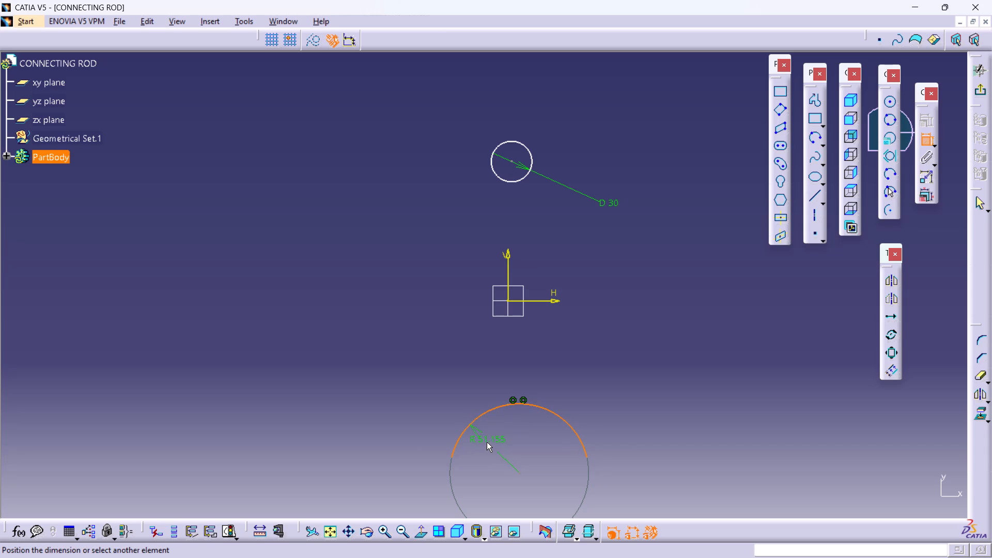
{"action": "left_click", "coordinate": [487, 442]}
{"action": "double_click", "coordinate": [490, 438]}
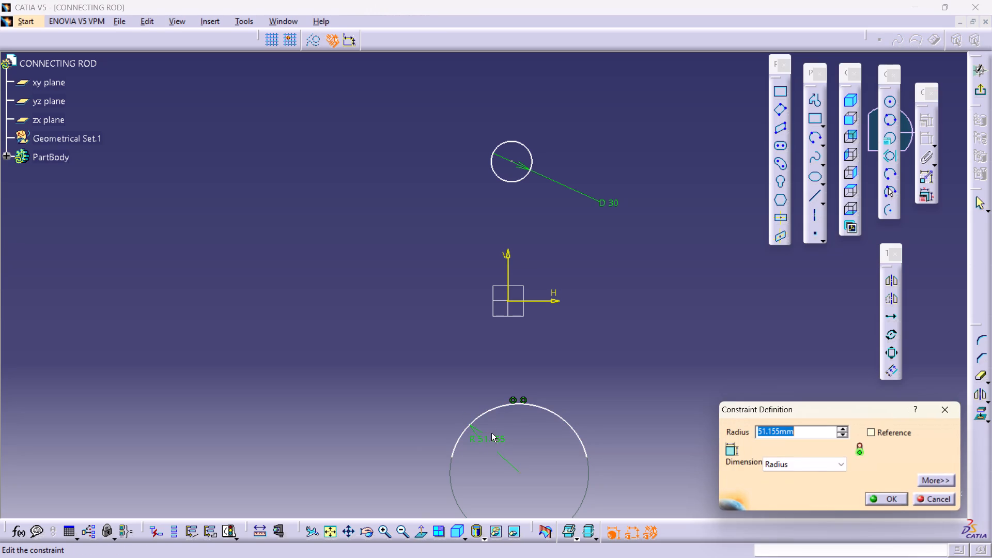
{"action": "key", "text": "6"}
{"action": "key", "text": "BackSpace"}
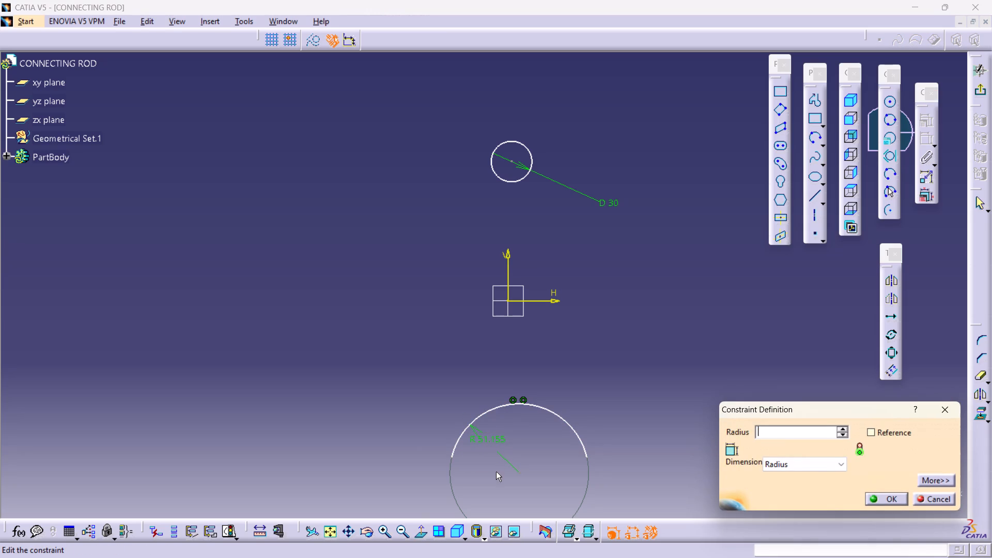
{"action": "type", "text": "36"}
{"action": "key", "text": "Return"}
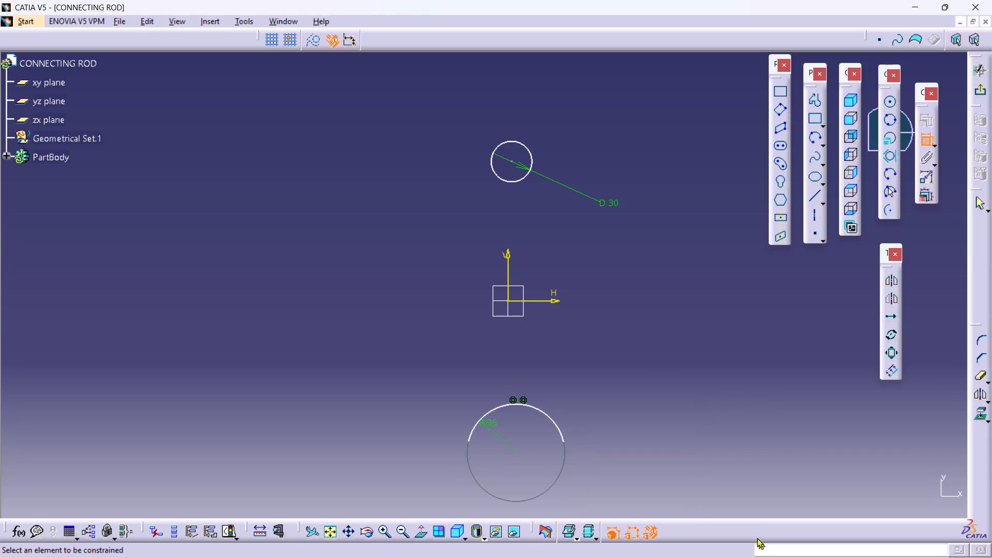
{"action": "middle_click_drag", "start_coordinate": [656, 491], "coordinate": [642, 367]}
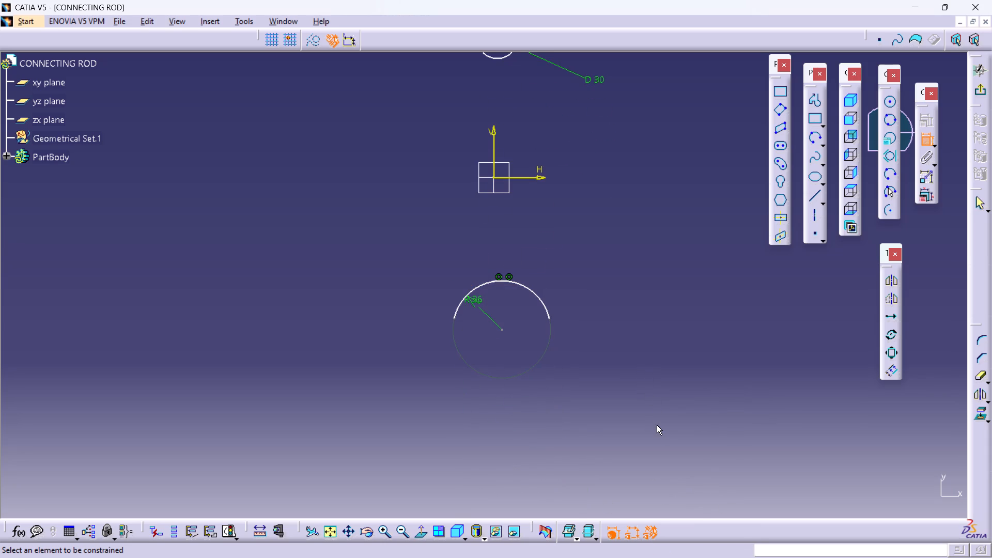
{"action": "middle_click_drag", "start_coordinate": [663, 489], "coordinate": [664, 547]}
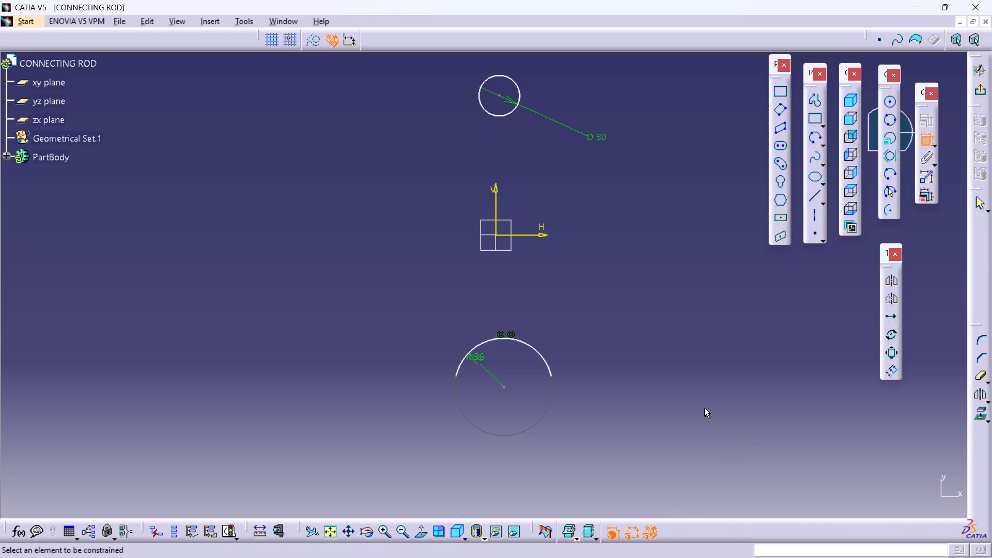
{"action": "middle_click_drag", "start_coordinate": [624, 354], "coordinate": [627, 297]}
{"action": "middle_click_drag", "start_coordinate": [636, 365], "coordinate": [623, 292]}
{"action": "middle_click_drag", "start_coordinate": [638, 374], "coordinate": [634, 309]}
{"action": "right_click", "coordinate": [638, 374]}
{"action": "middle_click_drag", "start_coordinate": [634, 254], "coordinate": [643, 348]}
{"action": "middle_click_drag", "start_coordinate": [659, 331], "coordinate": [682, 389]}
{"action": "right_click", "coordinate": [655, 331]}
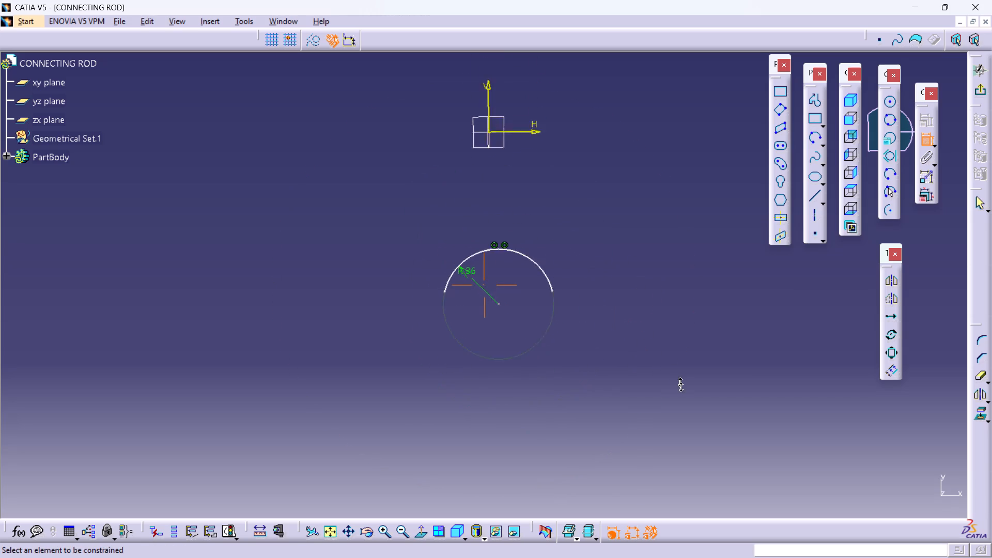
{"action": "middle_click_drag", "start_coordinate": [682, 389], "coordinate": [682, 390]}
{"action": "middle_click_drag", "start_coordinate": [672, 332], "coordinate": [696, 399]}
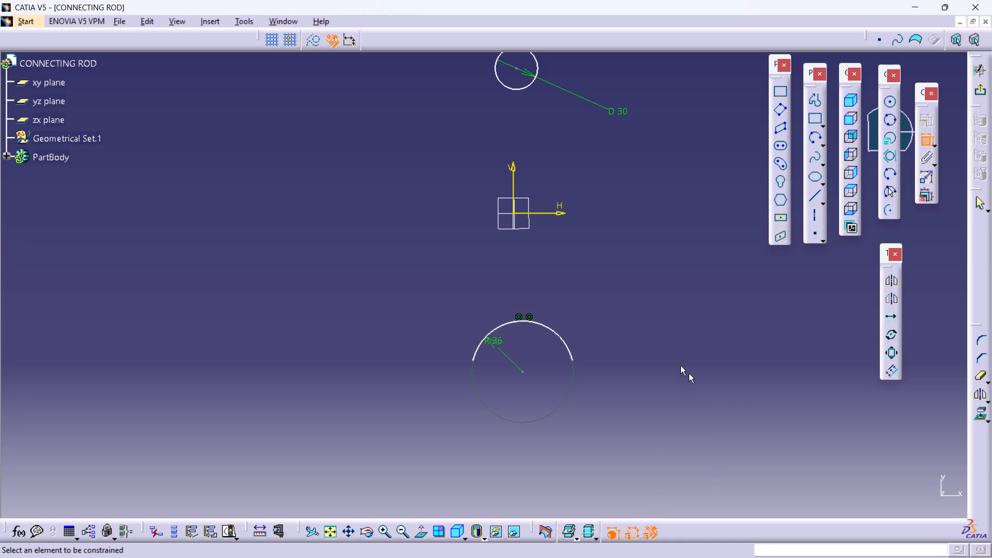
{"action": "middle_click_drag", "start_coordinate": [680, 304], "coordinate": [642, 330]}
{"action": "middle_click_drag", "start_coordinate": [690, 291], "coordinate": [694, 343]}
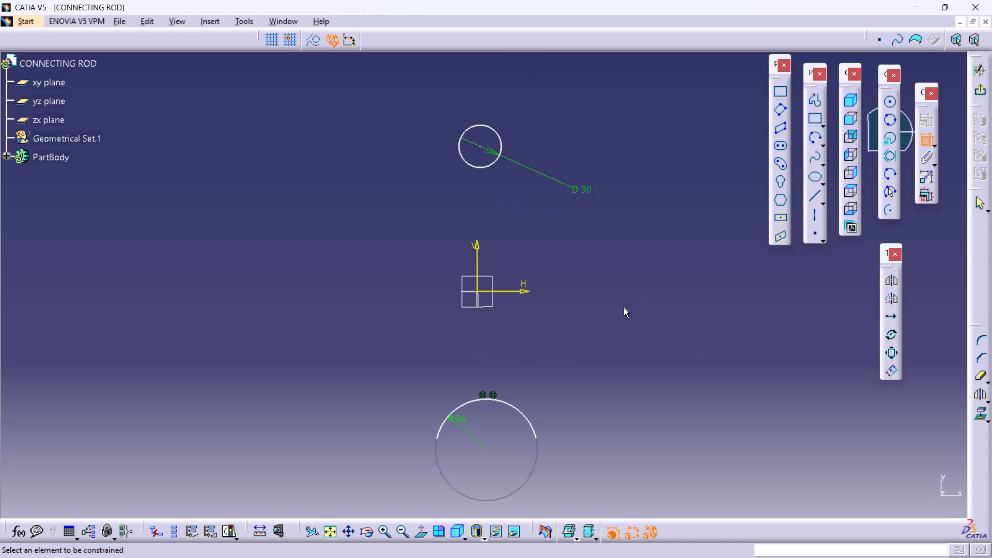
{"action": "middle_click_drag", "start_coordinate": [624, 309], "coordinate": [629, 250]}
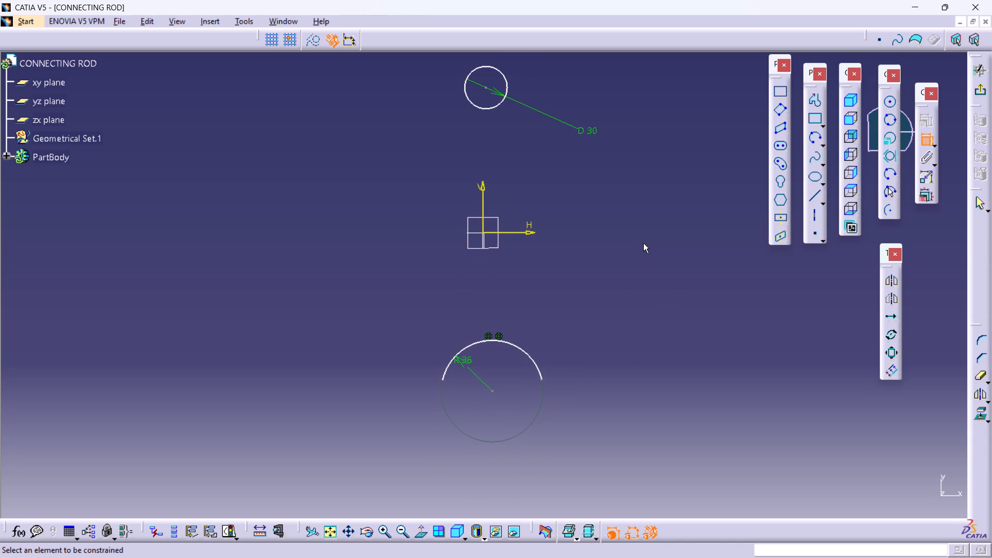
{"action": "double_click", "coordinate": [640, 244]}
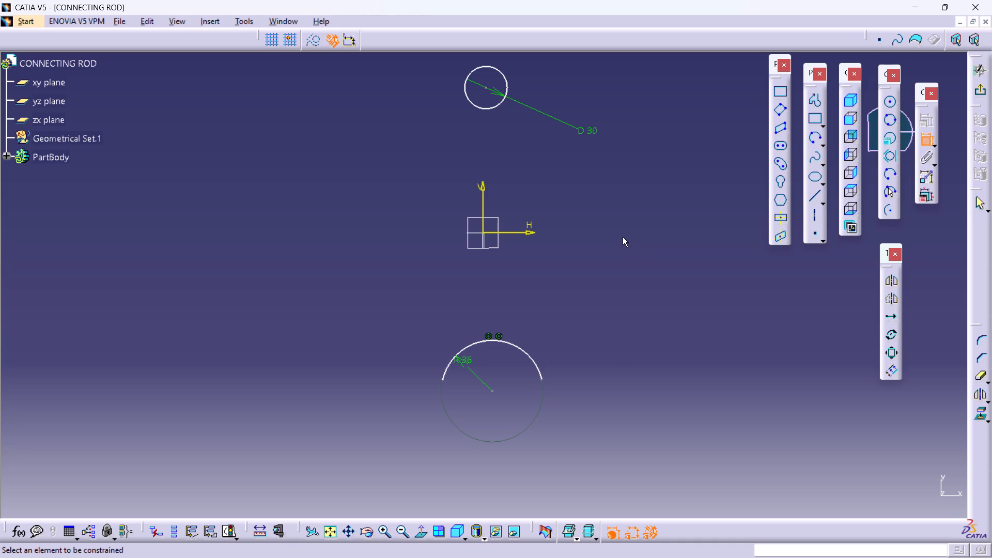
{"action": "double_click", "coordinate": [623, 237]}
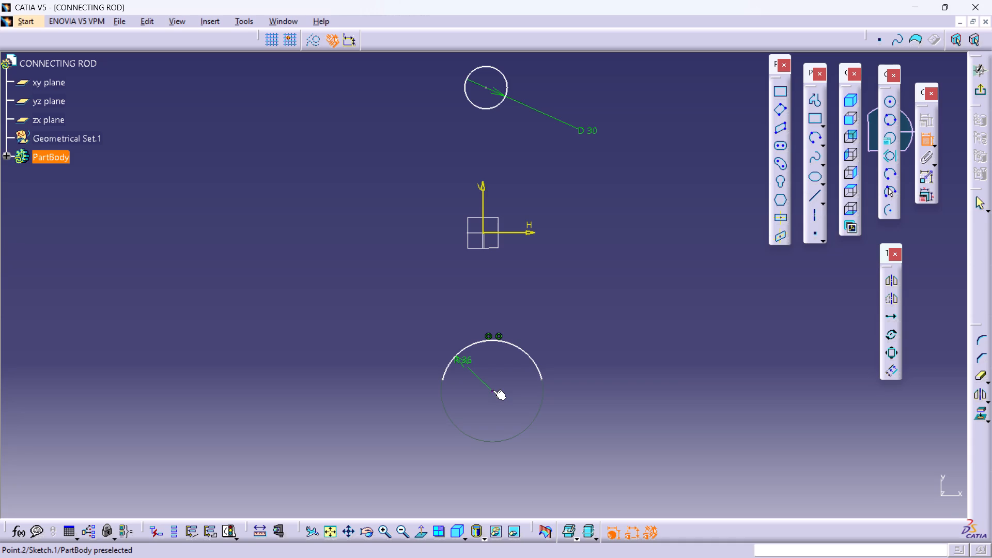
Dimension the distance between the arc's centre and the circle's centre and set it to 210 mm.
{"action": "left_click", "coordinate": [493, 390]}
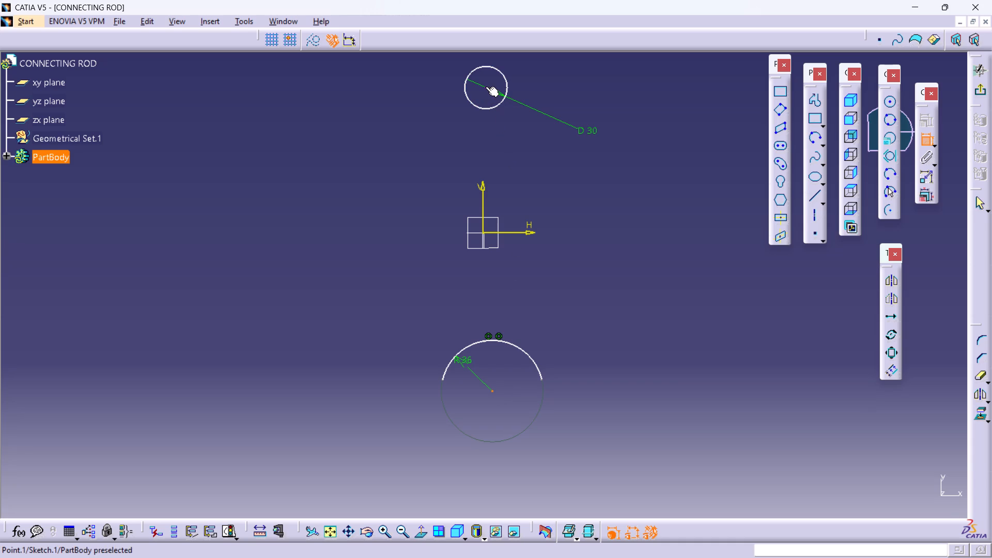
{"action": "left_click", "coordinate": [486, 87]}
{"action": "left_click", "coordinate": [594, 237]}
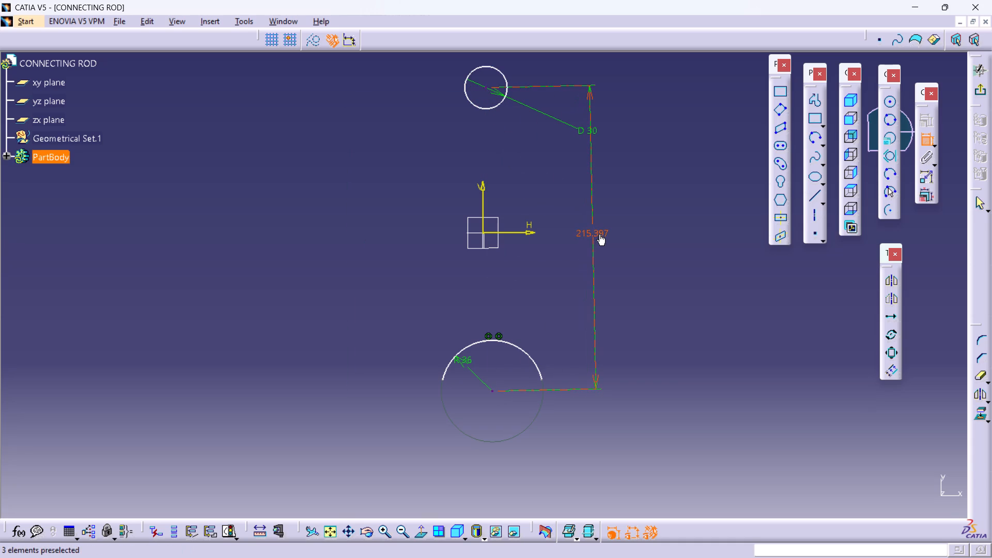
{"action": "double_click", "coordinate": [599, 234]}
{"action": "type", "text": "210"}
{"action": "key", "text": "Return"}
{"action": "left_click", "coordinate": [516, 312]}
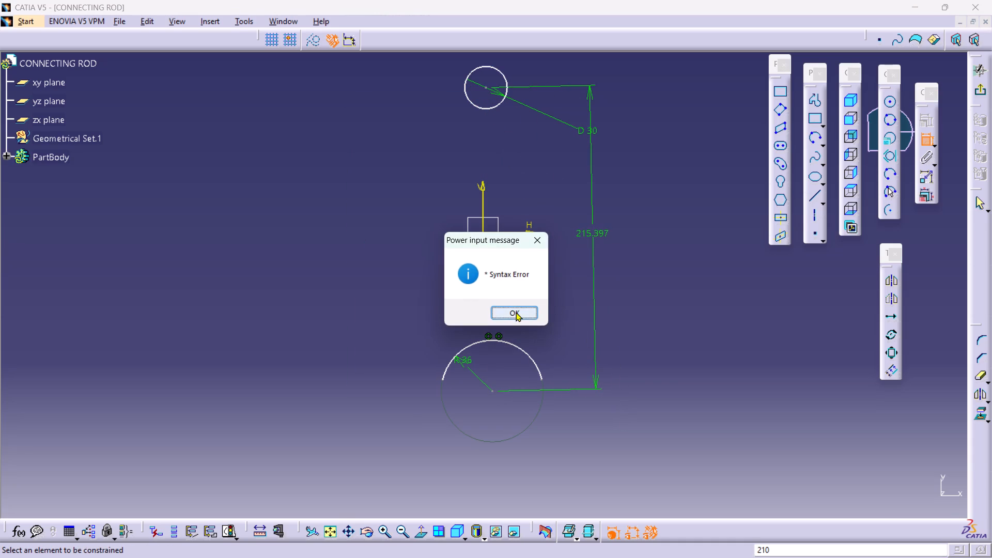
{"action": "double_click", "coordinate": [595, 234]}
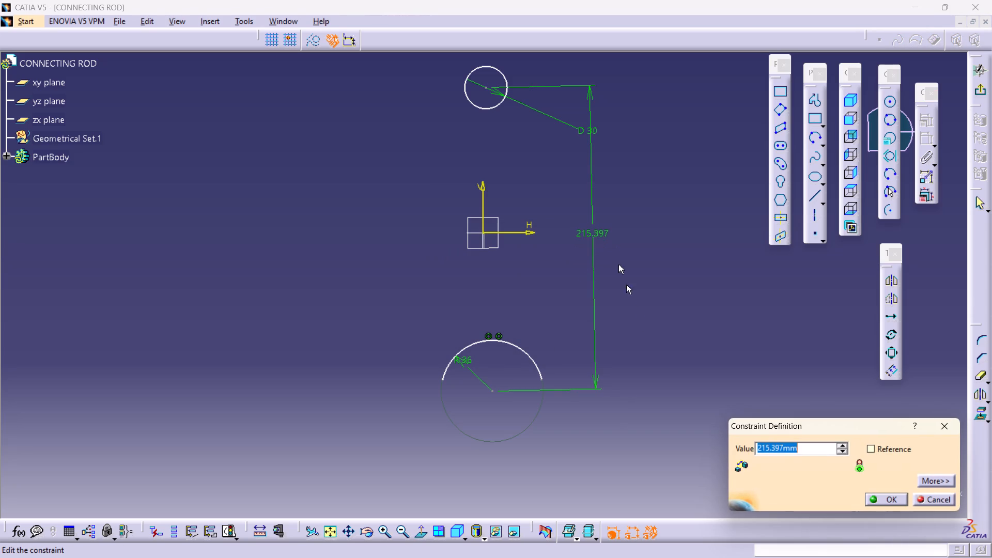
{"action": "type", "text": "210"}
{"action": "key", "text": "Return"}
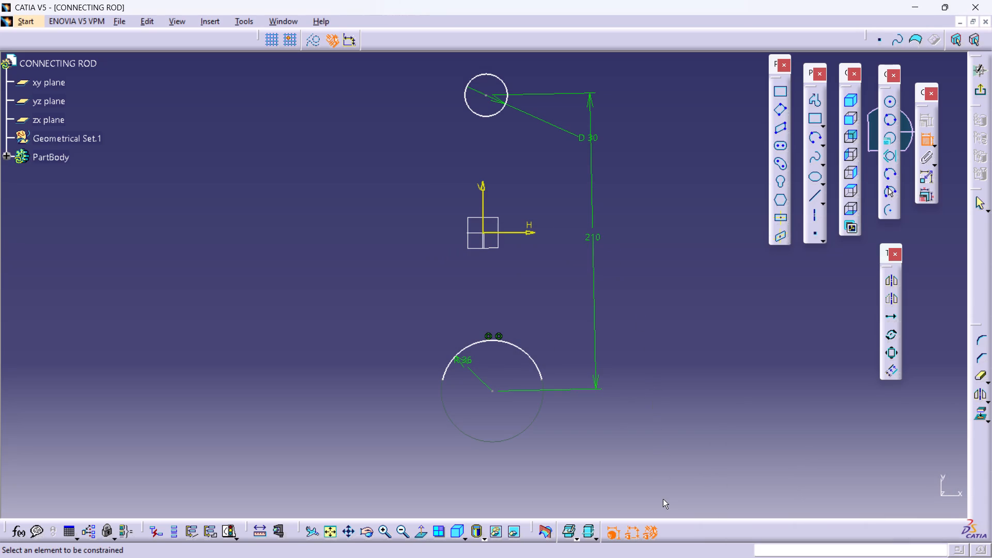
Dimension the distance between the lower arc's centre and the horizontal axis and set it to 210/2 (105 mm).
{"action": "left_click", "coordinate": [490, 391]}
{"action": "left_click", "coordinate": [515, 235]}
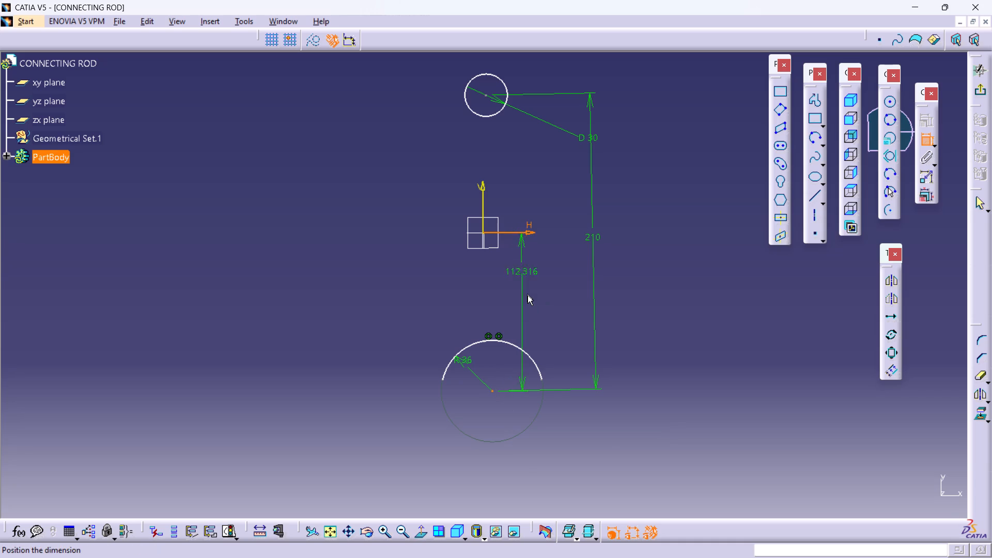
{"action": "left_click", "coordinate": [535, 301]}
{"action": "double_click", "coordinate": [535, 301]}
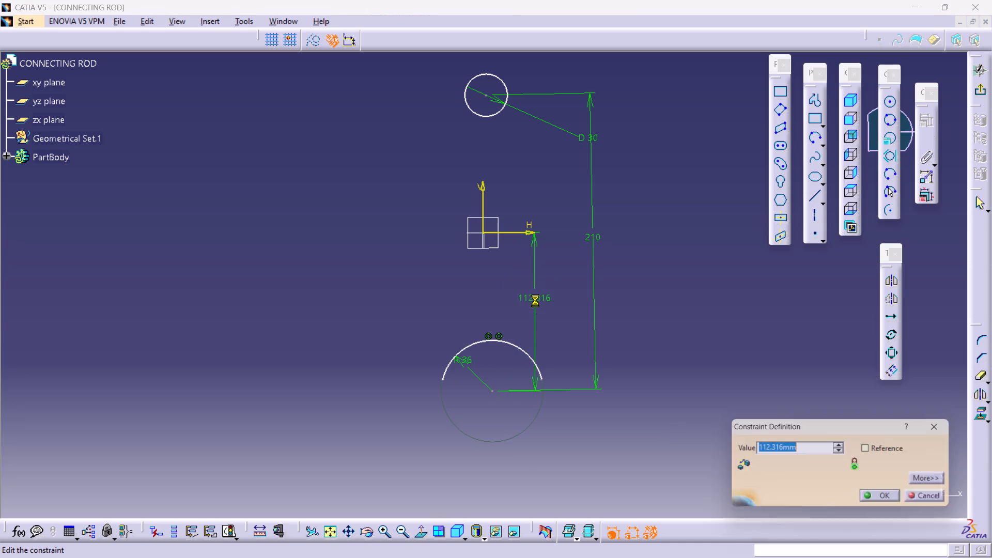
{"action": "type", "text": "210"}
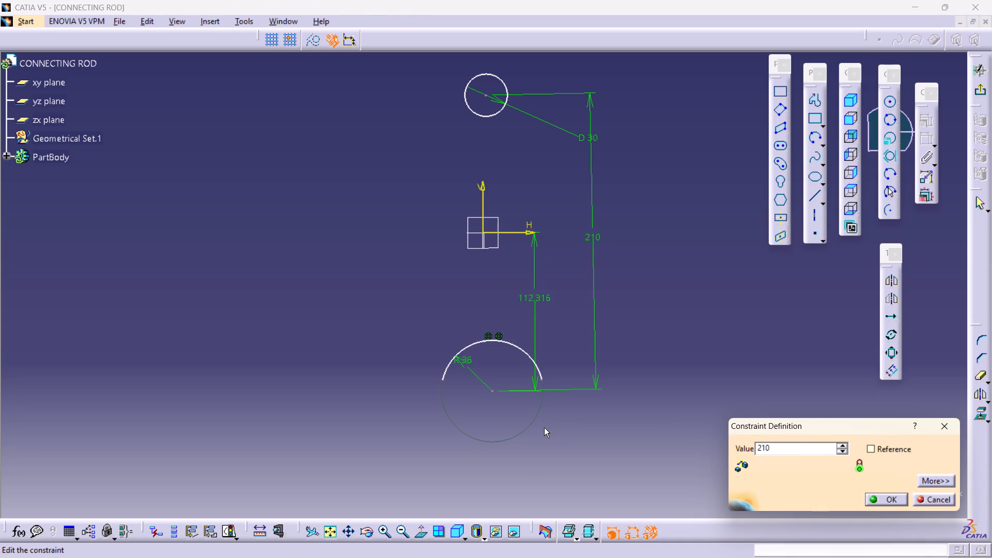
{"action": "key", "text": "slash"}
{"action": "key", "text": "2"}
{"action": "key", "text": "Return"}
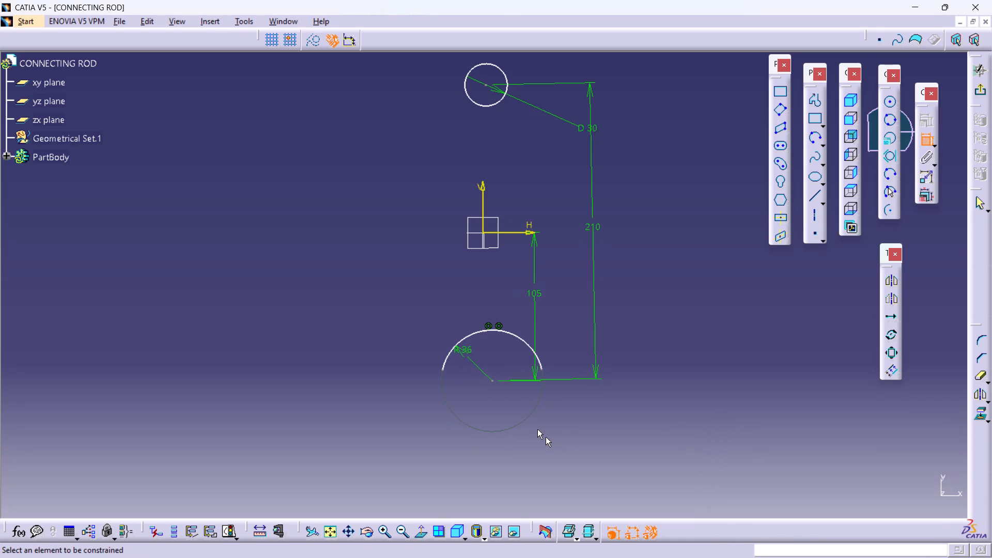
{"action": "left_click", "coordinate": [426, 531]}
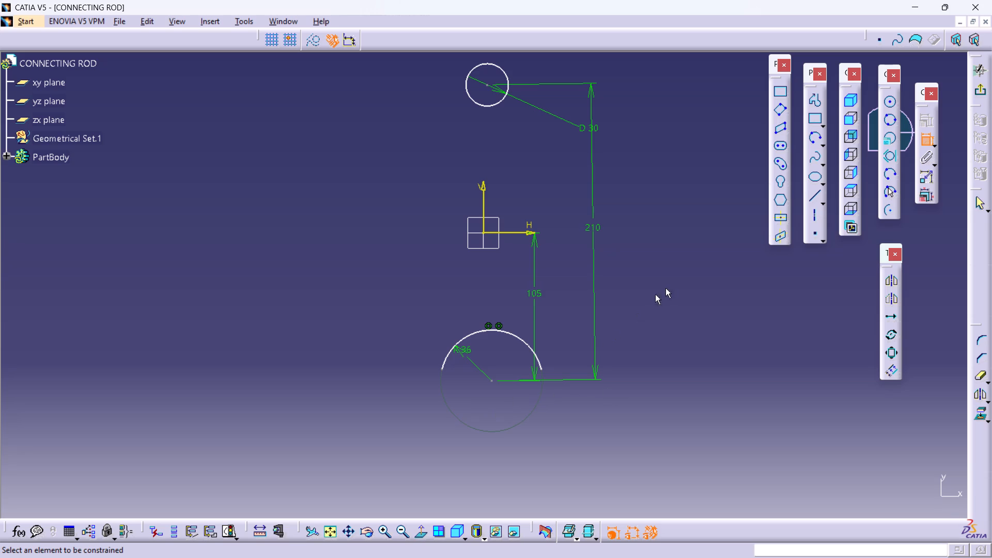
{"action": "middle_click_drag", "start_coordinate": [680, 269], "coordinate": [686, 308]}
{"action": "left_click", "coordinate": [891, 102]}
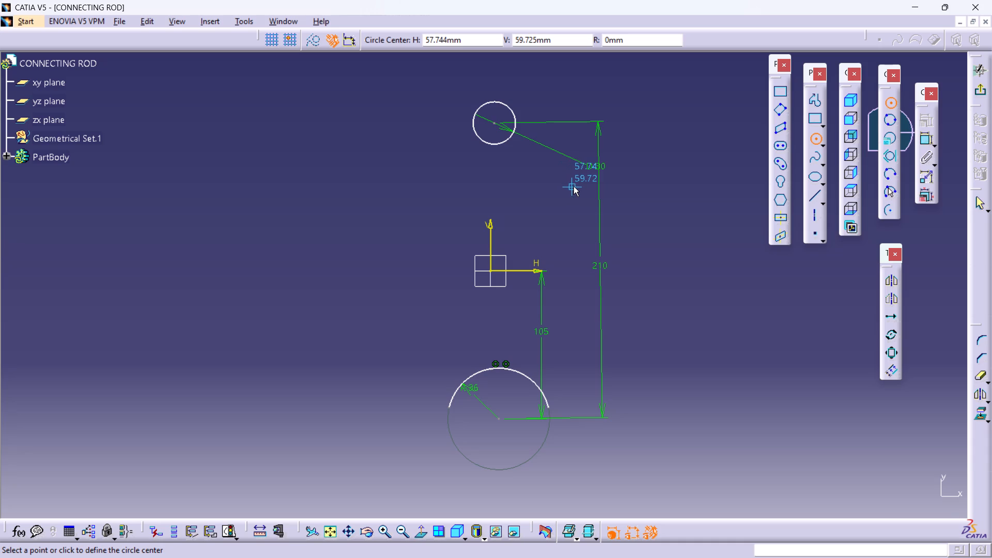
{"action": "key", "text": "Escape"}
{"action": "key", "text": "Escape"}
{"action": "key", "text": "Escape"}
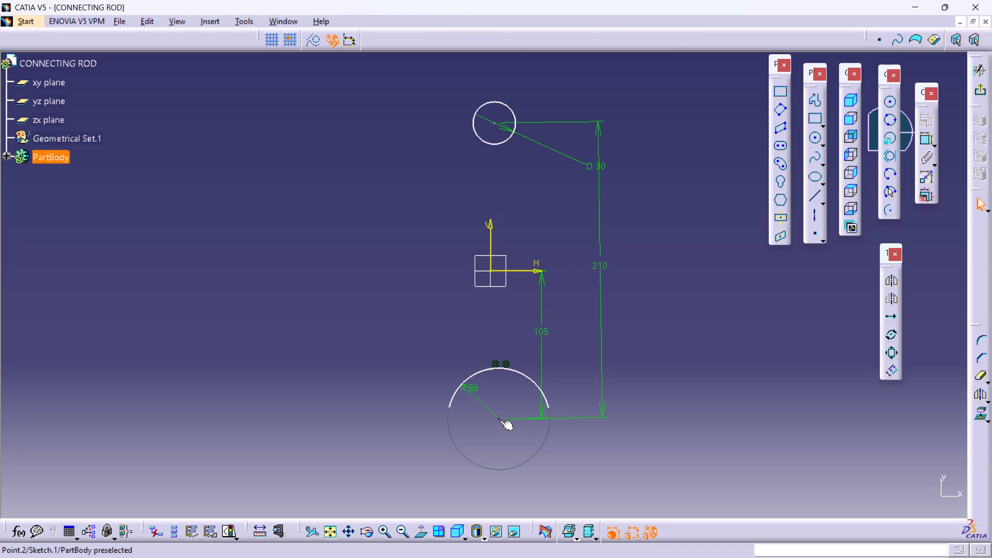
Constrain the lower arc's centre to be coincident with the vertical axis.
{"action": "left_click", "coordinate": [500, 418]}
{"action": "left_click", "coordinate": [492, 238], "text": "shift"}
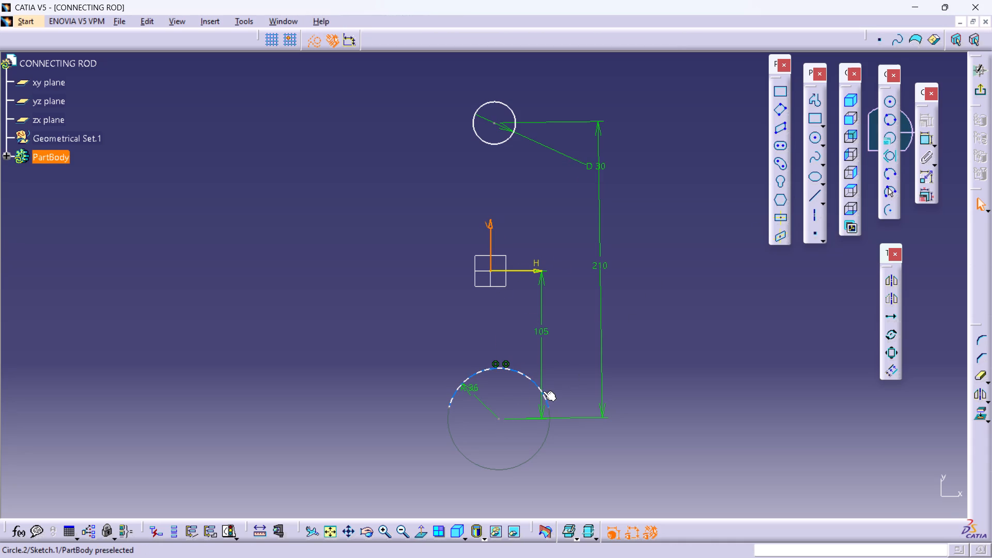
{"action": "left_click", "coordinate": [497, 420], "text": "ctrl"}
{"action": "left_click", "coordinate": [924, 119]}
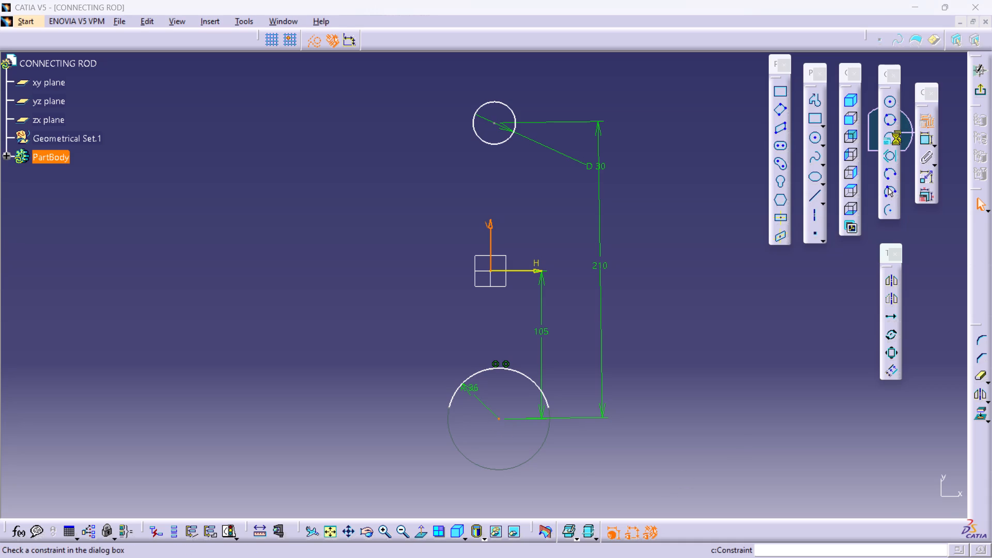
{"action": "left_click", "coordinate": [686, 108]}
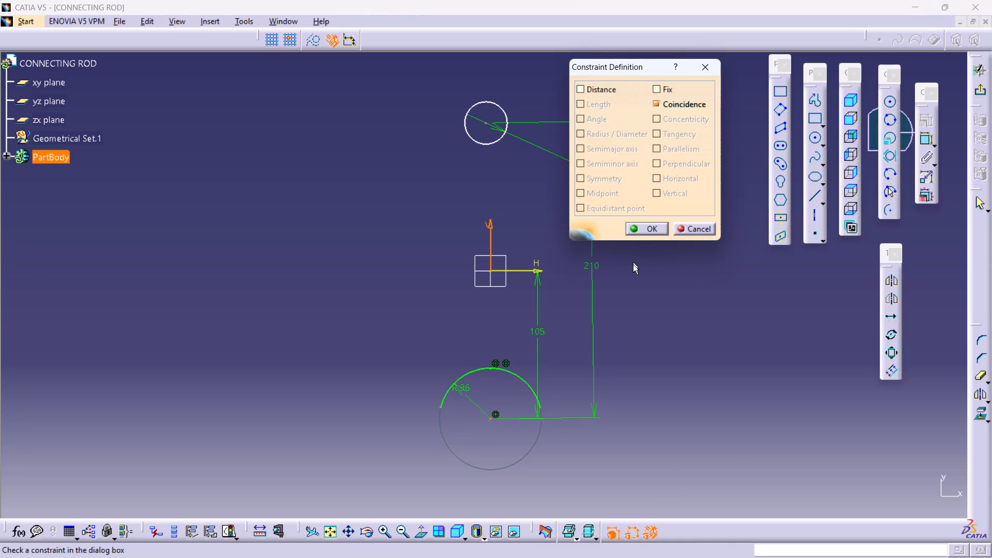
{"action": "left_click", "coordinate": [638, 220]}
{"action": "left_click", "coordinate": [644, 219]}
{"action": "left_click", "coordinate": [647, 231]}
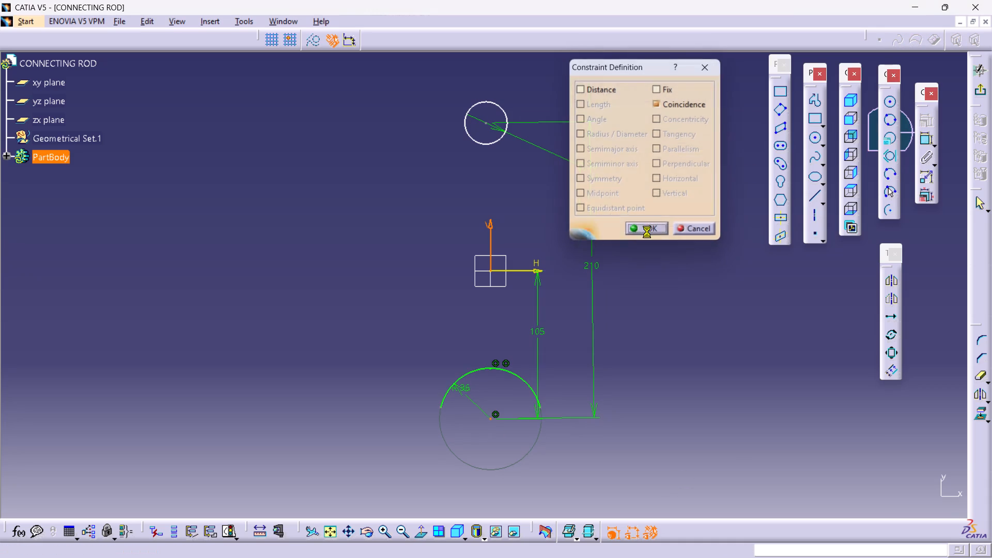
{"action": "left_click", "coordinate": [698, 288]}
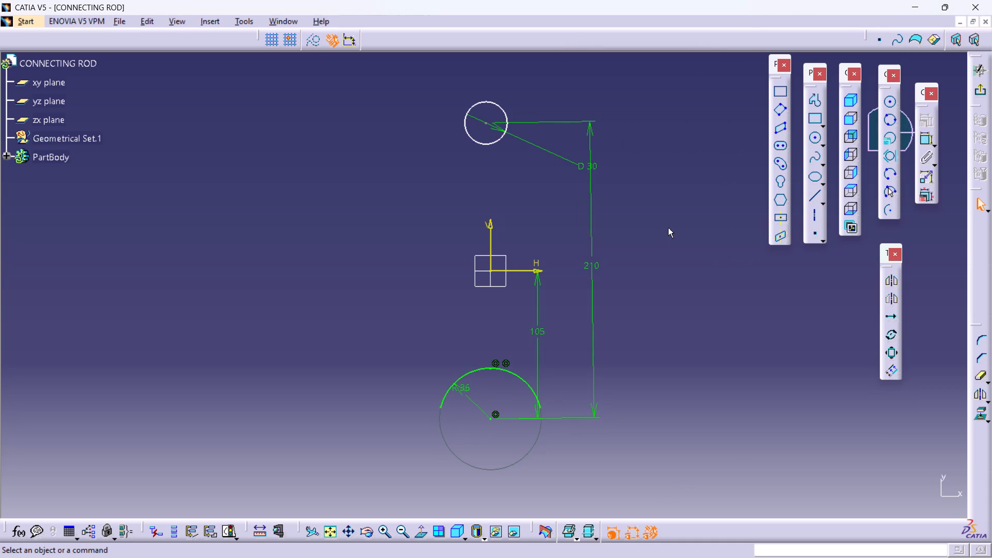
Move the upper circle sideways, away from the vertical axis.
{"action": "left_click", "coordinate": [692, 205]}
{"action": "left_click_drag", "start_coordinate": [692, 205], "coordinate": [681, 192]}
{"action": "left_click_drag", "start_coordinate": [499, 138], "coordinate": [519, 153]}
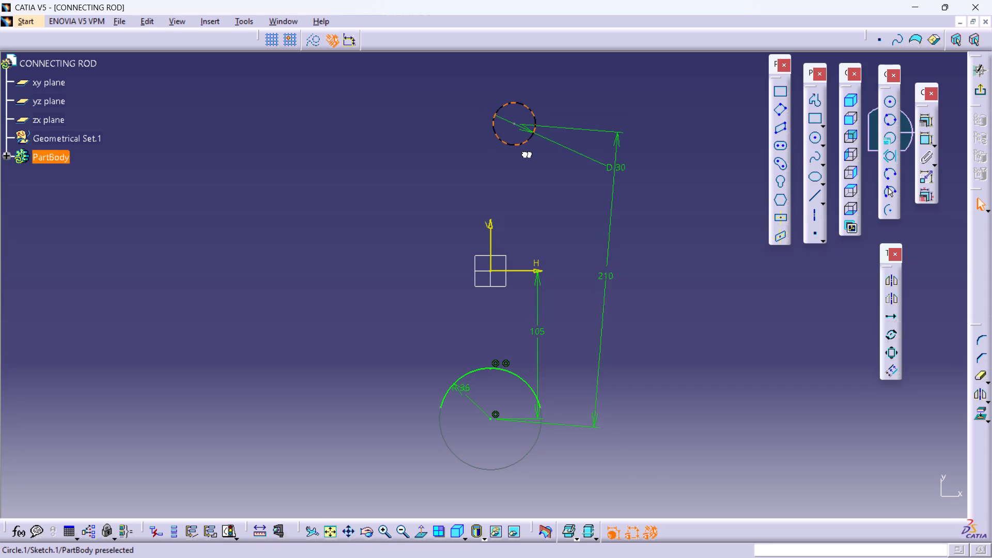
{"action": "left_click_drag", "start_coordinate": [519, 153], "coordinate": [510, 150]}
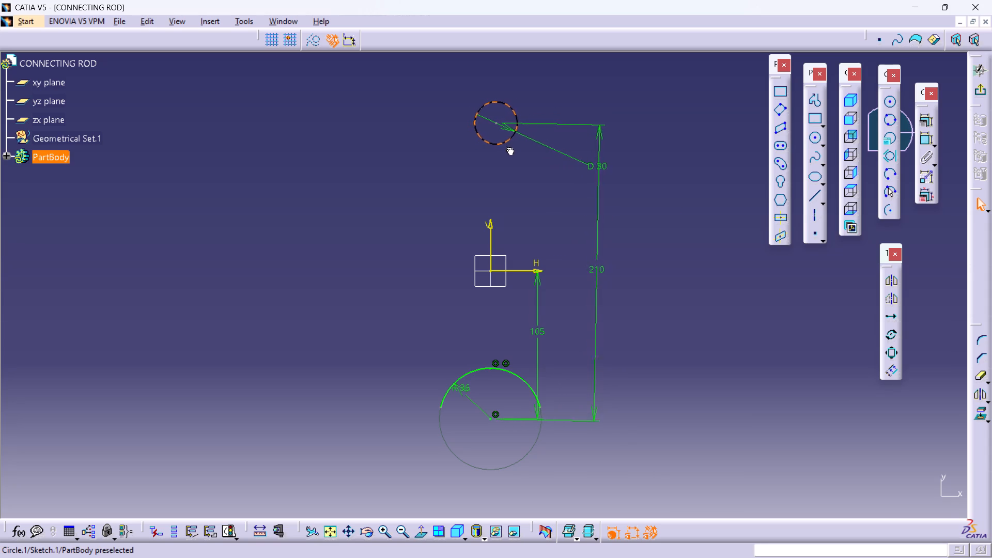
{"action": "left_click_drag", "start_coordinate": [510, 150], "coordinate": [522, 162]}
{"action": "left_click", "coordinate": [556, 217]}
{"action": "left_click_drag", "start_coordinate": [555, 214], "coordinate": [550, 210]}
Constrain the upper circle's centre to be coincident with the vertical axis.
{"action": "left_click", "coordinate": [510, 123]}
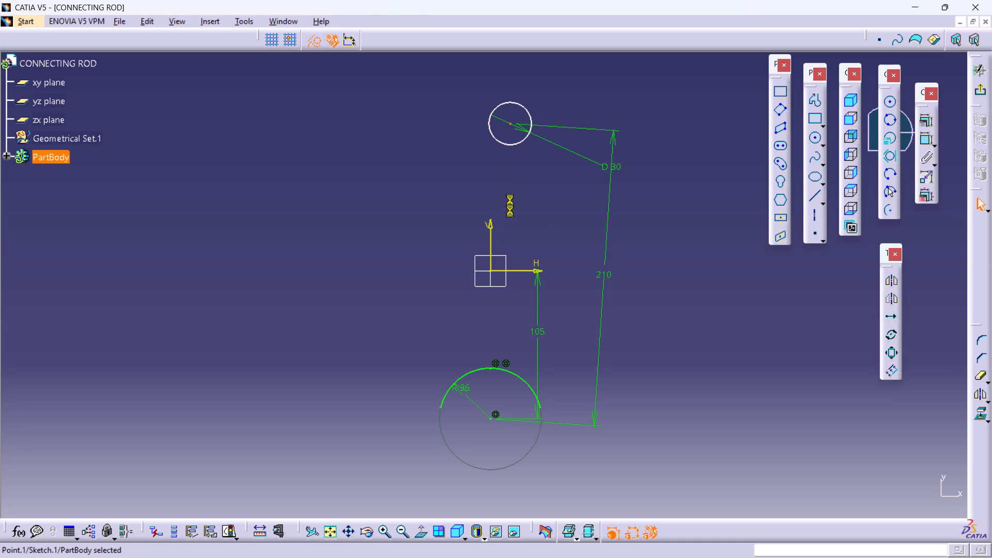
{"action": "left_click", "coordinate": [489, 225], "text": "ctrl"}
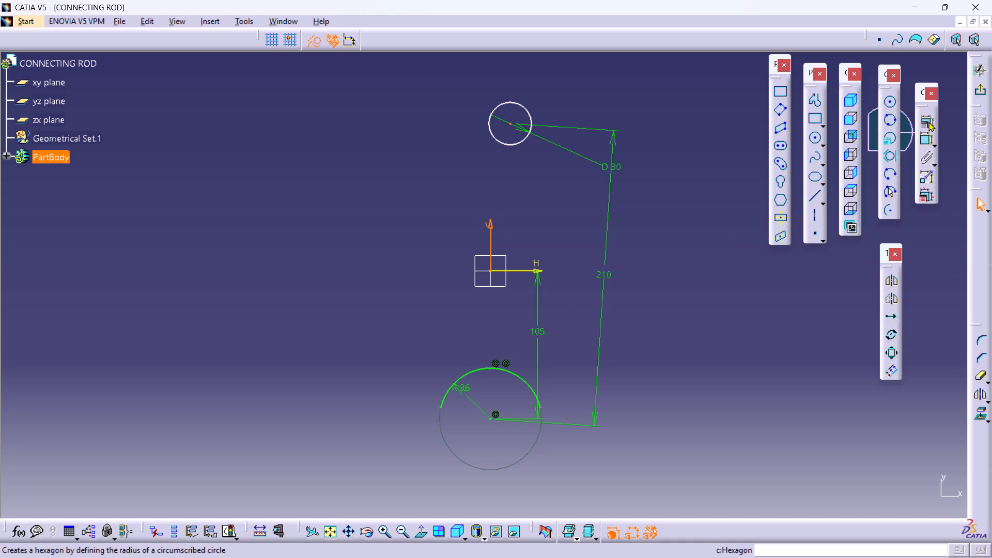
{"action": "left_click", "coordinate": [928, 122]}
{"action": "left_click", "coordinate": [662, 105]}
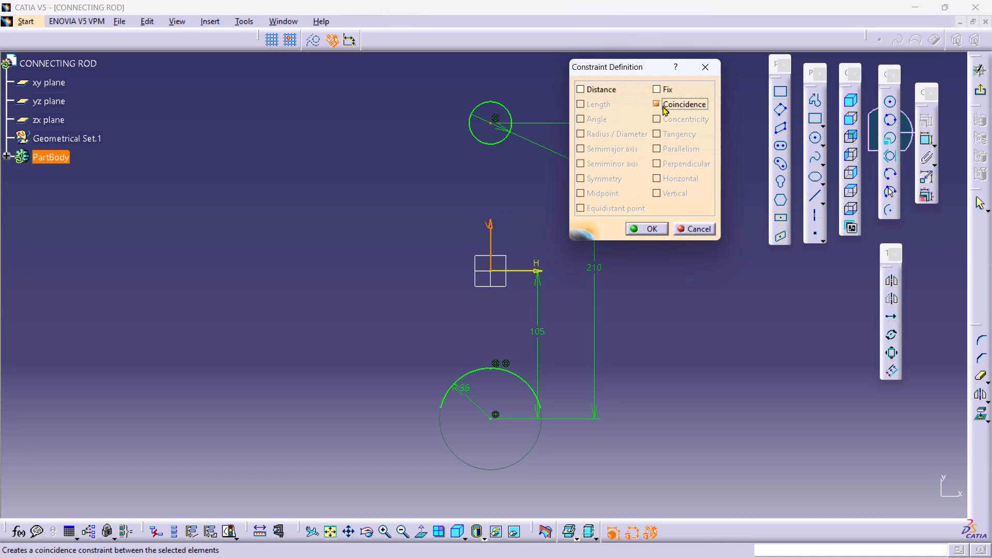
{"action": "left_click", "coordinate": [661, 227]}
{"action": "left_click", "coordinate": [695, 312]}
Sketch a circle of about 16 mm diameter inside the upper circle, sharing its centre.
{"action": "left_click", "coordinate": [889, 103]}
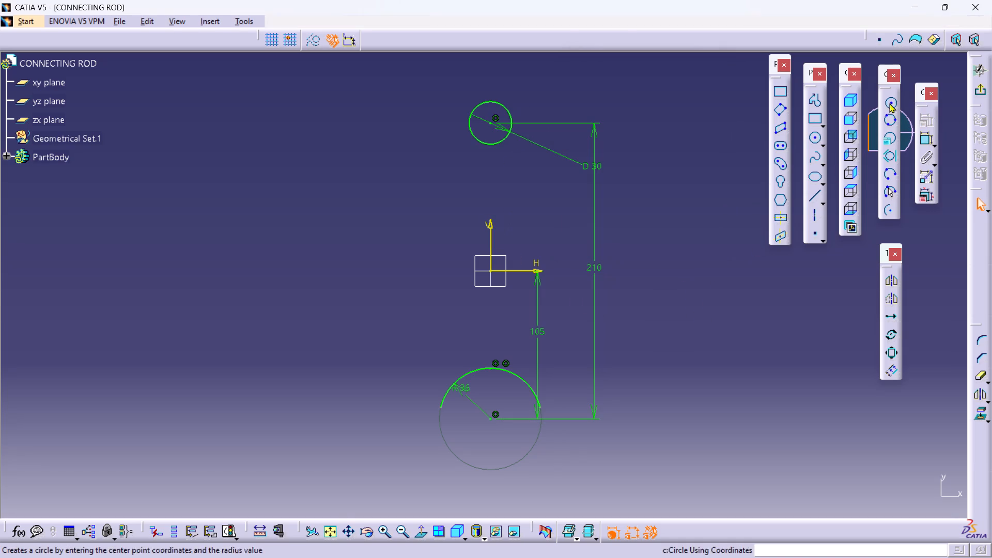
{"action": "left_click", "coordinate": [492, 122]}
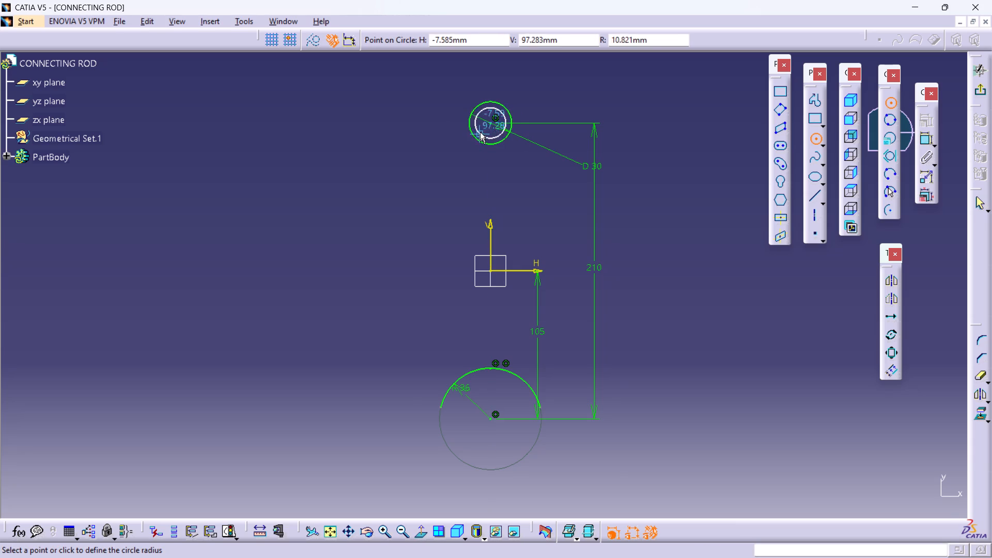
{"action": "left_click", "coordinate": [495, 133]}
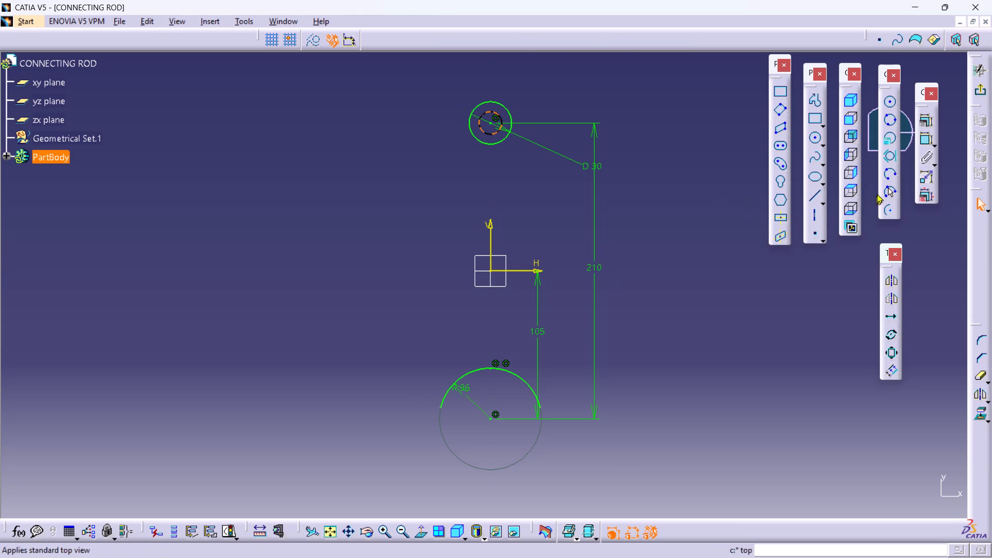
Dimension the inner circle's diameter and set it to 25 mm.
{"action": "left_click", "coordinate": [926, 138]}
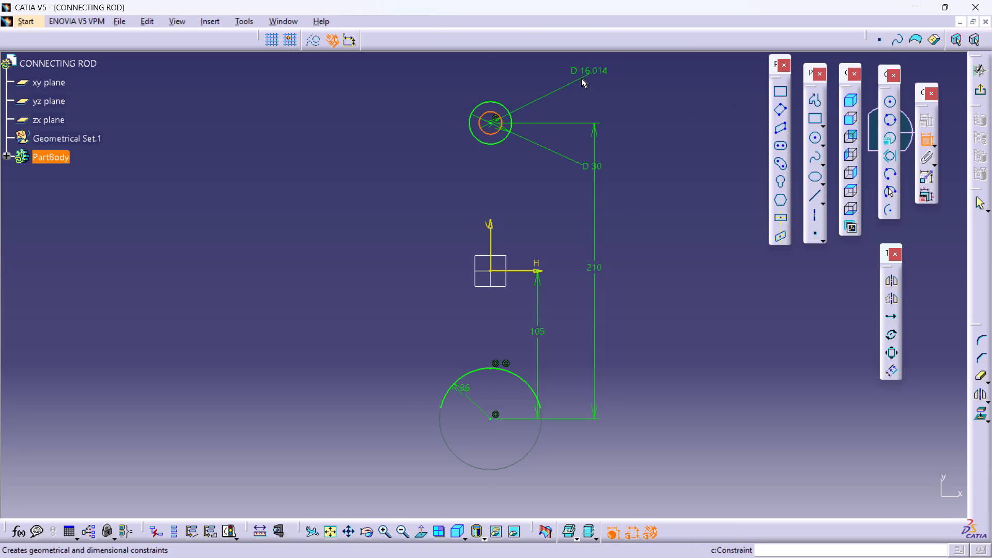
{"action": "left_click", "coordinate": [570, 94]}
{"action": "double_click", "coordinate": [570, 94]}
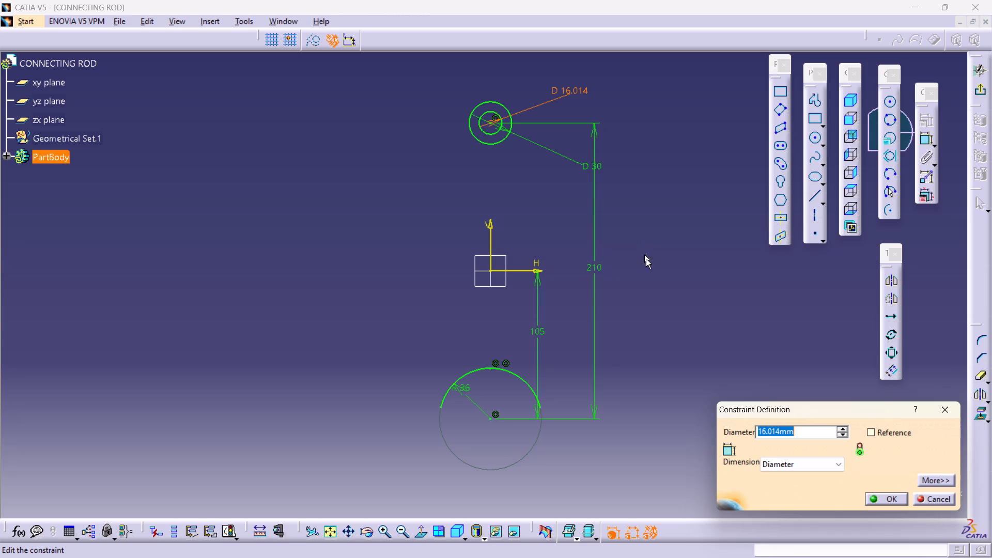
{"action": "type", "text": "25"}
{"action": "key", "text": "Return"}
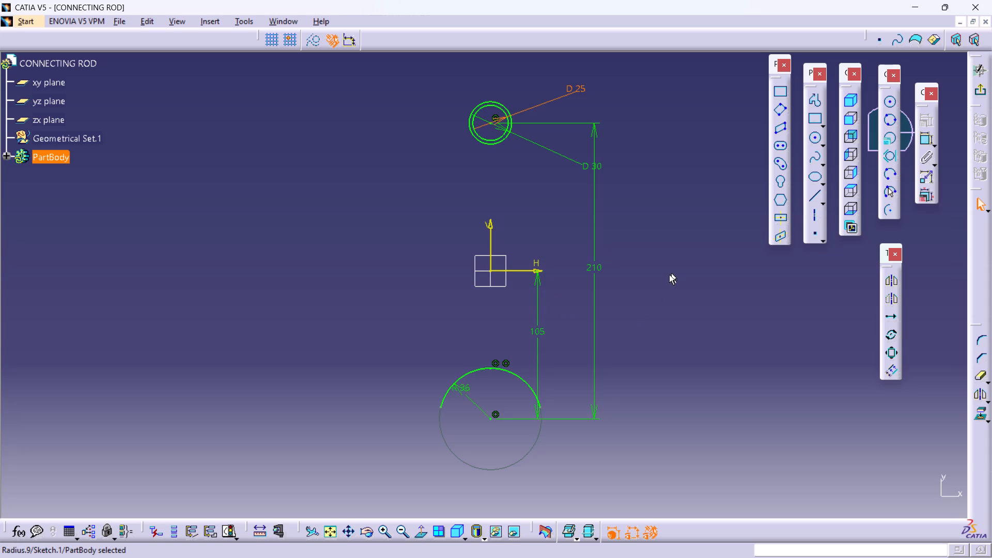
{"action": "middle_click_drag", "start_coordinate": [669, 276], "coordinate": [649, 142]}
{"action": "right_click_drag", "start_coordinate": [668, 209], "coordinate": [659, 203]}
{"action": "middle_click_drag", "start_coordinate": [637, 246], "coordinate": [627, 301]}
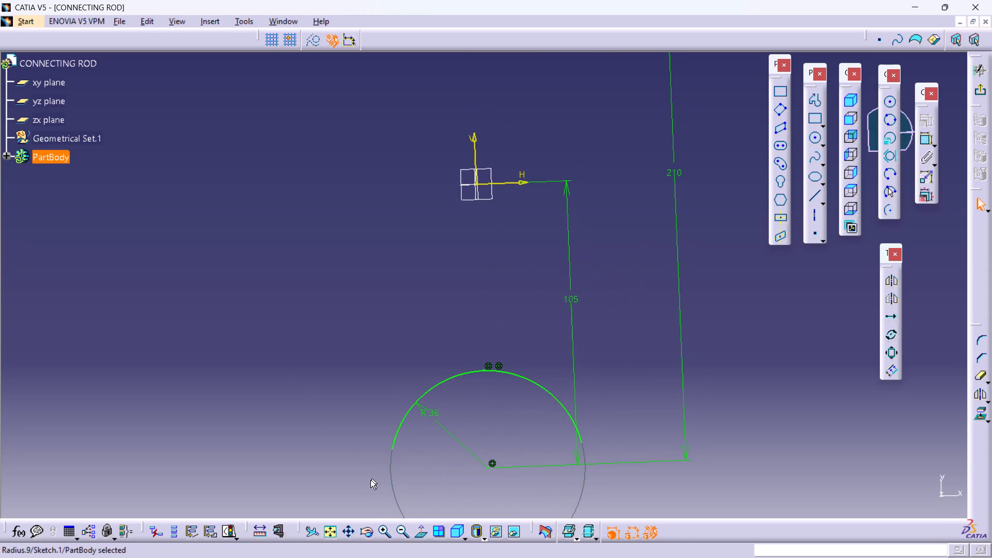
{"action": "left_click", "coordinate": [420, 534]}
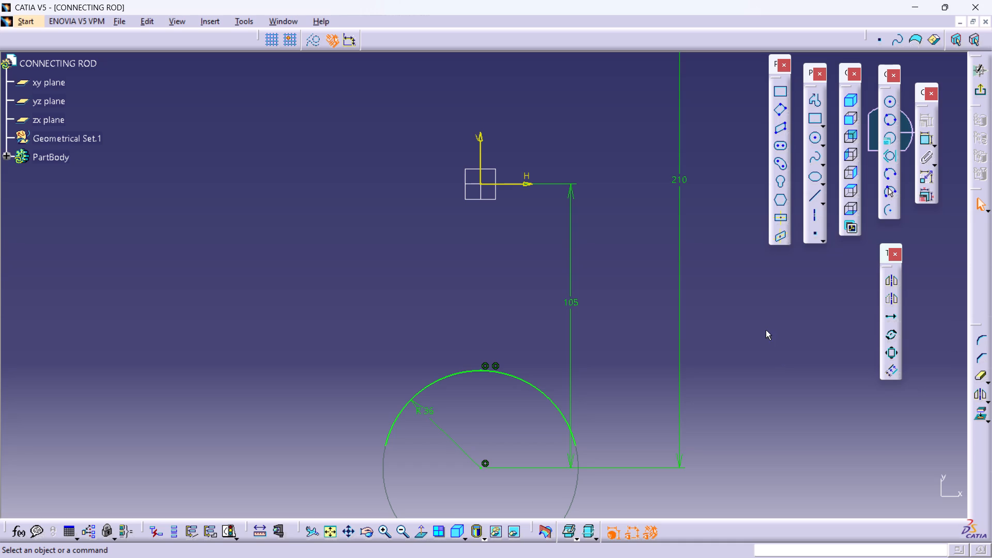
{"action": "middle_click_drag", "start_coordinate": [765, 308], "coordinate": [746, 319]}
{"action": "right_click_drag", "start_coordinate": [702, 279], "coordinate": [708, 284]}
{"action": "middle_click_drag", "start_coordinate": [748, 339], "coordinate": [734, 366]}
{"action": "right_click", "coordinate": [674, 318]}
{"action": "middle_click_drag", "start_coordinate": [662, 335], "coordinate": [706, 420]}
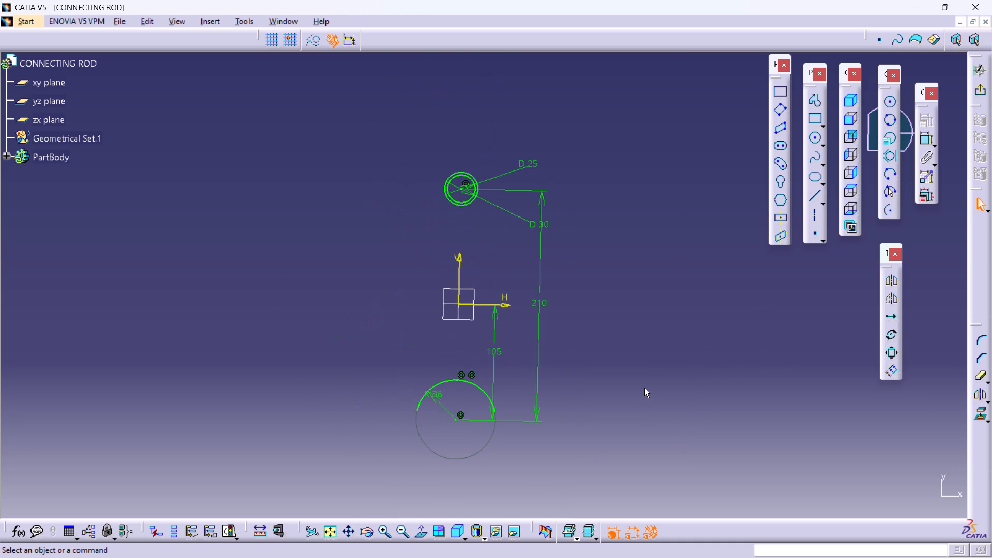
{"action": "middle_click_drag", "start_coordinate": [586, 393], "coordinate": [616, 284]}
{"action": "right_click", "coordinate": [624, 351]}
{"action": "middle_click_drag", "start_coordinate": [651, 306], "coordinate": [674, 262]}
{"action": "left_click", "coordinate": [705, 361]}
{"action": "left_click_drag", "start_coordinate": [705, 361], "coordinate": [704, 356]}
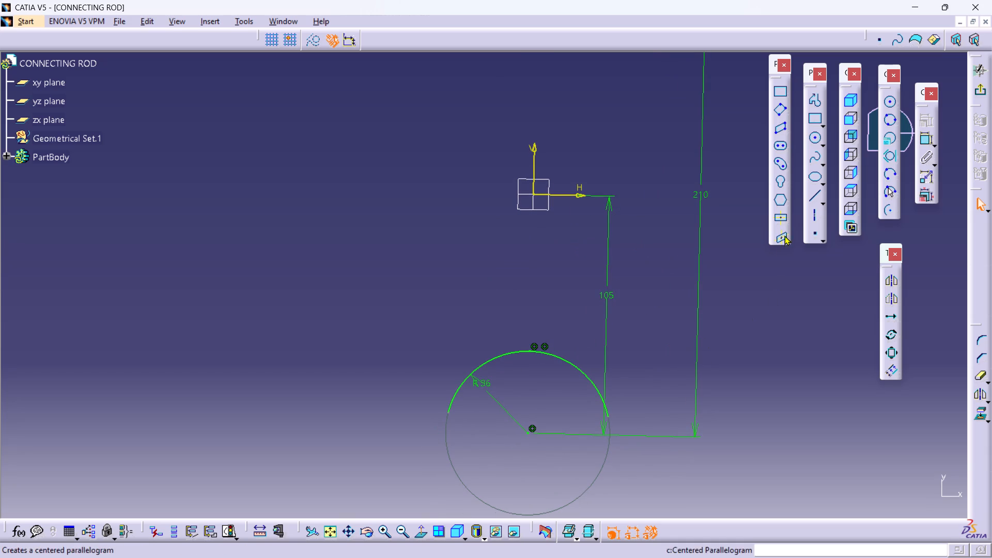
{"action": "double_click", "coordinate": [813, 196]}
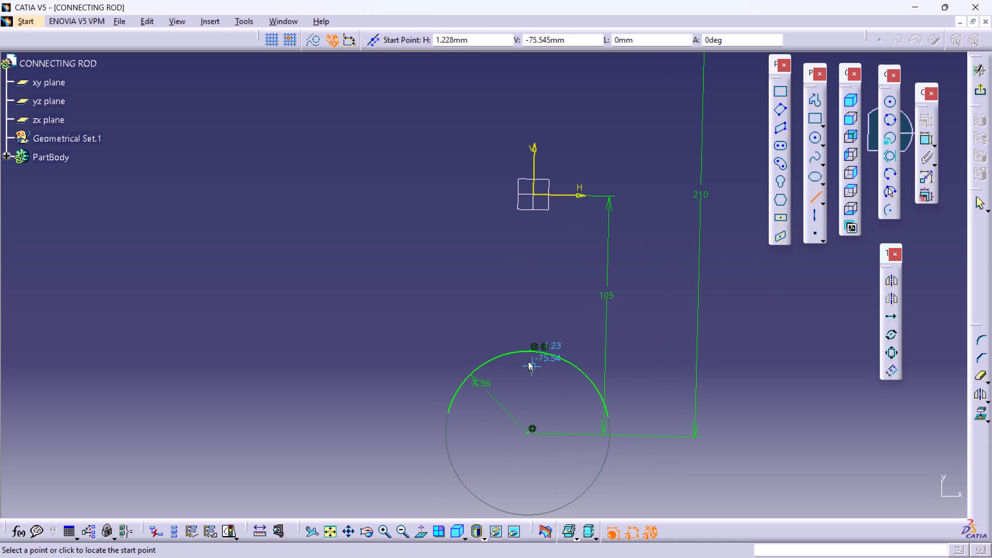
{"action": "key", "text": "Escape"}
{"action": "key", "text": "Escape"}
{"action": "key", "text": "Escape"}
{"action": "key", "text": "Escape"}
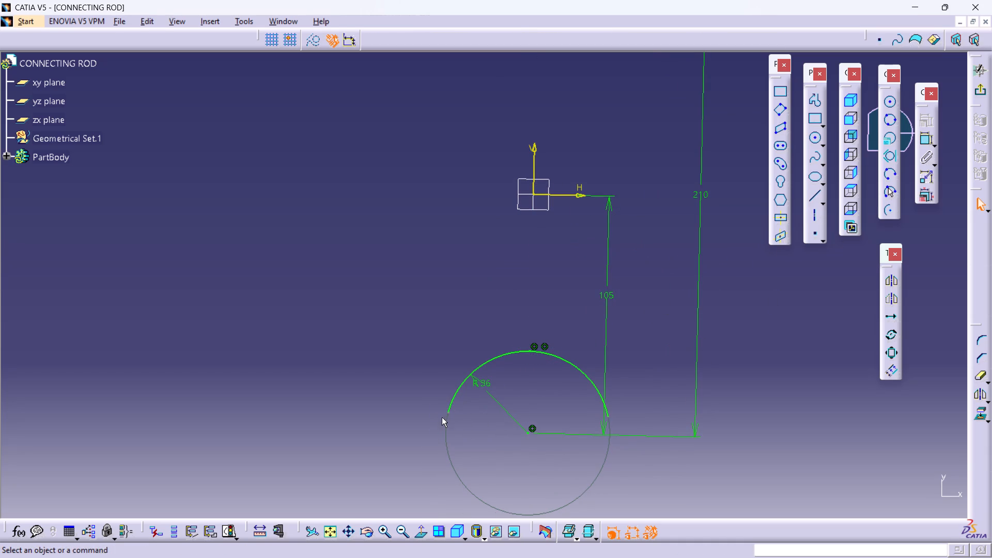
Extend the lower arc by moving its left endpoint down to about the level of the arc's centre.
{"action": "left_click_drag", "start_coordinate": [450, 413], "coordinate": [430, 434]}
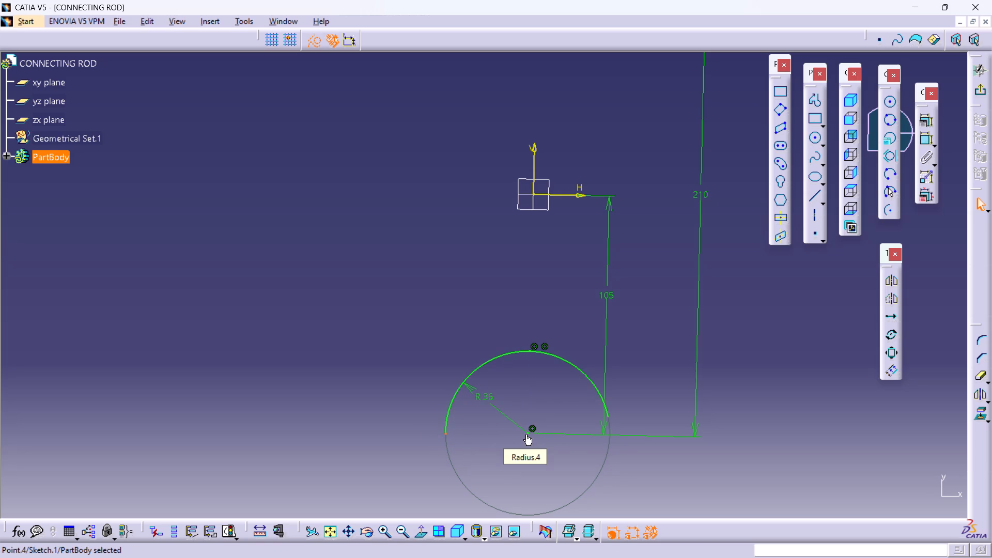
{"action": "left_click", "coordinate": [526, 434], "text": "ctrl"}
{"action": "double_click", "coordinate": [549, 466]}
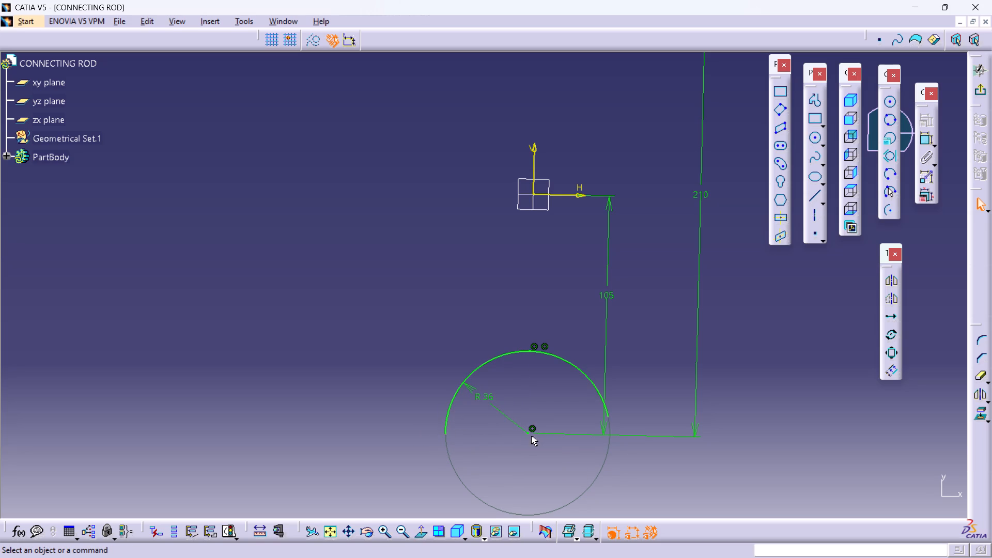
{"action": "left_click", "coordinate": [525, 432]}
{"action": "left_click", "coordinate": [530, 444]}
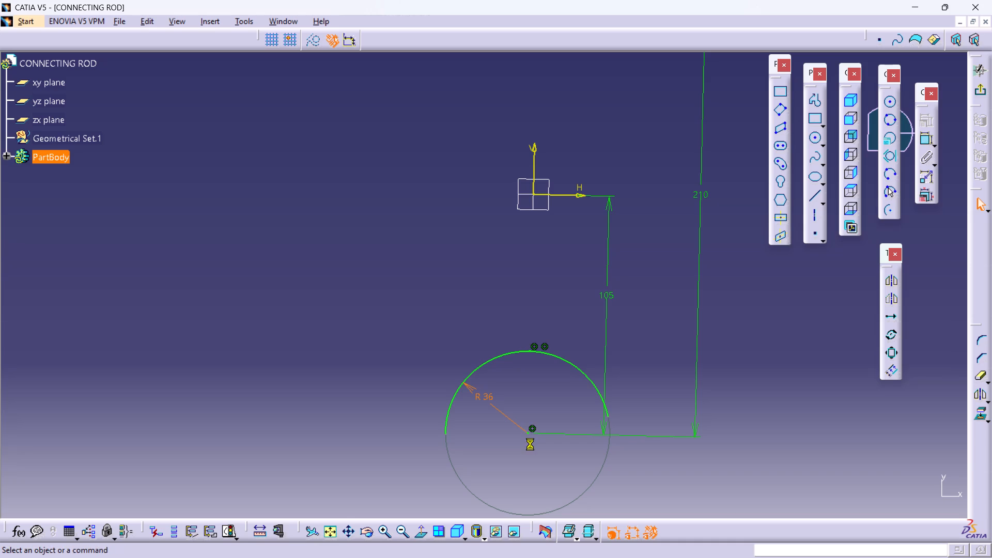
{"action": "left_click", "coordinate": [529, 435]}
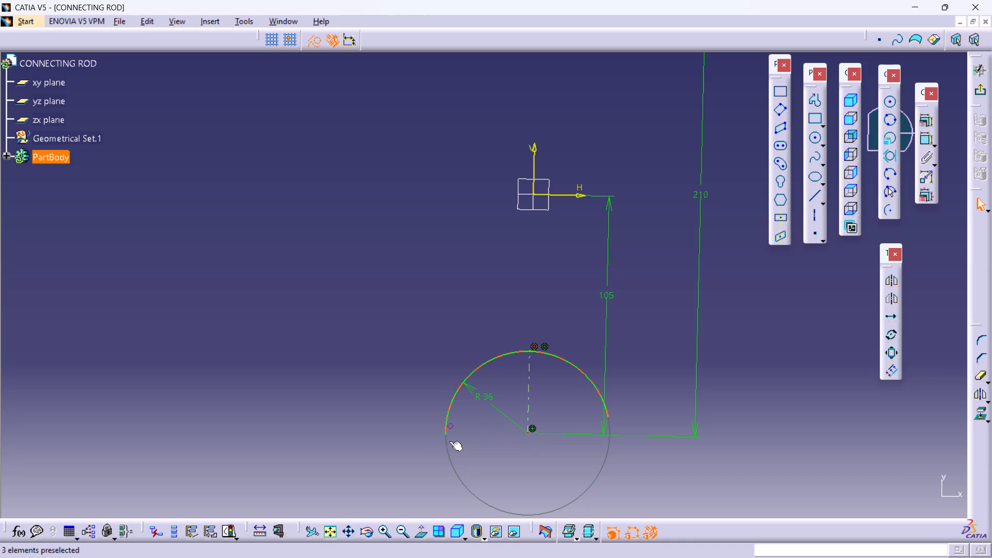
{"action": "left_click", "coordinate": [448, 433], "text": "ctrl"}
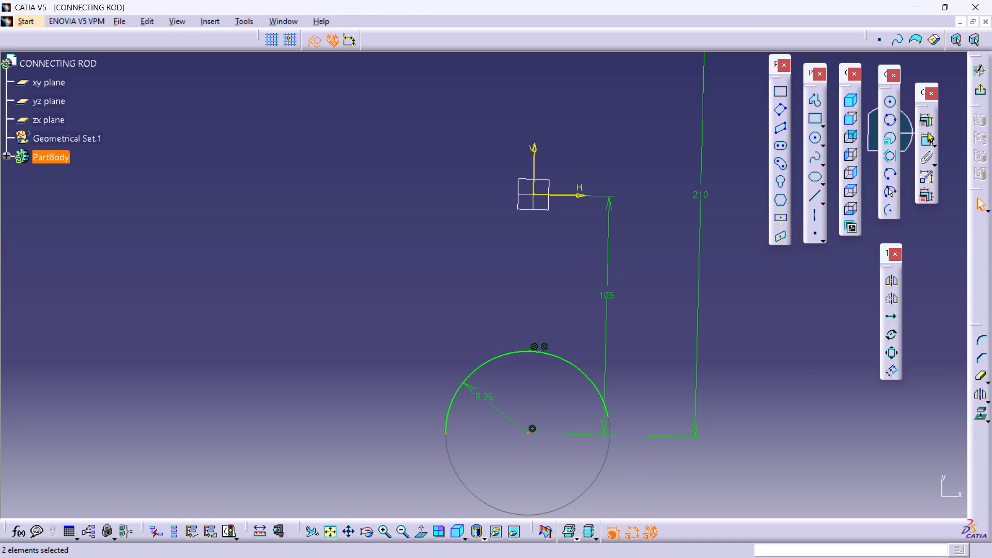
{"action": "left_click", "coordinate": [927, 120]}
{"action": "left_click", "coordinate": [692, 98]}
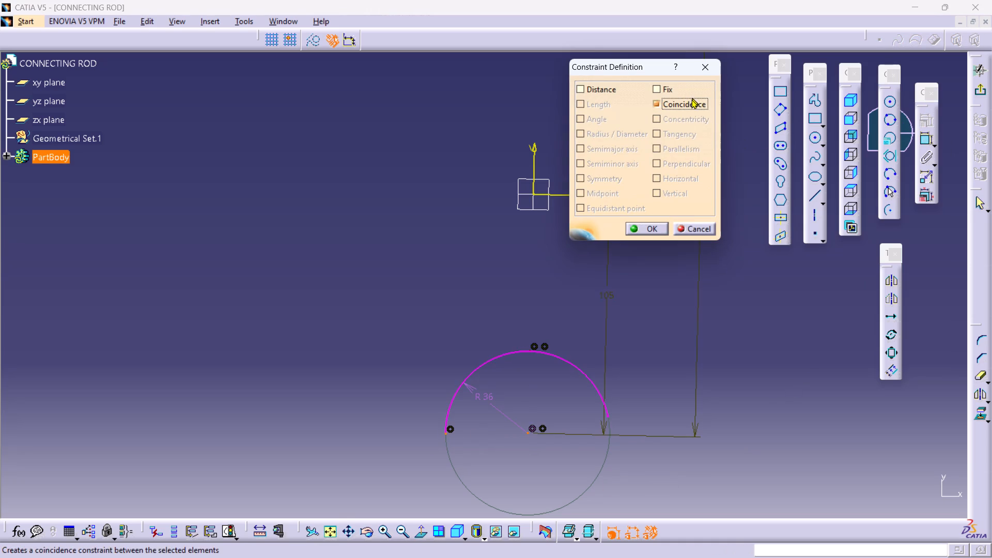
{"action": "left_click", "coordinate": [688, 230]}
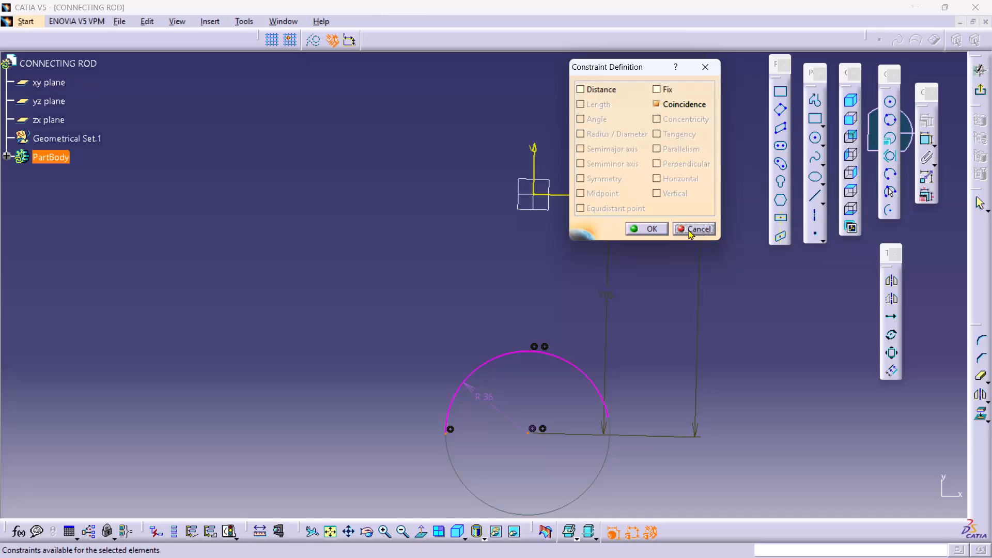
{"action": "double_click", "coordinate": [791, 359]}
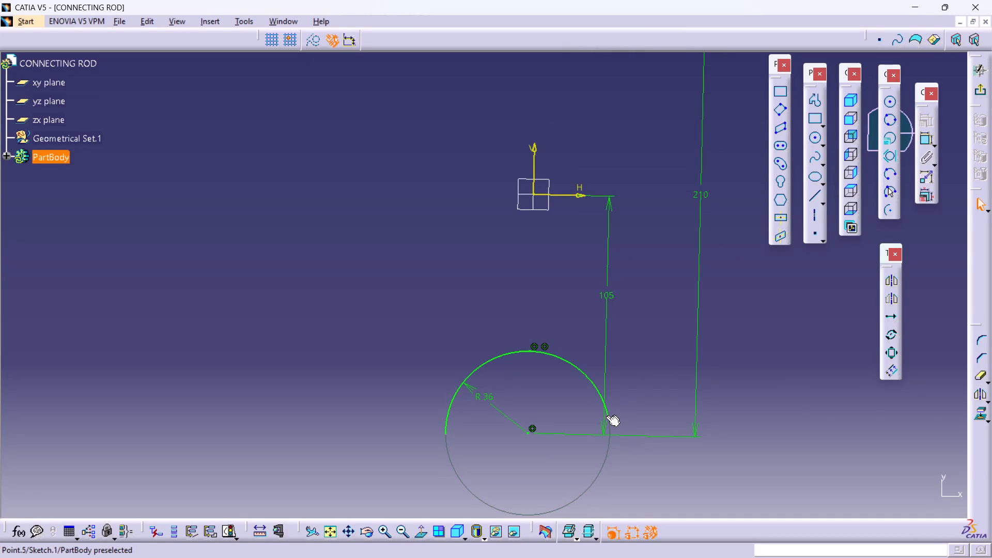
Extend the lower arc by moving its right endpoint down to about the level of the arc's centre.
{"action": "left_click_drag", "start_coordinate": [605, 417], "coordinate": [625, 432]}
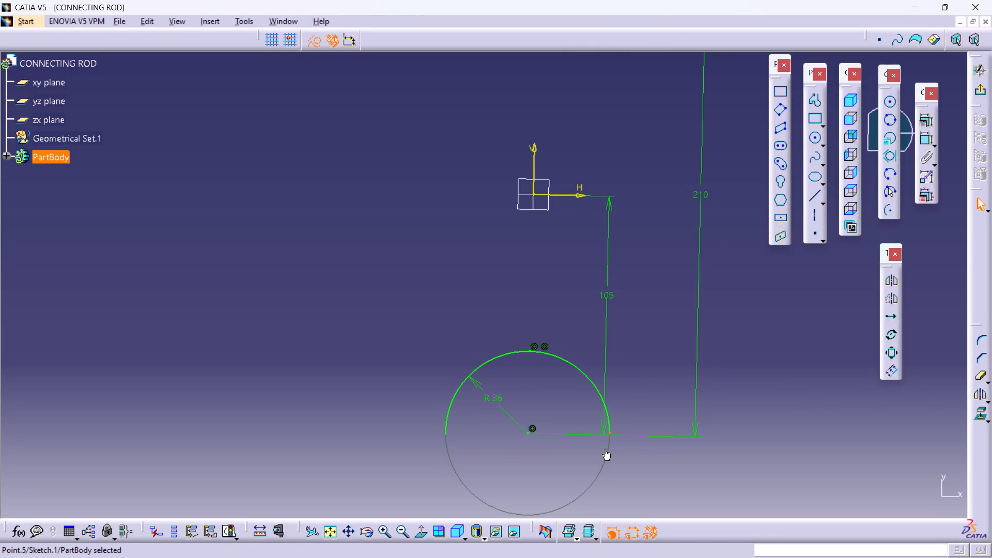
Delete the coincidence constraint tied to the lower arc's left endpoint, selecting it through the thin circle that continues the arc.
{"action": "left_click", "coordinate": [607, 452]}
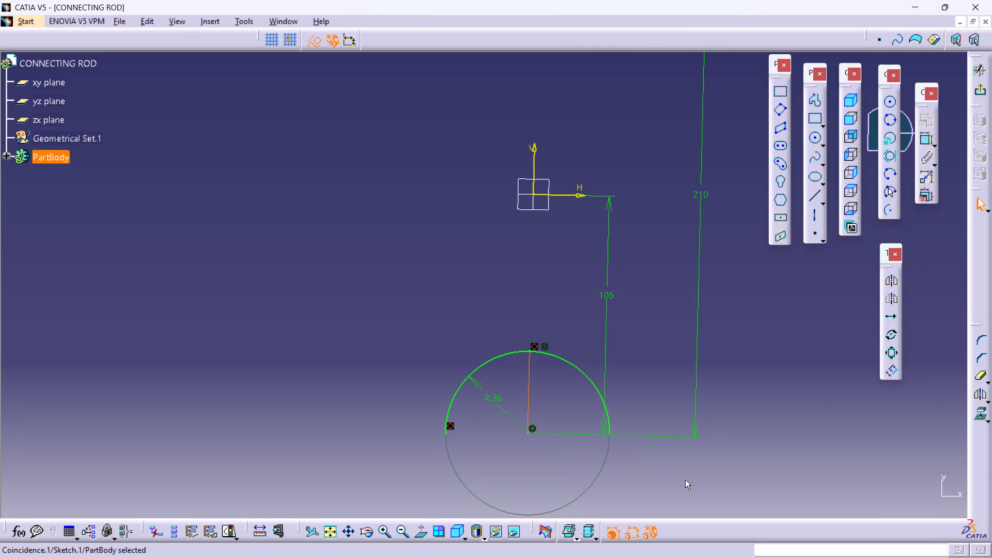
{"action": "key", "text": "Delete"}
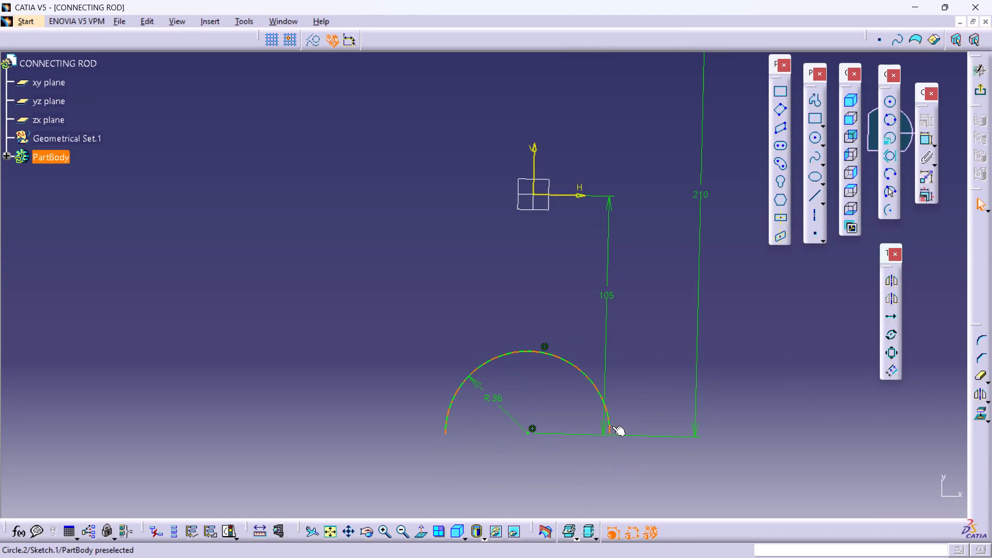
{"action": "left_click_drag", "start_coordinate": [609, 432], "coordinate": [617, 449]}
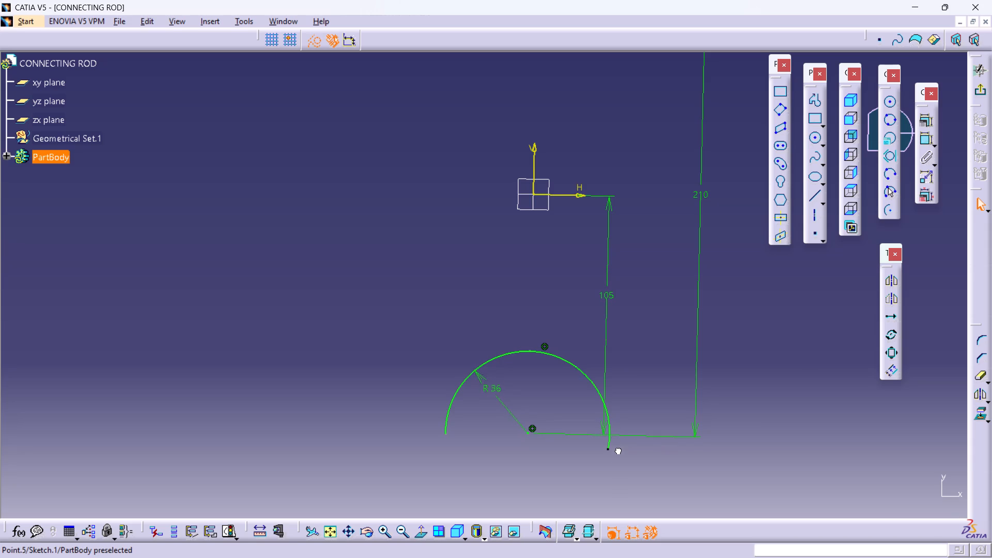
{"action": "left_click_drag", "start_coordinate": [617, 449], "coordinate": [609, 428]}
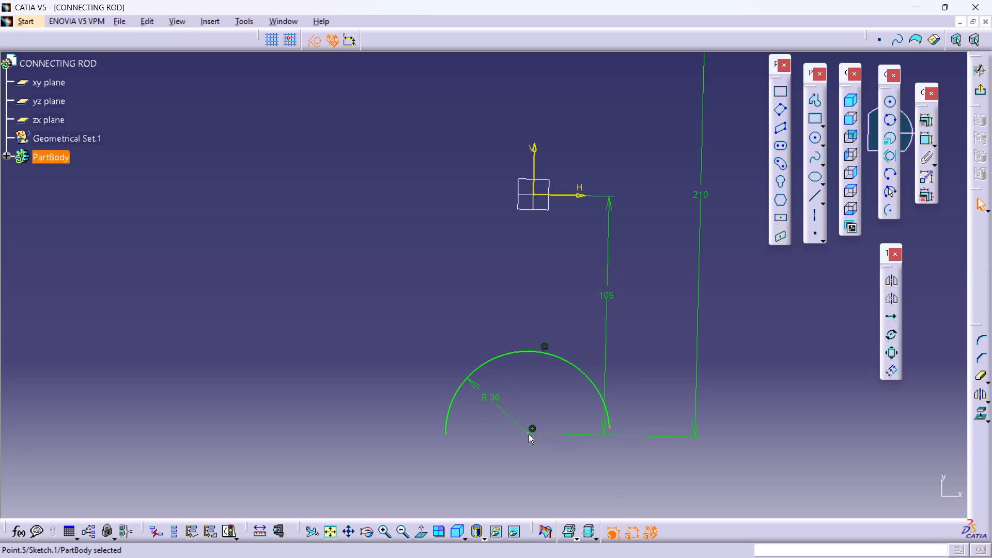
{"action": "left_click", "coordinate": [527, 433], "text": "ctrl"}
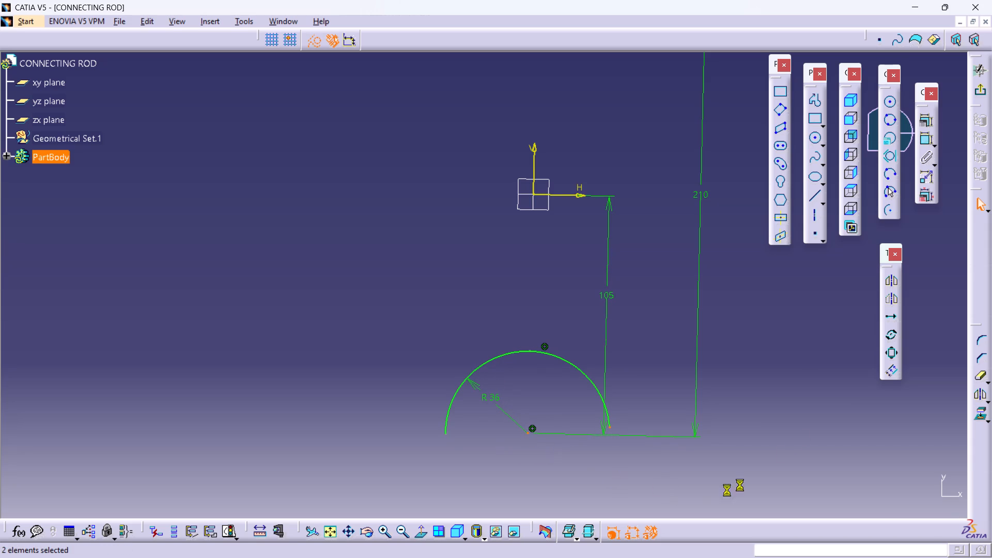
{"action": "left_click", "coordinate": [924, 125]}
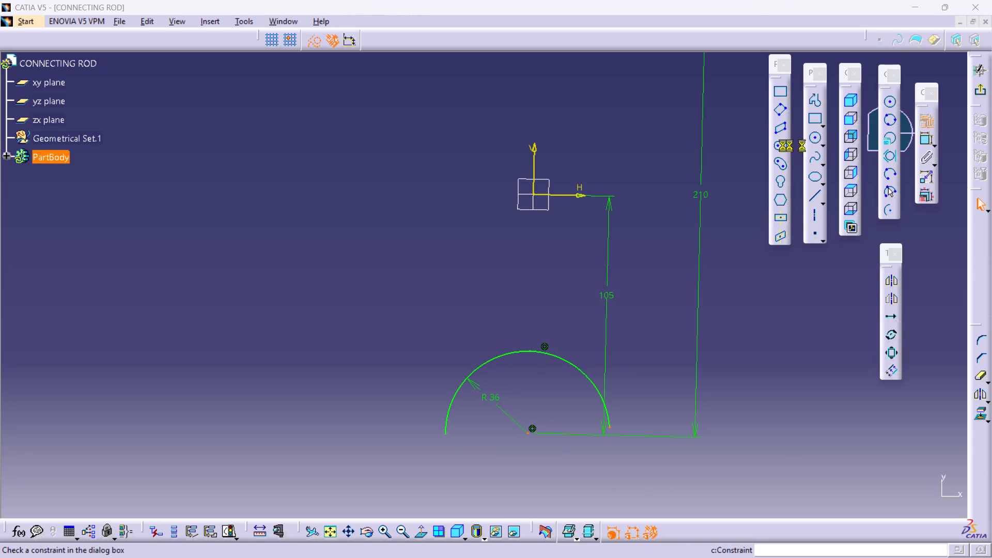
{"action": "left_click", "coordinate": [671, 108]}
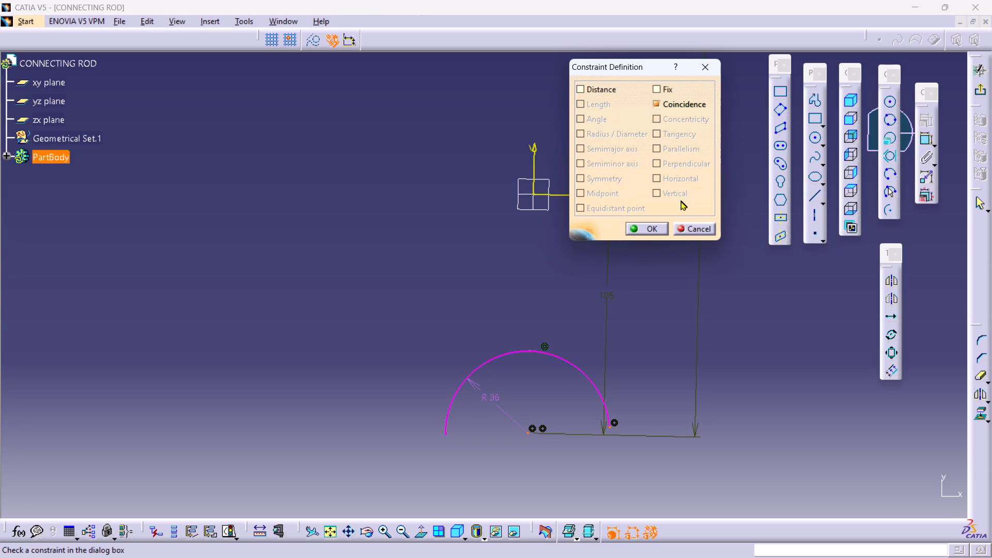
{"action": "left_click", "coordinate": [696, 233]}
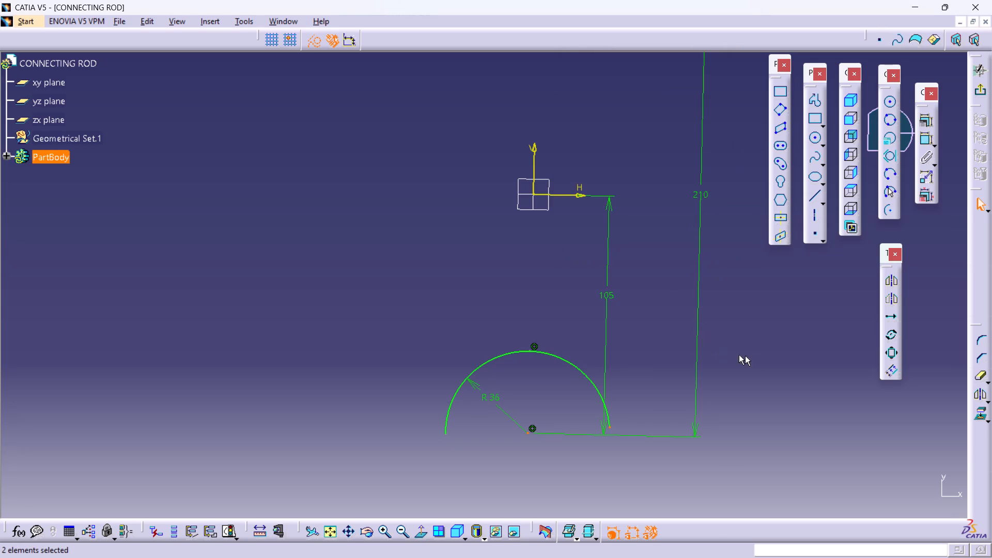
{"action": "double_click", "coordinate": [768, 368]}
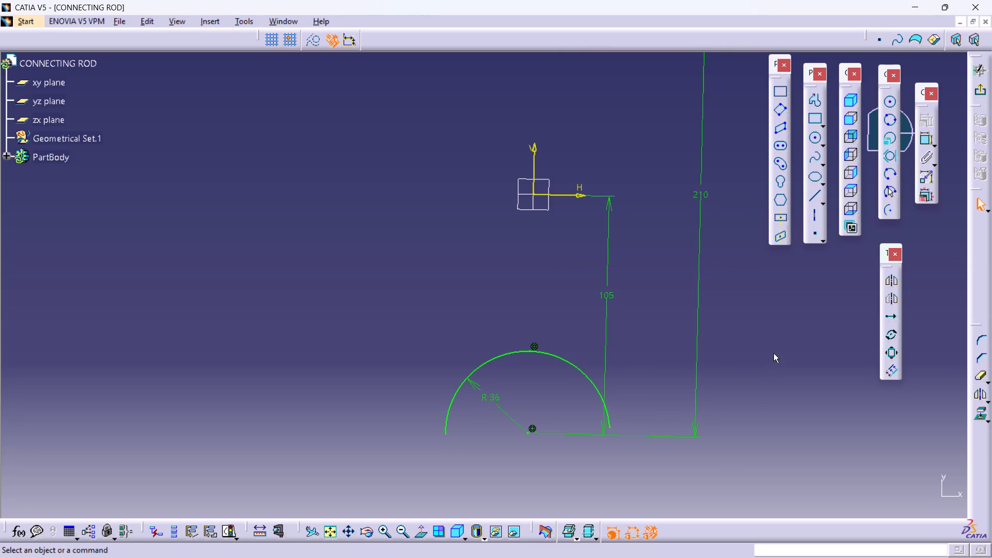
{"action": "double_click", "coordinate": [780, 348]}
Move the lower arc's right endpoint down to about the level of the arc's centre.
{"action": "left_click_drag", "start_coordinate": [612, 427], "coordinate": [619, 436]}
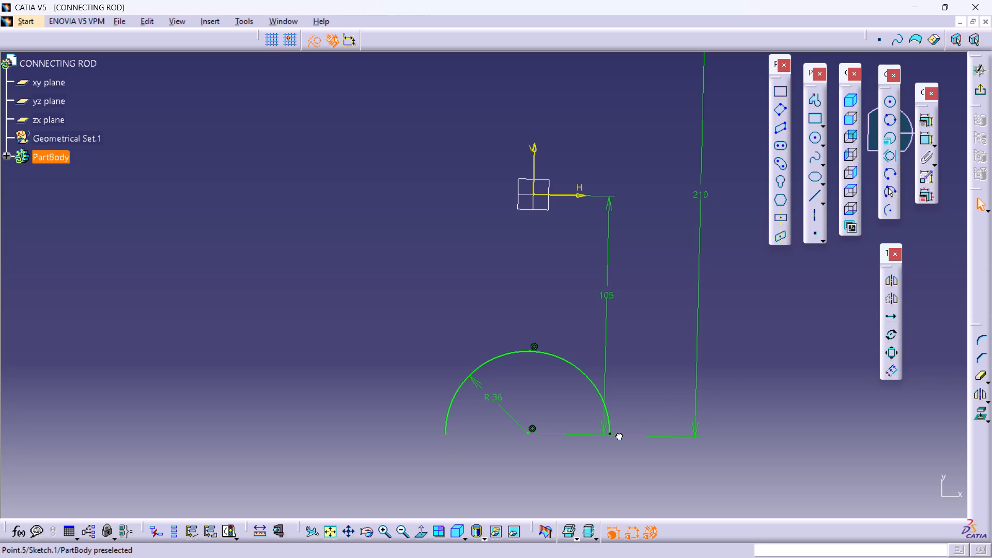
{"action": "left_click_drag", "start_coordinate": [619, 436], "coordinate": [622, 436]}
{"action": "left_click", "coordinate": [557, 484]}
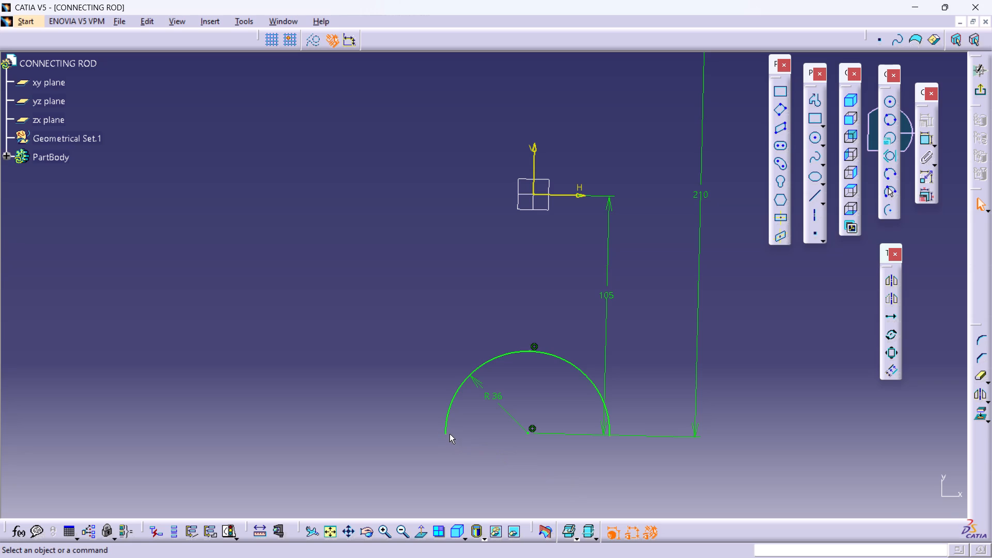
Reposition the lower arc's radius dimension so it lies horizontally between the arc's centre and its left endpoint.
{"action": "left_click", "coordinate": [448, 434]}
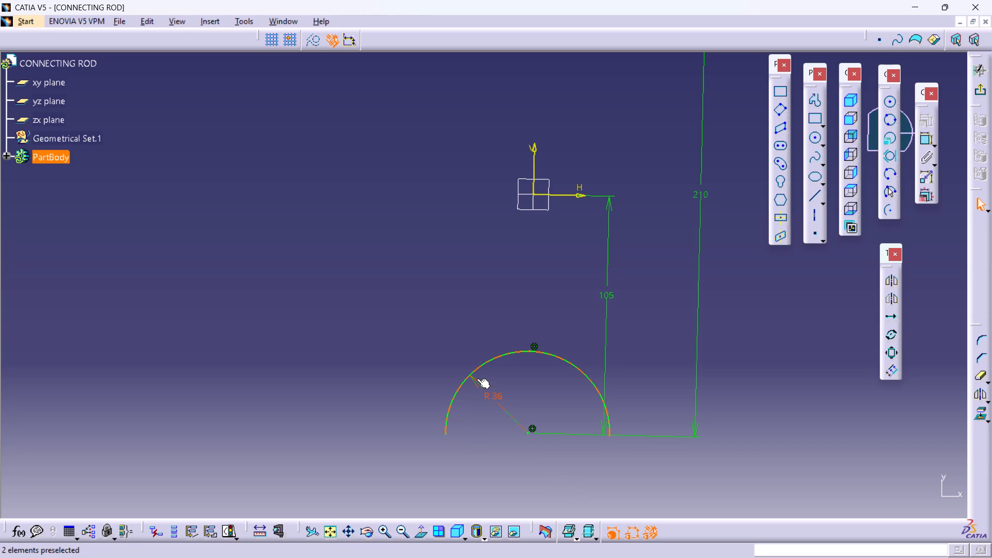
{"action": "left_click_drag", "start_coordinate": [477, 379], "coordinate": [461, 447]}
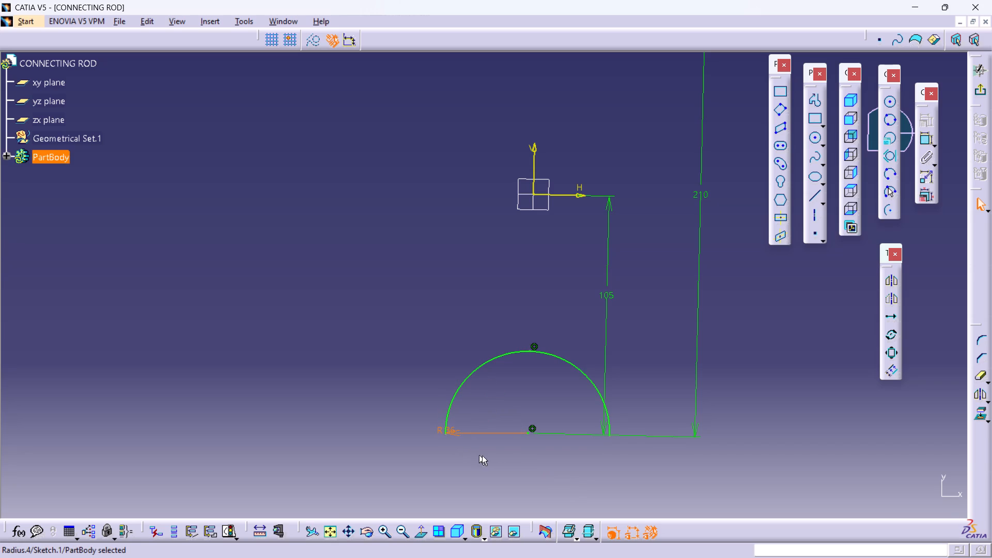
{"action": "left_click", "coordinate": [502, 458]}
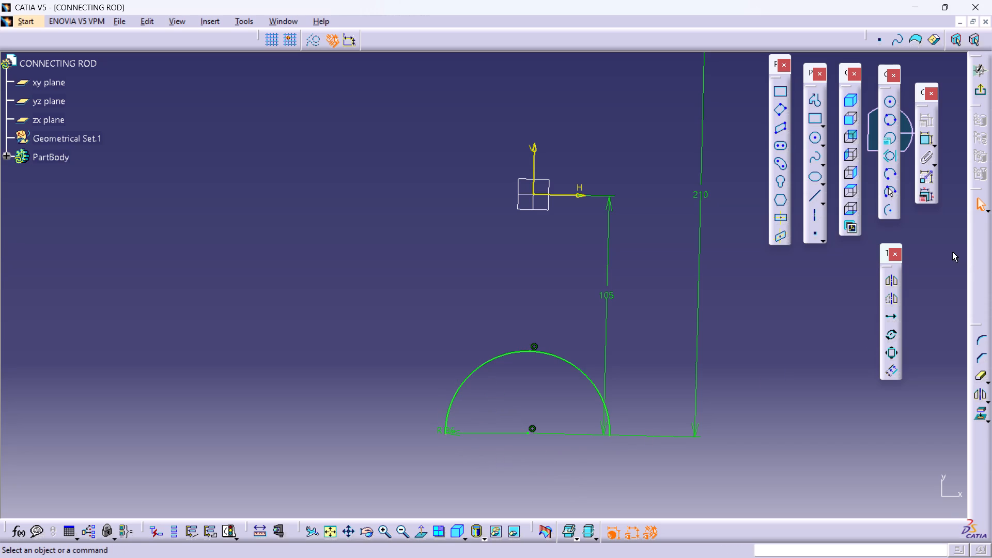
Sketch the left shoulder from the arc's left endpoint: about 20 mm horizontally outward, 32 mm vertically up, and 38 mm horizontally back to the arc.
{"action": "double_click", "coordinate": [812, 199]}
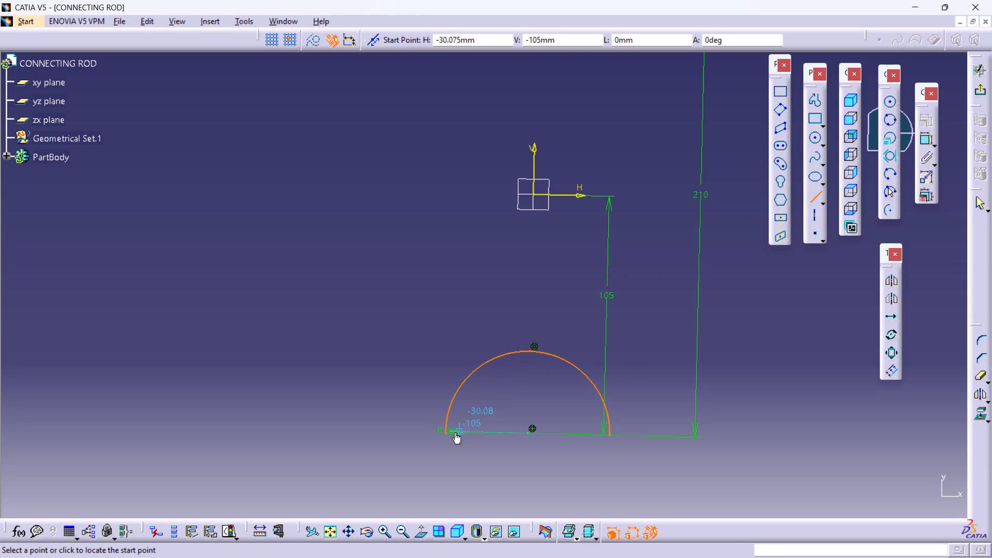
{"action": "left_click", "coordinate": [446, 435]}
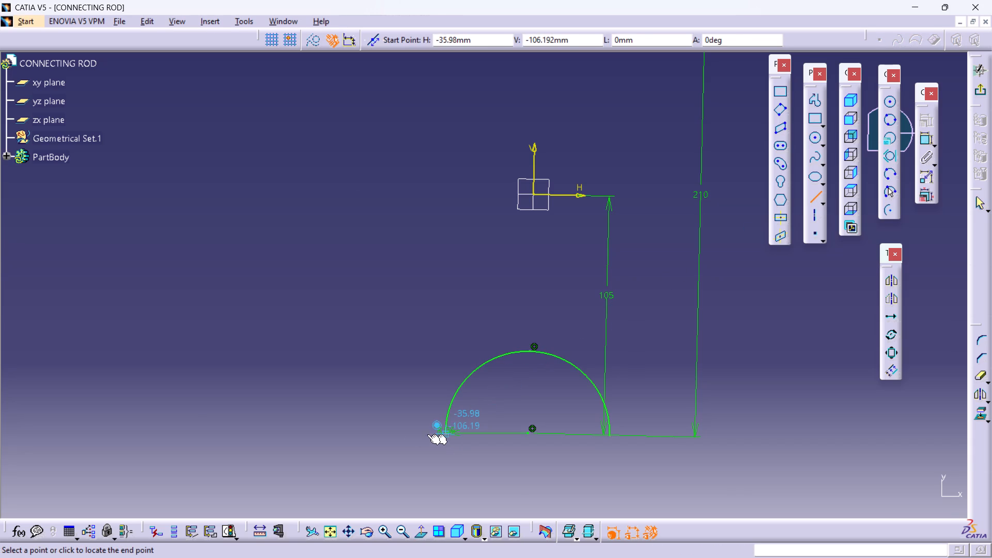
{"action": "left_click", "coordinate": [401, 432]}
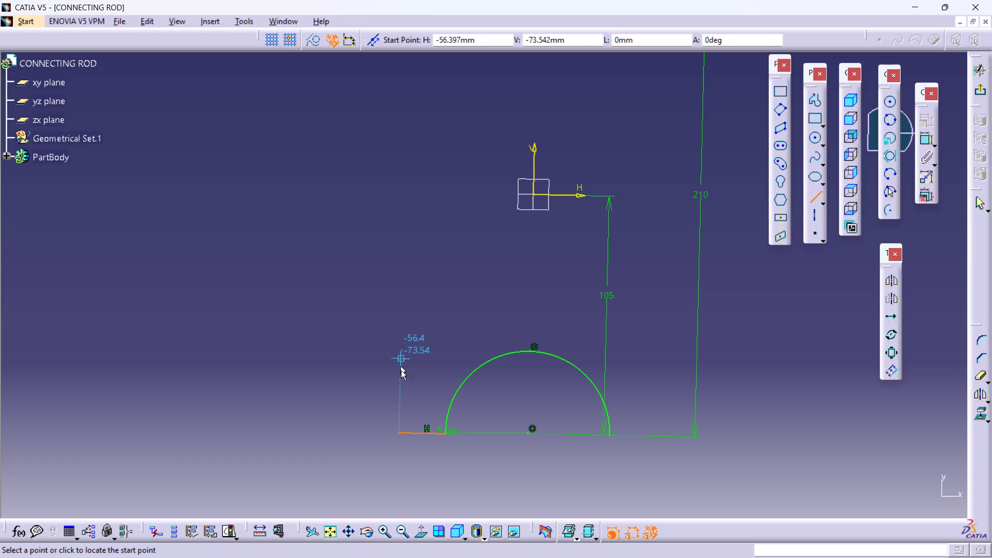
{"action": "left_click", "coordinate": [397, 432]}
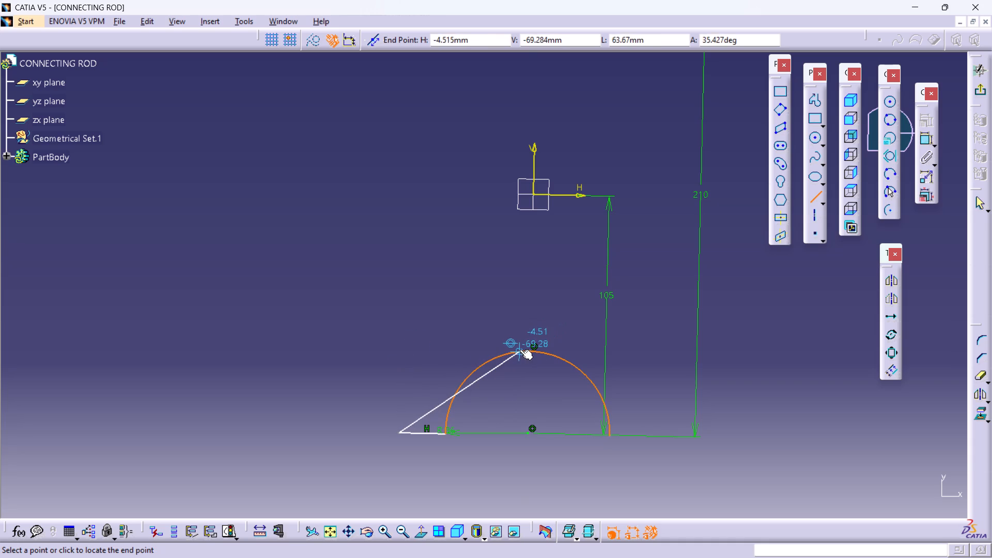
{"action": "left_click", "coordinate": [400, 359]}
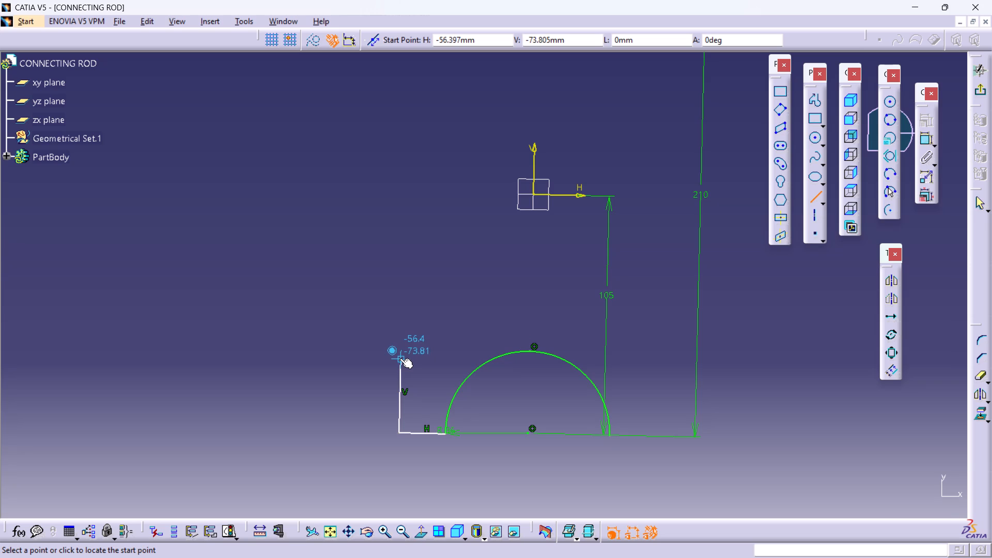
{"action": "left_click", "coordinate": [400, 359]}
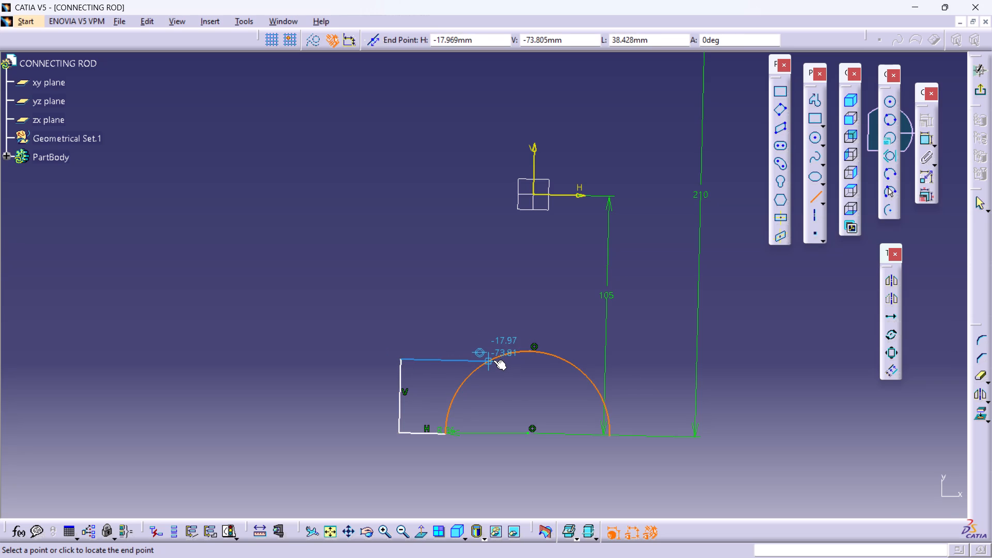
{"action": "left_click", "coordinate": [493, 360]}
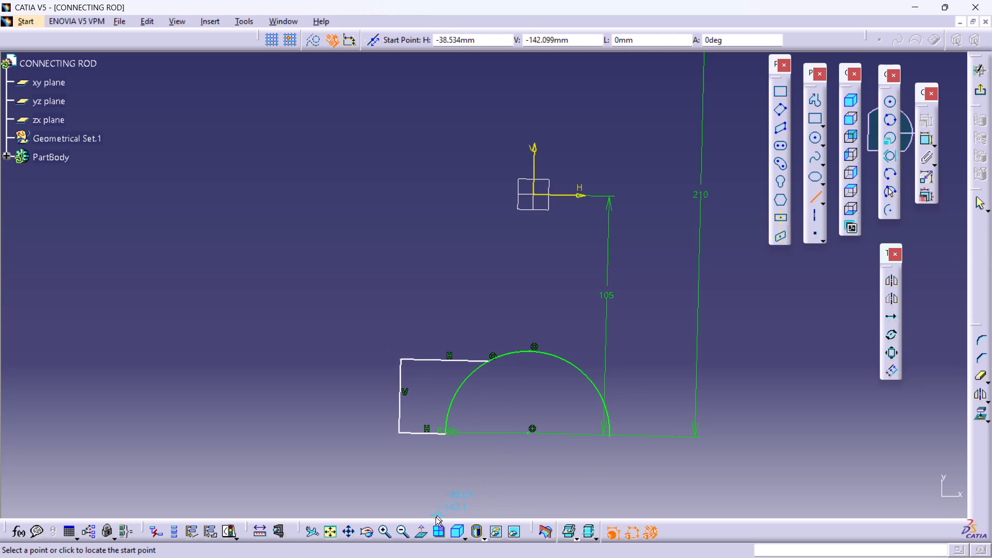
Sketch the right shoulder from the arc's right endpoint: about 12 mm horizontally outward, 31 mm vertically up, and 30 mm horizontally back to the arc.
{"action": "left_click", "coordinate": [421, 528]}
{"action": "left_click", "coordinate": [421, 528]}
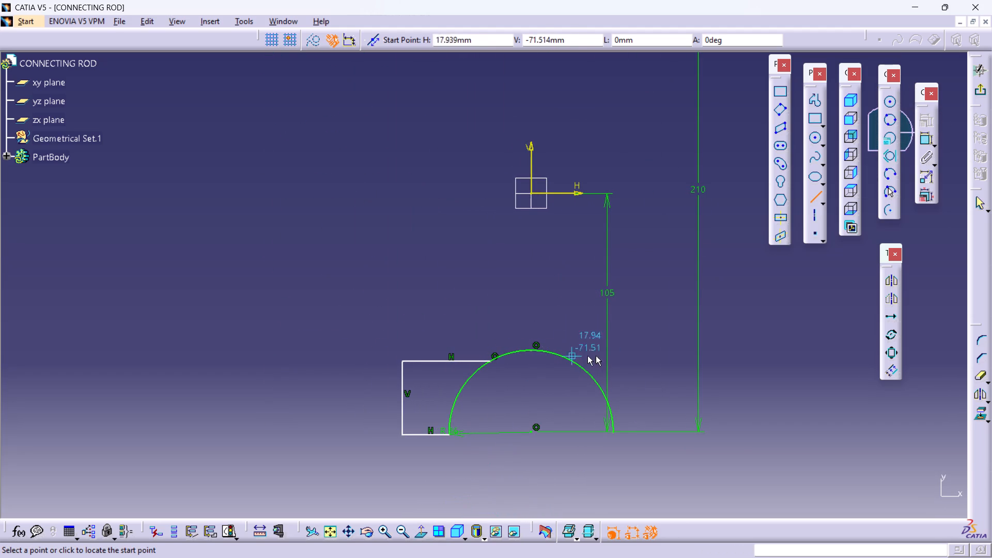
{"action": "left_click", "coordinate": [612, 431]}
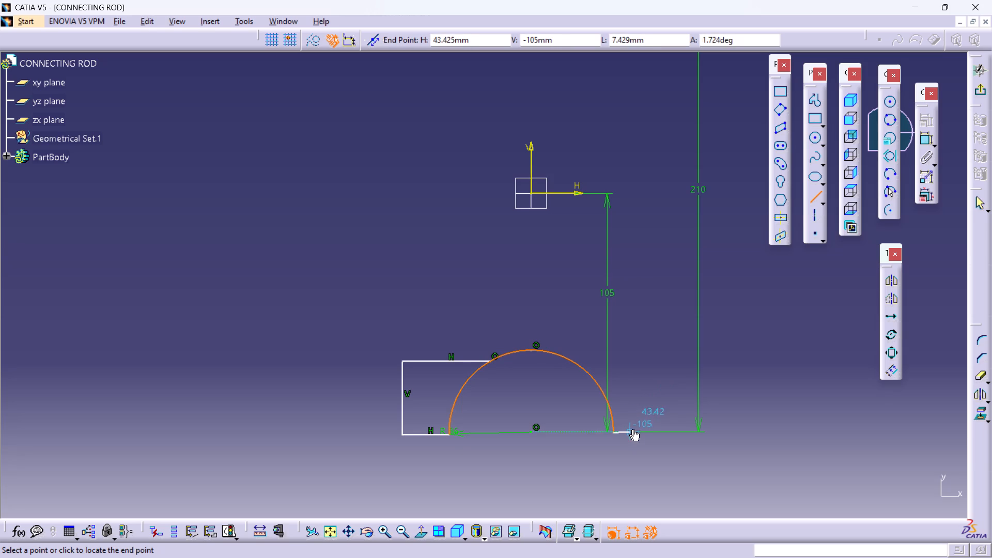
{"action": "left_click", "coordinate": [640, 433]}
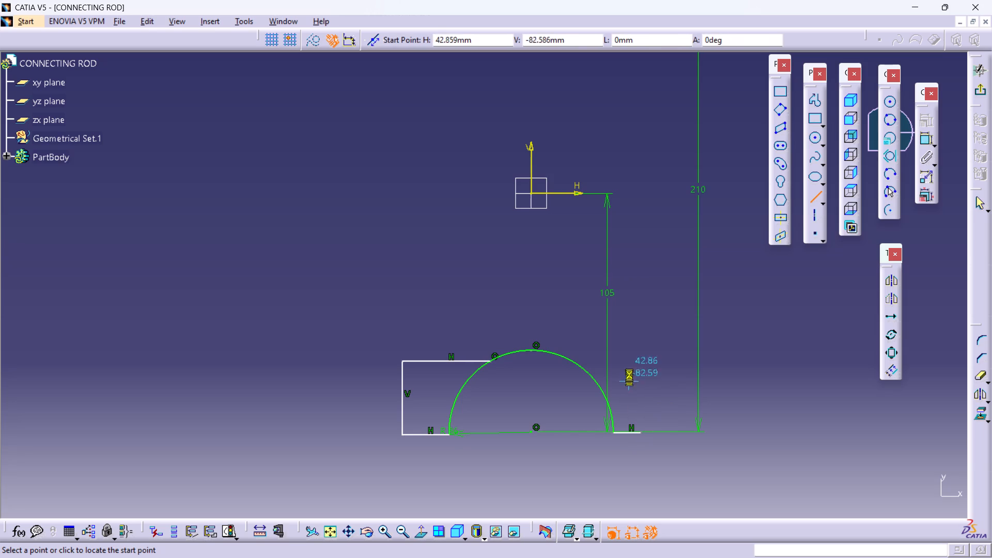
{"action": "left_click", "coordinate": [641, 432]}
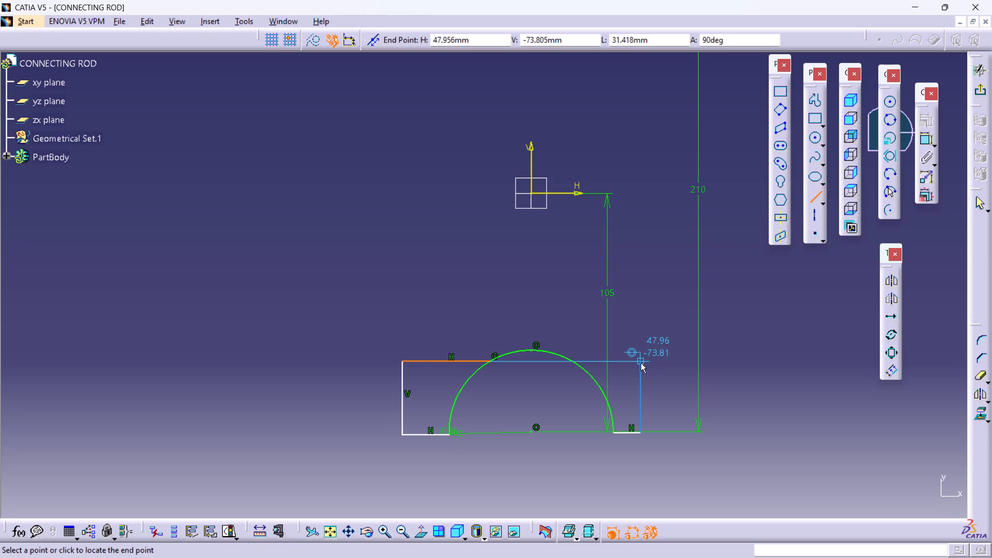
{"action": "left_click", "coordinate": [641, 363]}
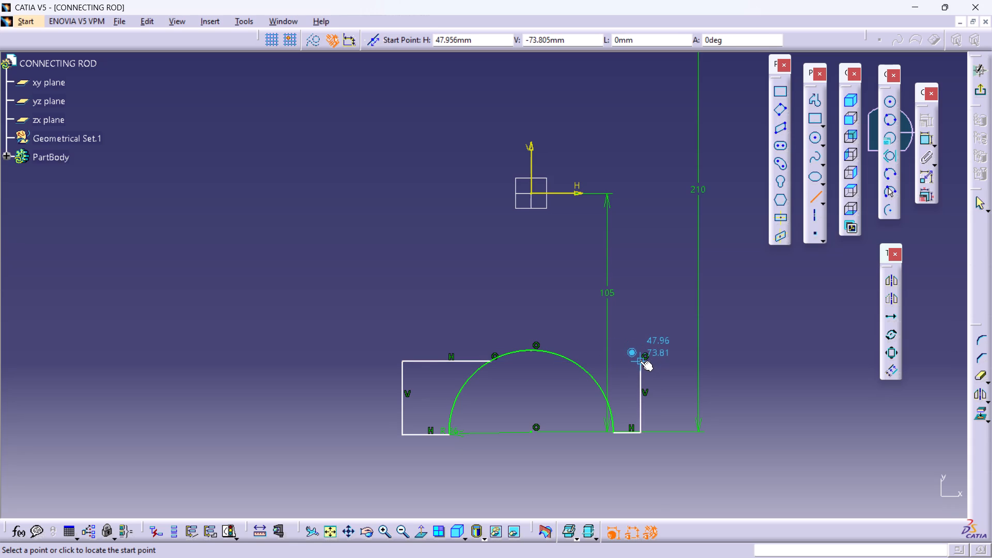
{"action": "left_click", "coordinate": [640, 361]}
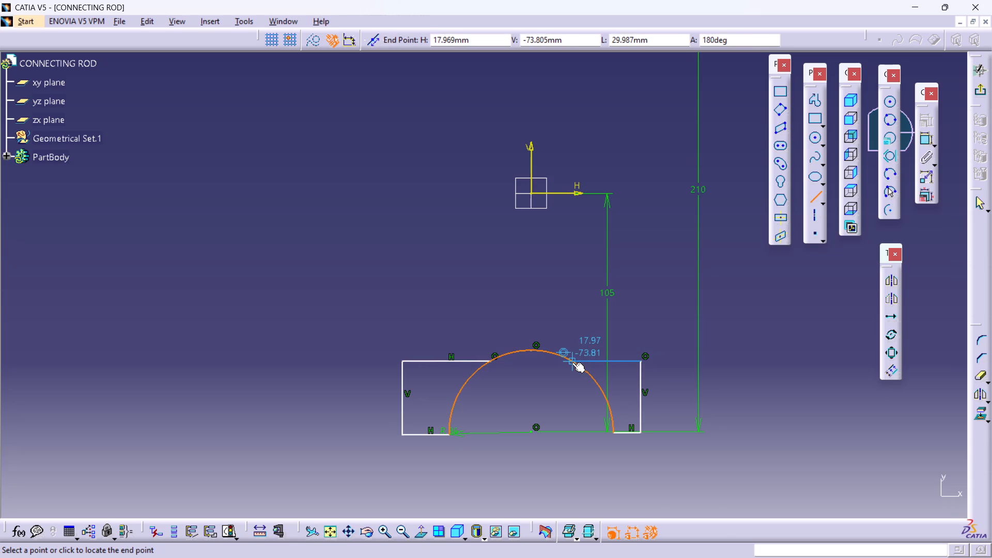
{"action": "left_click", "coordinate": [572, 363]}
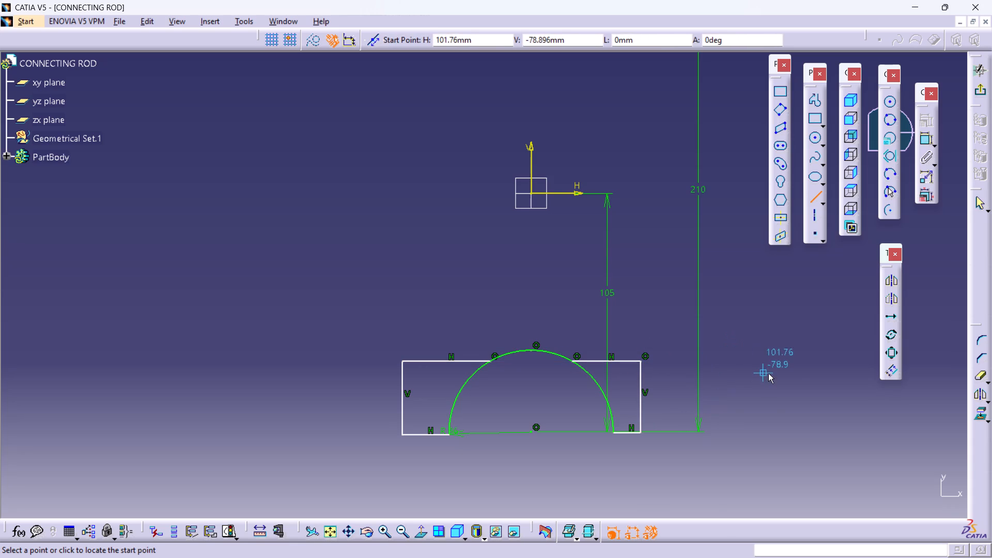
{"action": "key", "text": "Escape"}
{"action": "key", "text": "Escape"}
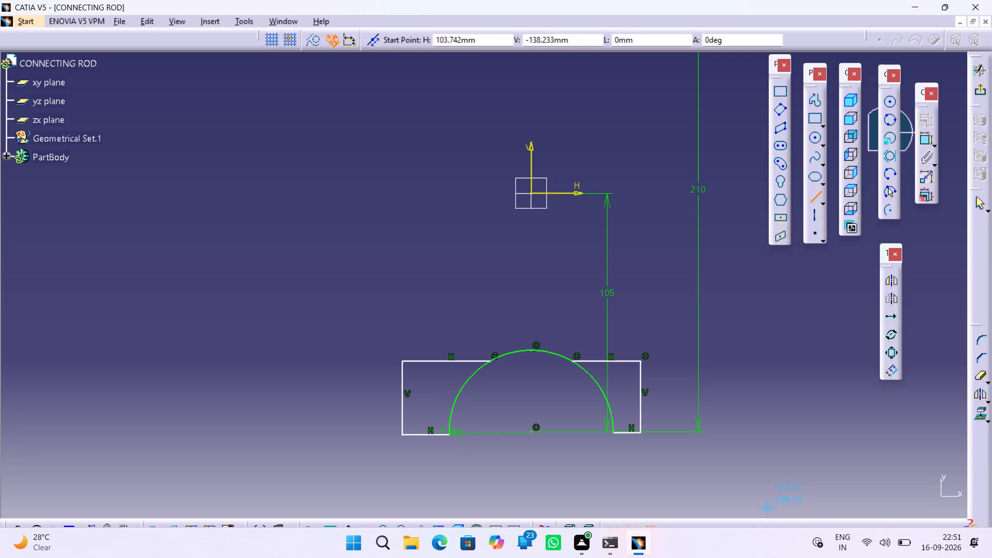
{"action": "key", "text": "Escape"}
{"action": "key", "text": "Escape"}
{"action": "key", "text": "Escape"}
{"action": "key", "text": "Escape"}
{"action": "key", "text": "Escape"}
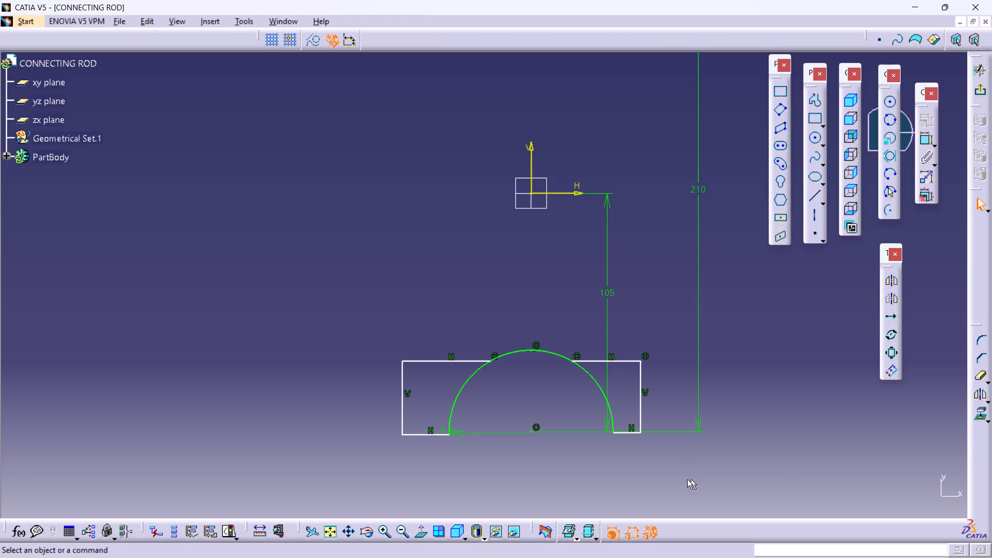
{"action": "double_click", "coordinate": [549, 302]}
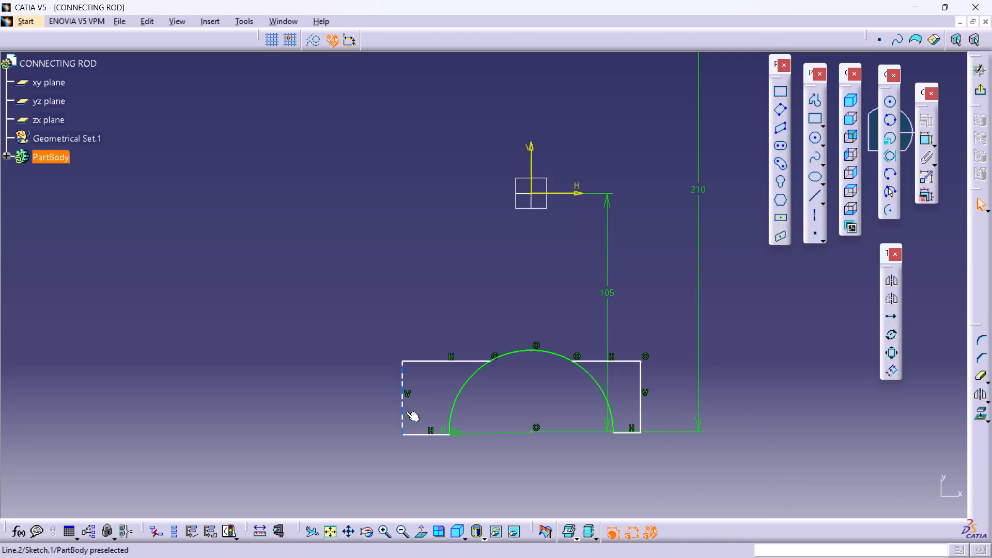
Dimension the left shoulder's short bottom line and set its length to 10 mm.
{"action": "double_click", "coordinate": [925, 141]}
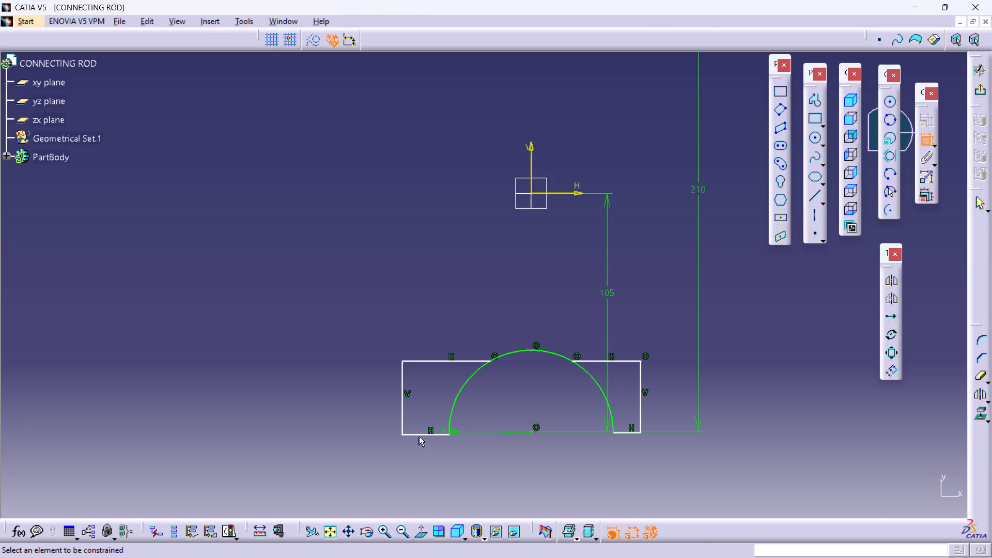
{"action": "left_click", "coordinate": [422, 435]}
{"action": "left_click", "coordinate": [424, 470]}
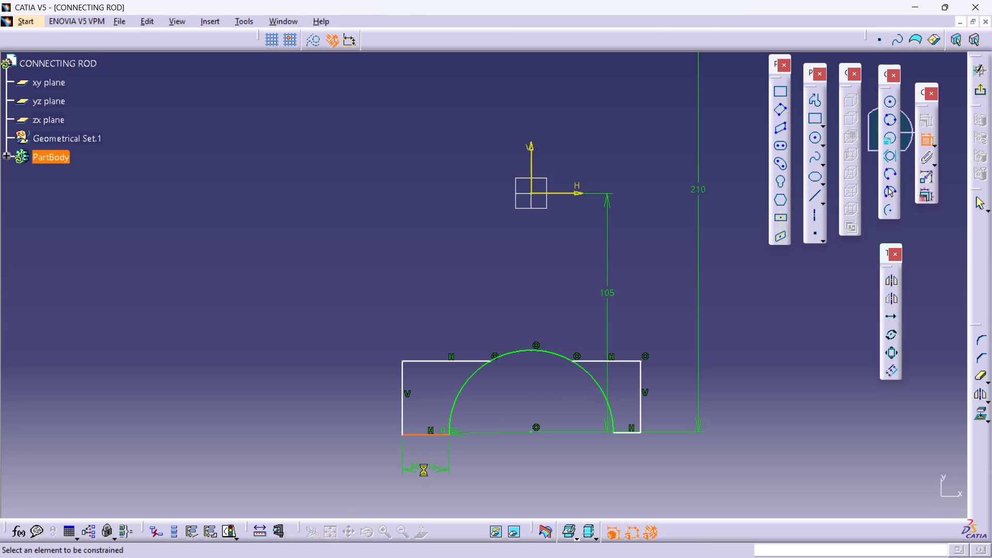
{"action": "double_click", "coordinate": [424, 470]}
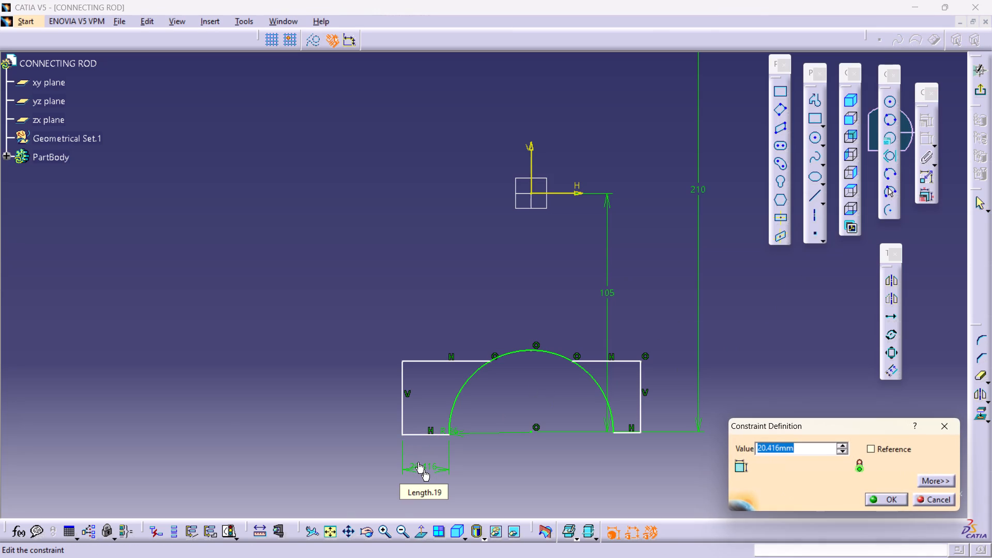
{"action": "type", "text": "10"}
{"action": "key", "text": "Return"}
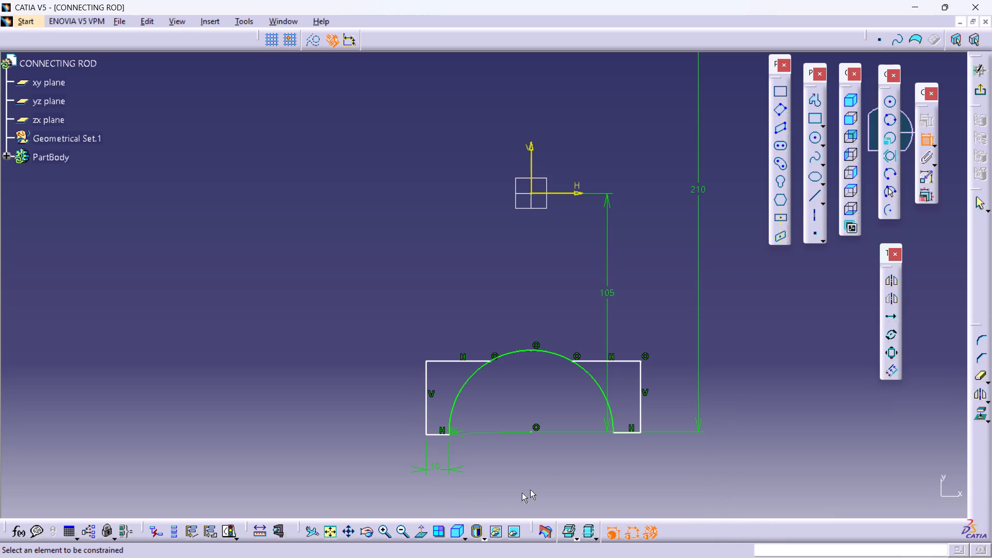
Dimension the right shoulder's short bottom line and set its length to 10 mm.
{"action": "left_click", "coordinate": [631, 431]}
{"action": "left_click", "coordinate": [627, 460]}
{"action": "double_click", "coordinate": [628, 460]}
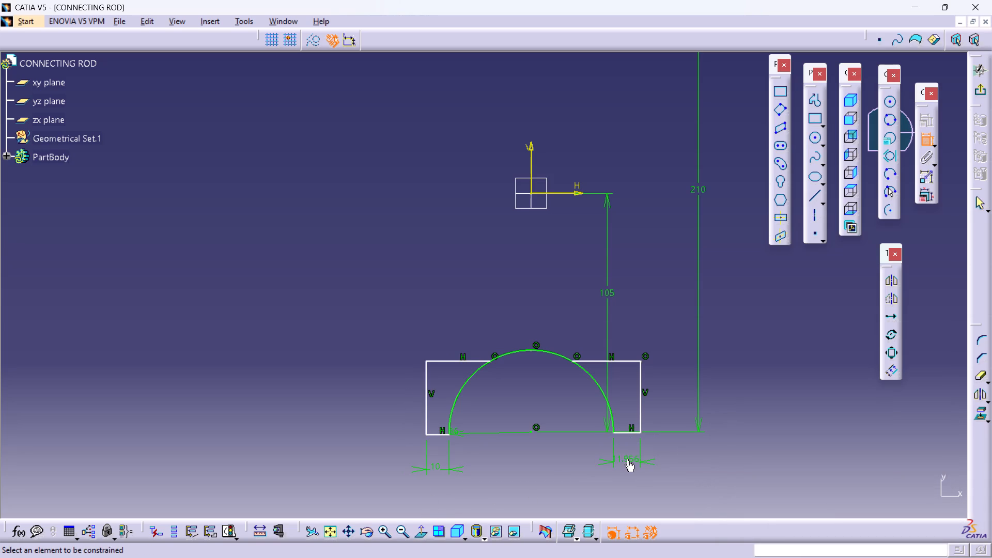
{"action": "type", "text": "10"}
{"action": "key", "text": "Return"}
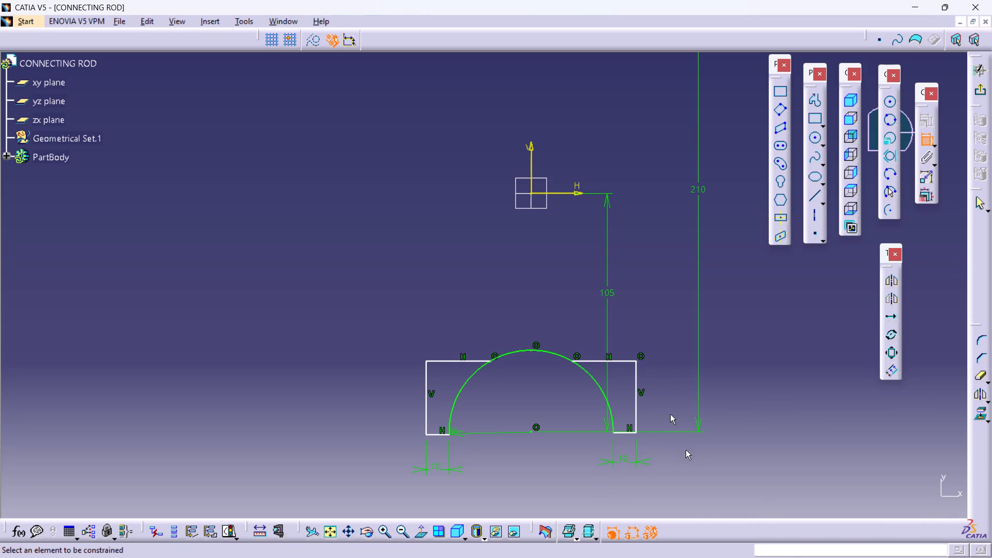
Dimension the vertical distance from the horizontal sketch axis to the left shoulder's bottom line and set it to 105 mm.
{"action": "middle_click_drag", "start_coordinate": [688, 346], "coordinate": [683, 373]}
{"action": "right_click", "coordinate": [650, 336]}
{"action": "middle_click_drag", "start_coordinate": [656, 336], "coordinate": [684, 382]}
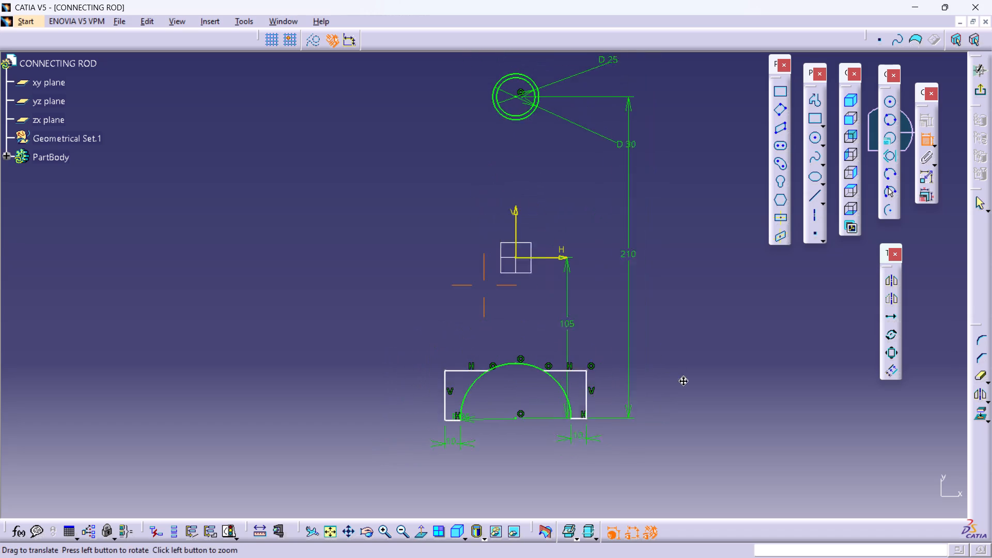
{"action": "middle_click_drag", "start_coordinate": [684, 382], "coordinate": [685, 385]}
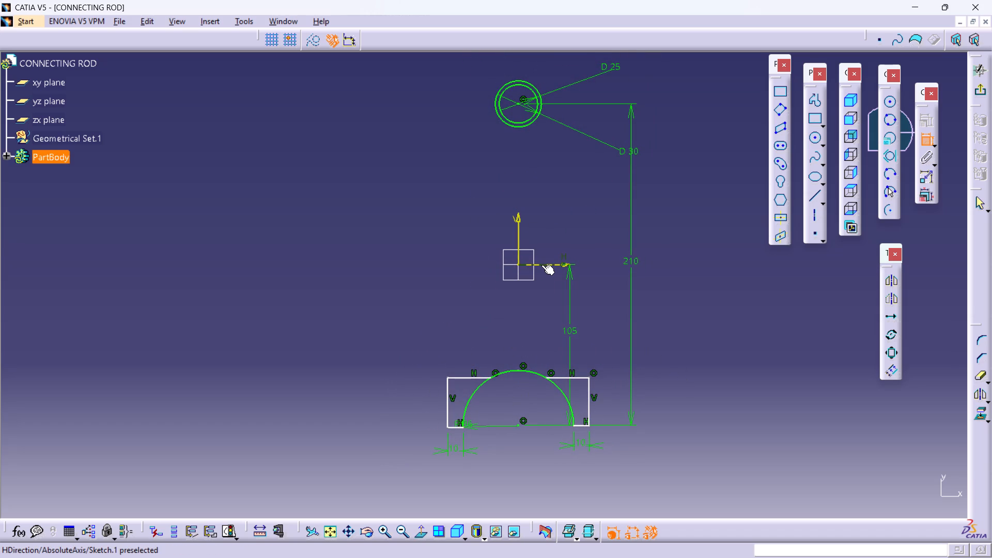
{"action": "left_click", "coordinate": [541, 265]}
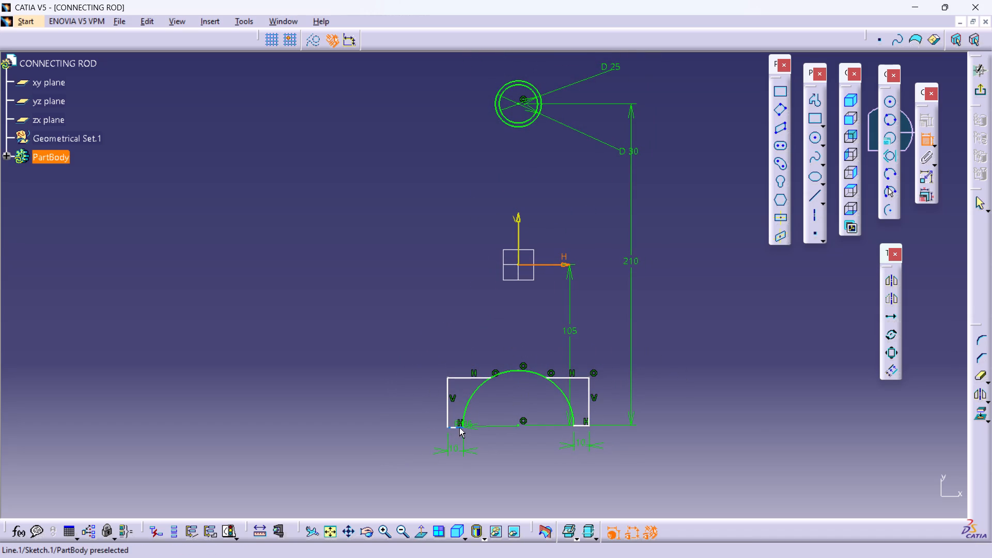
{"action": "left_click", "coordinate": [457, 428]}
{"action": "left_click", "coordinate": [394, 354]}
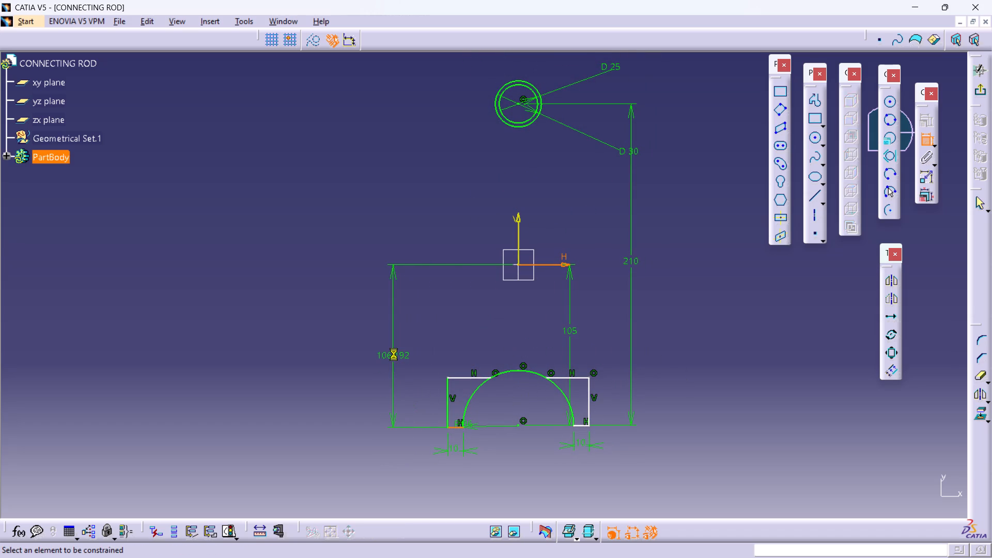
{"action": "double_click", "coordinate": [394, 354]}
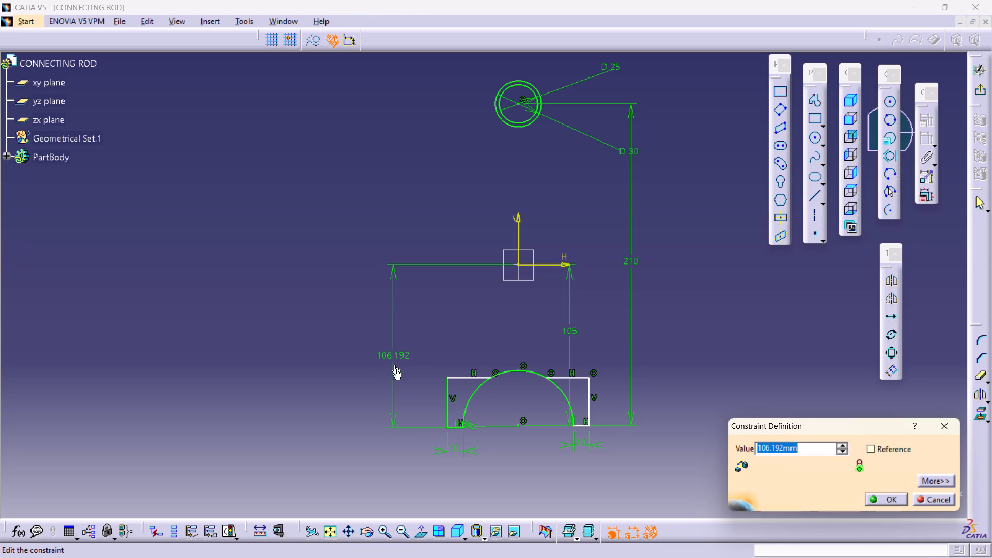
{"action": "key", "text": "1"}
{"action": "type", "text": "065"}
{"action": "key", "text": "Return"}
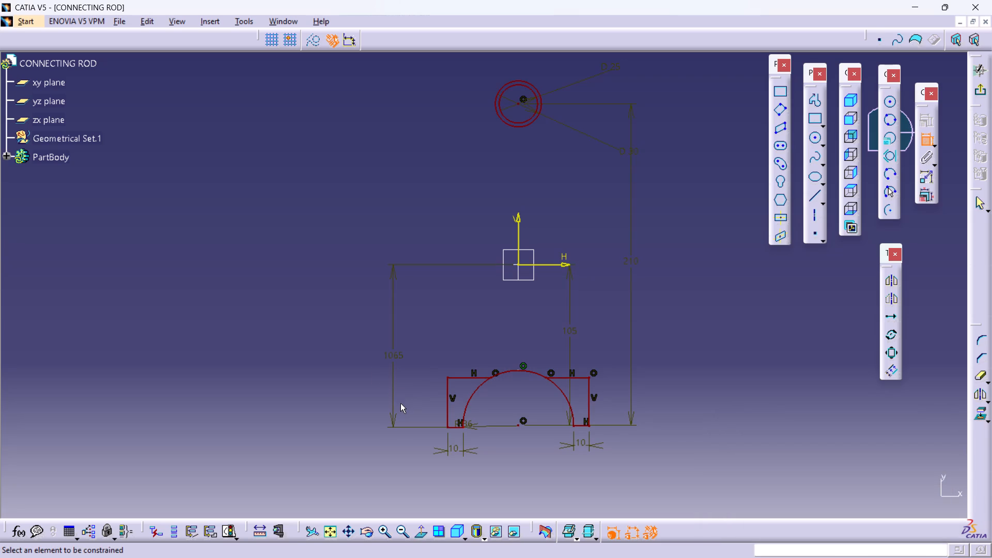
{"action": "double_click", "coordinate": [396, 356]}
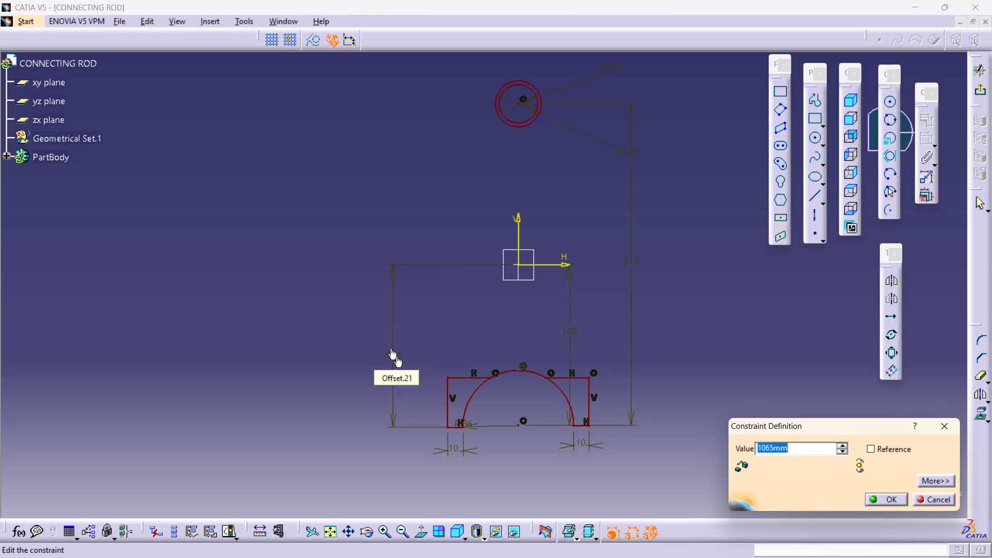
{"action": "type", "text": "105"}
{"action": "key", "text": "Return"}
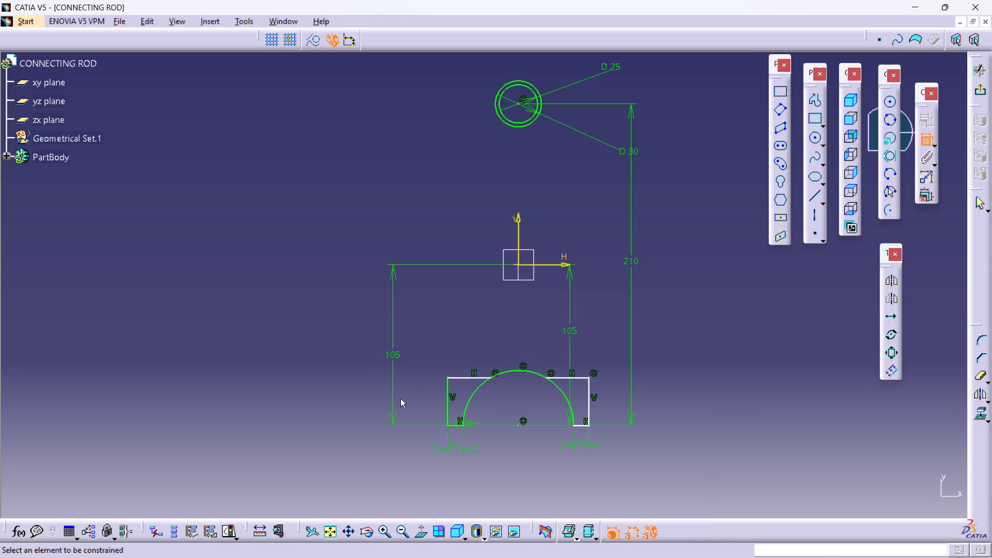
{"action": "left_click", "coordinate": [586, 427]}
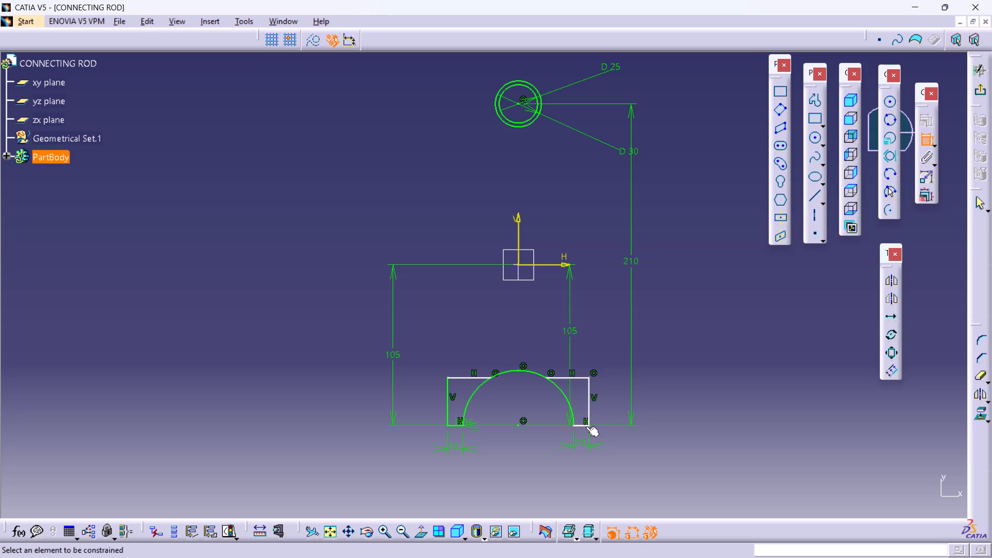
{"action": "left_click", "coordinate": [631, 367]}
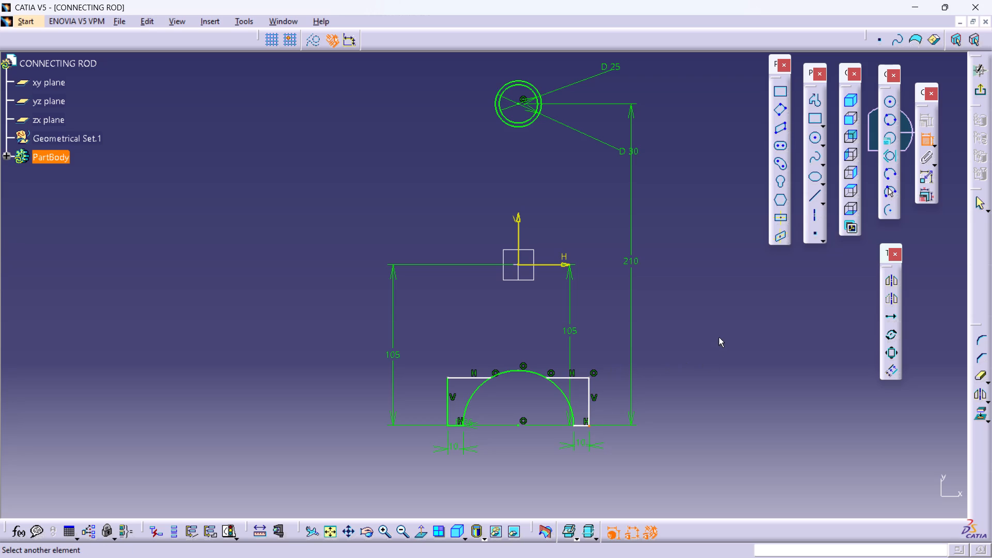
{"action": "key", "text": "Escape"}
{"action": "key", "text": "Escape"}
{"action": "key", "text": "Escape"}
Apply a coincidence constraint between the bottom lines of the right and left shoulders.
{"action": "left_click", "coordinate": [585, 423]}
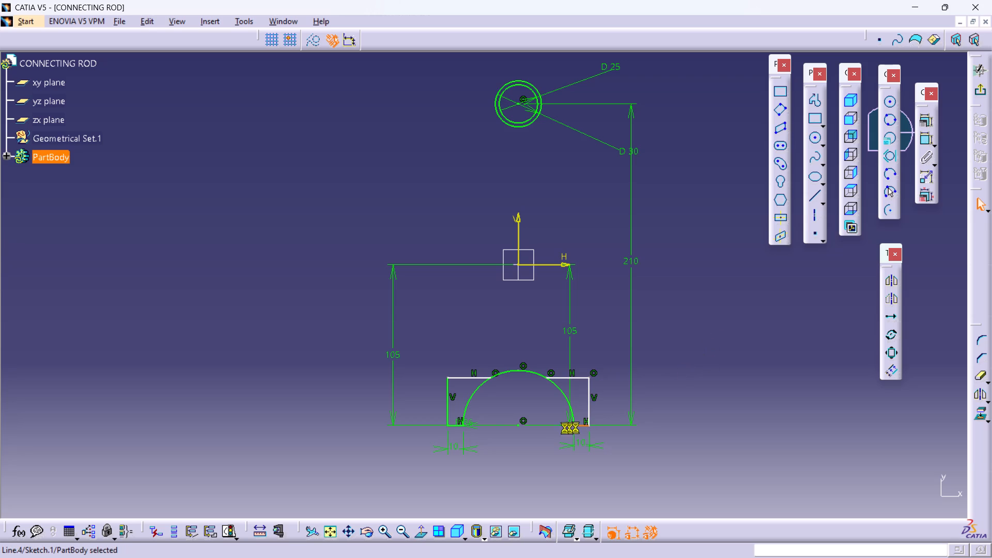
{"action": "left_click", "coordinate": [457, 425], "text": "ctrl"}
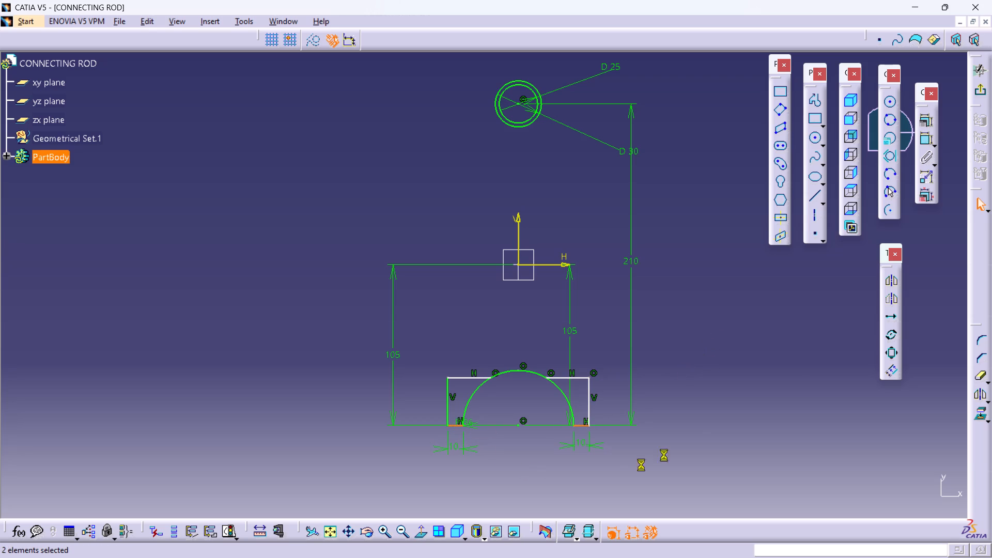
{"action": "left_click", "coordinate": [926, 121]}
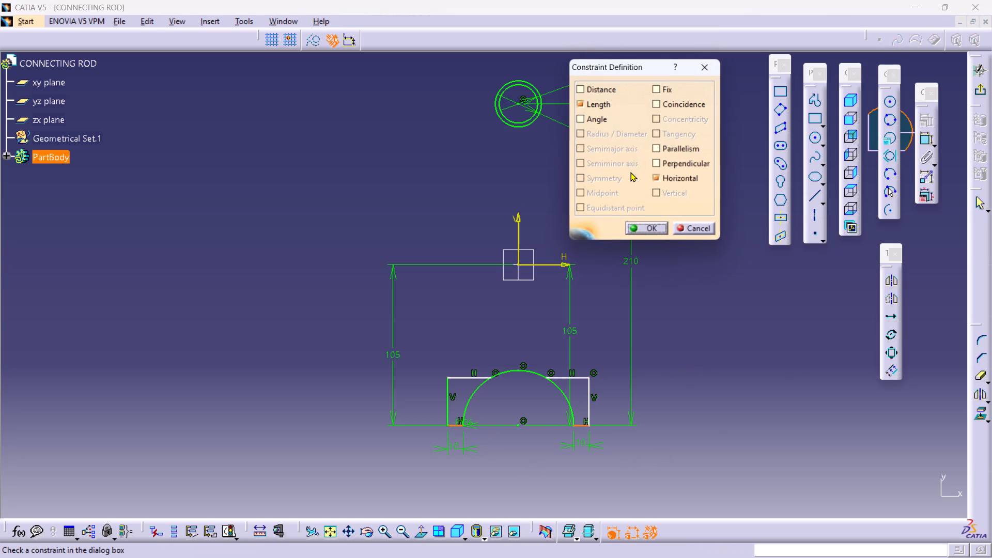
{"action": "left_click", "coordinate": [685, 101]}
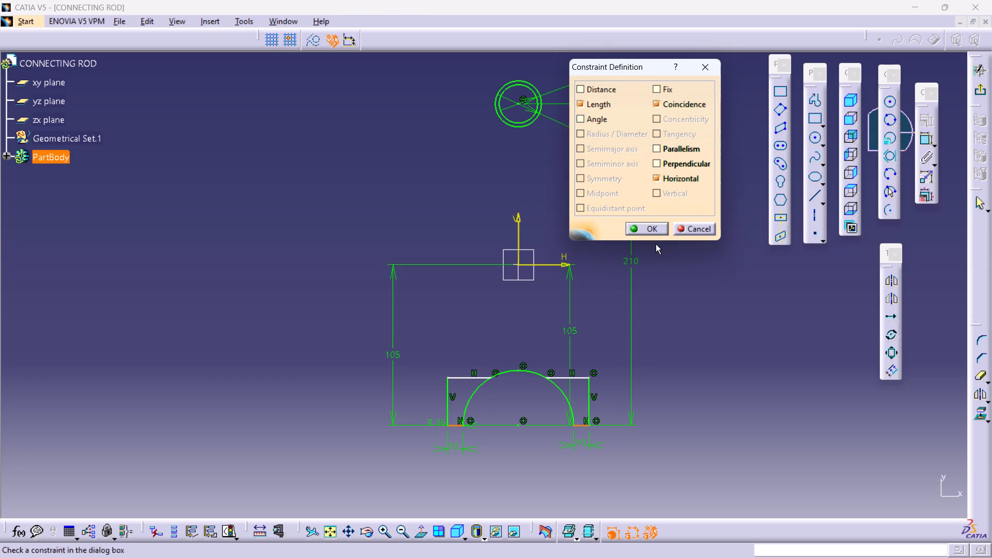
{"action": "left_click", "coordinate": [658, 225]}
{"action": "left_click", "coordinate": [725, 337]}
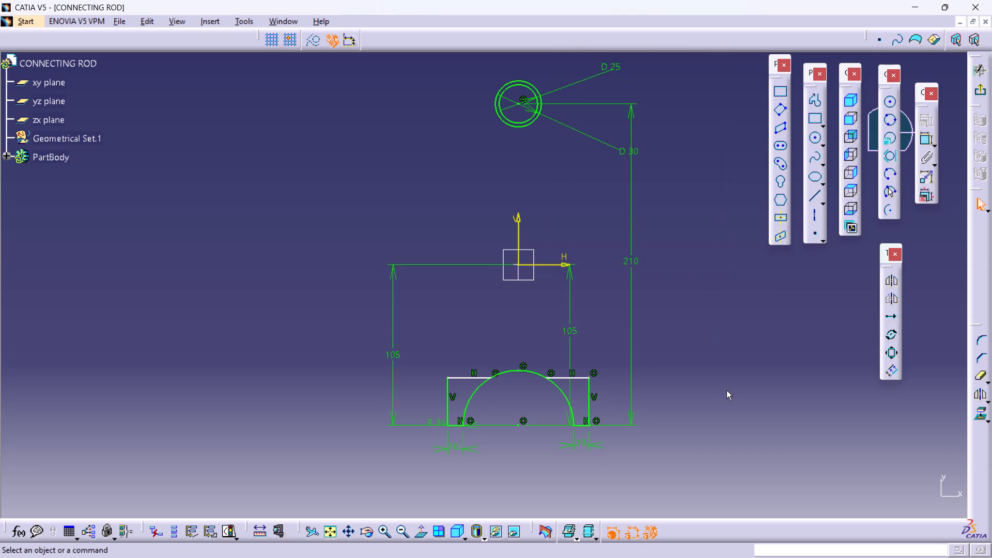
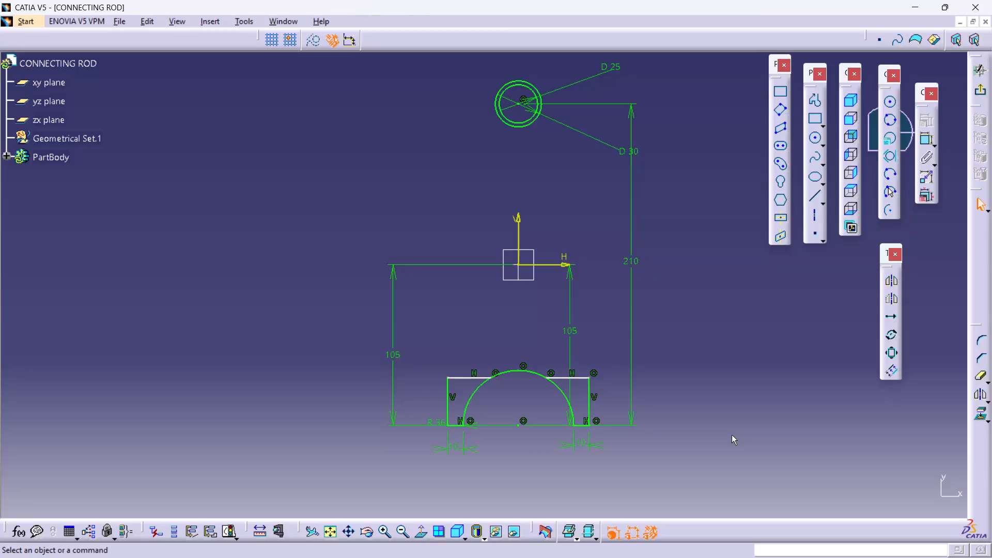
Draw two slanted lines about 165 mm long from the outer upper circle's underside to the inner ends of the left and right shoulder tops.
{"action": "left_click", "coordinate": [556, 155]}
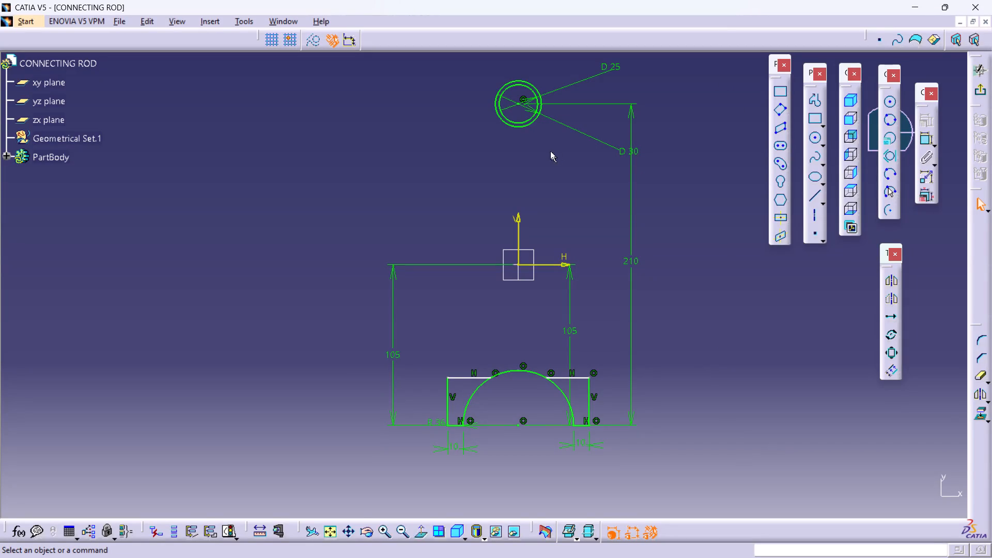
{"action": "left_click", "coordinate": [549, 151]}
{"action": "middle_click_drag", "start_coordinate": [525, 159], "coordinate": [445, 172]}
{"action": "middle_click_drag", "start_coordinate": [512, 184], "coordinate": [432, 203]}
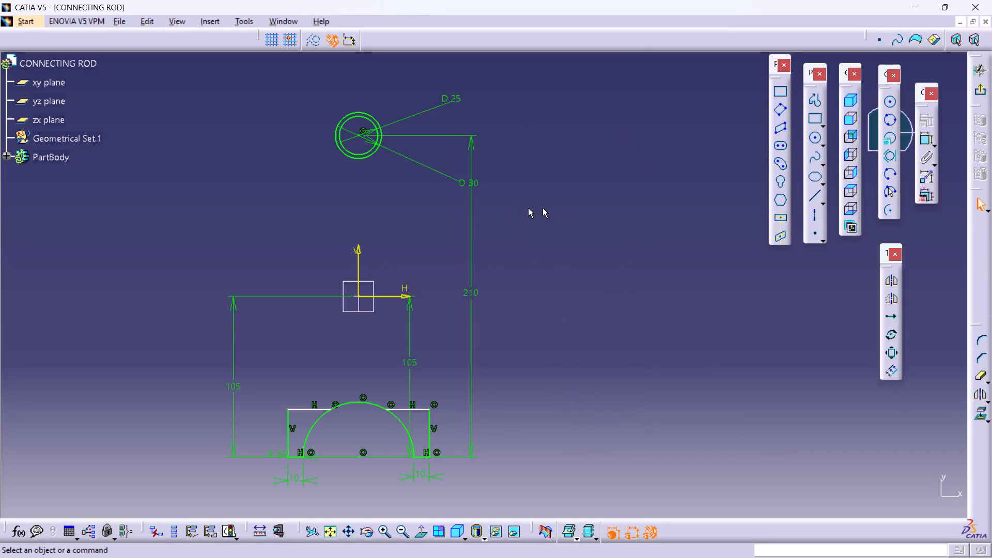
{"action": "middle_click_drag", "start_coordinate": [497, 218], "coordinate": [577, 219]}
{"action": "scroll", "coordinate": [577, 219], "scroll_direction": "up", "scroll_amount": 1}
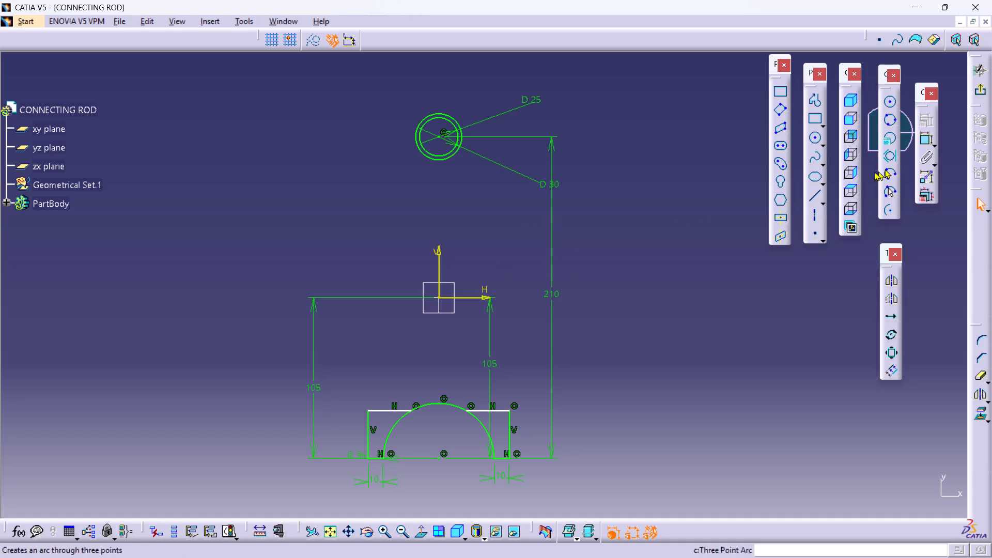
{"action": "double_click", "coordinate": [815, 196]}
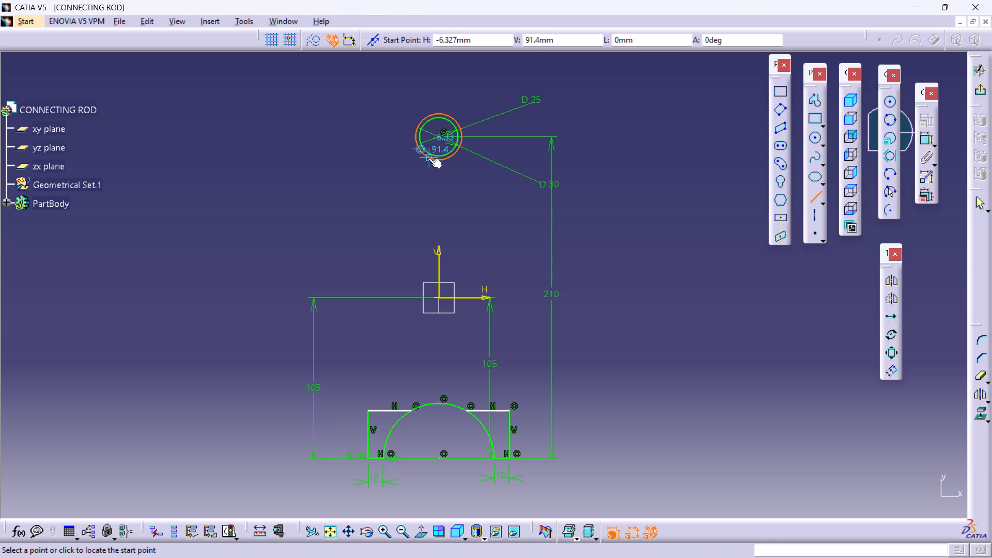
{"action": "left_click", "coordinate": [429, 159]}
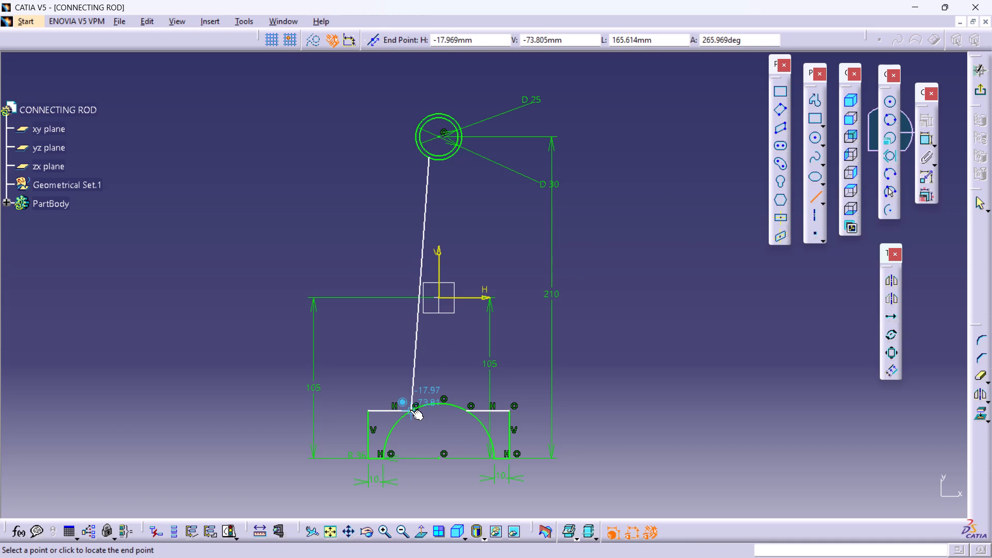
{"action": "left_click", "coordinate": [410, 411]}
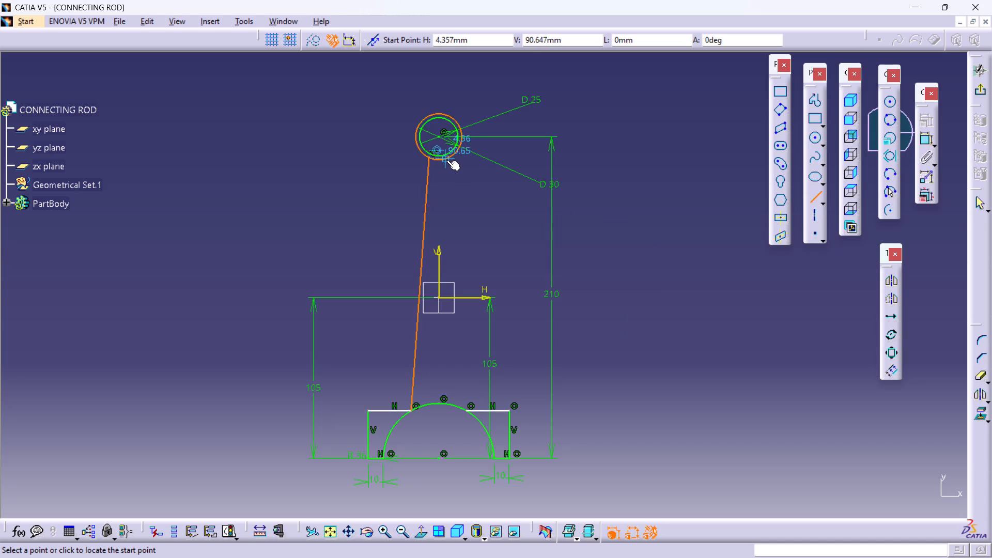
{"action": "left_click", "coordinate": [447, 161]}
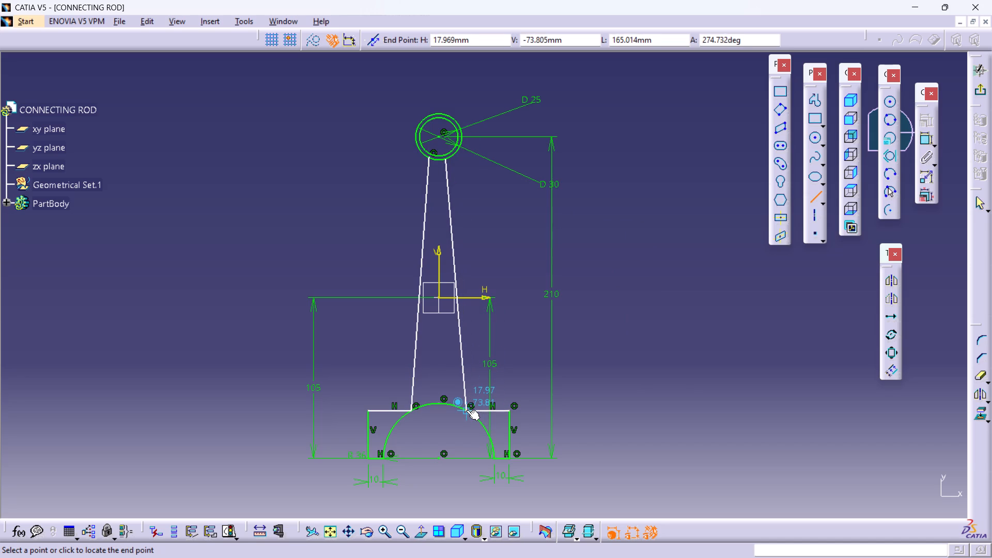
{"action": "left_click", "coordinate": [467, 410]}
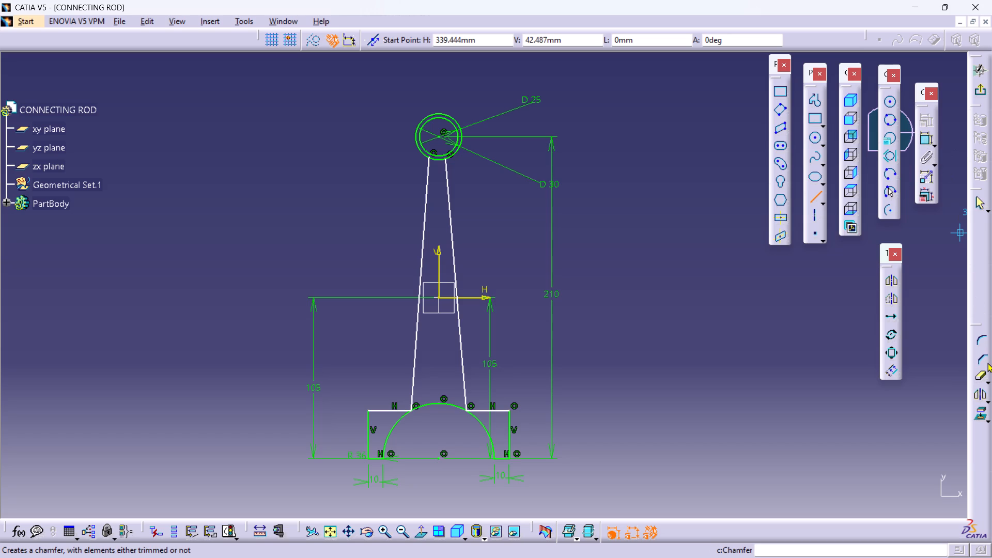
{"action": "key", "text": "Escape"}
{"action": "key", "text": "Escape"}
{"action": "key", "text": "Escape"}
{"action": "key", "text": "Escape"}
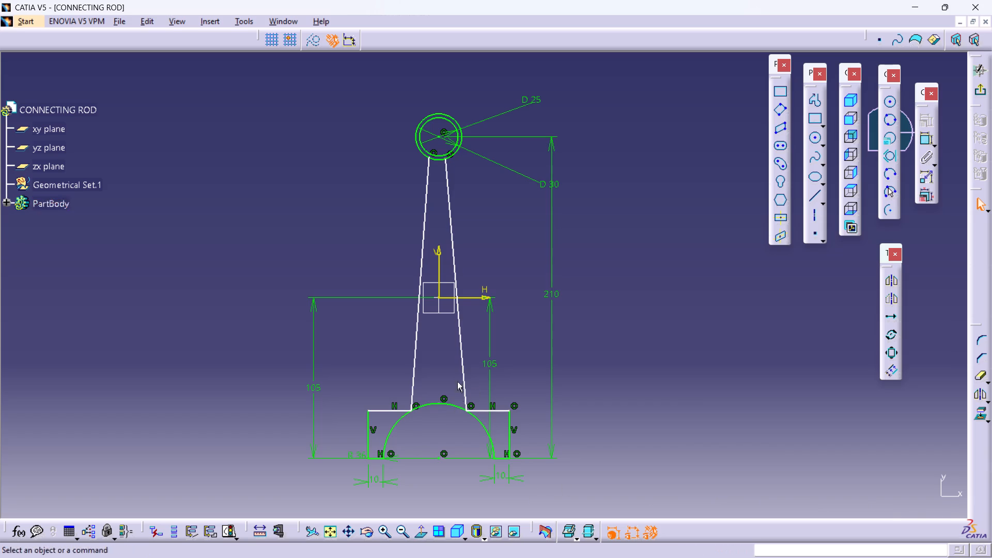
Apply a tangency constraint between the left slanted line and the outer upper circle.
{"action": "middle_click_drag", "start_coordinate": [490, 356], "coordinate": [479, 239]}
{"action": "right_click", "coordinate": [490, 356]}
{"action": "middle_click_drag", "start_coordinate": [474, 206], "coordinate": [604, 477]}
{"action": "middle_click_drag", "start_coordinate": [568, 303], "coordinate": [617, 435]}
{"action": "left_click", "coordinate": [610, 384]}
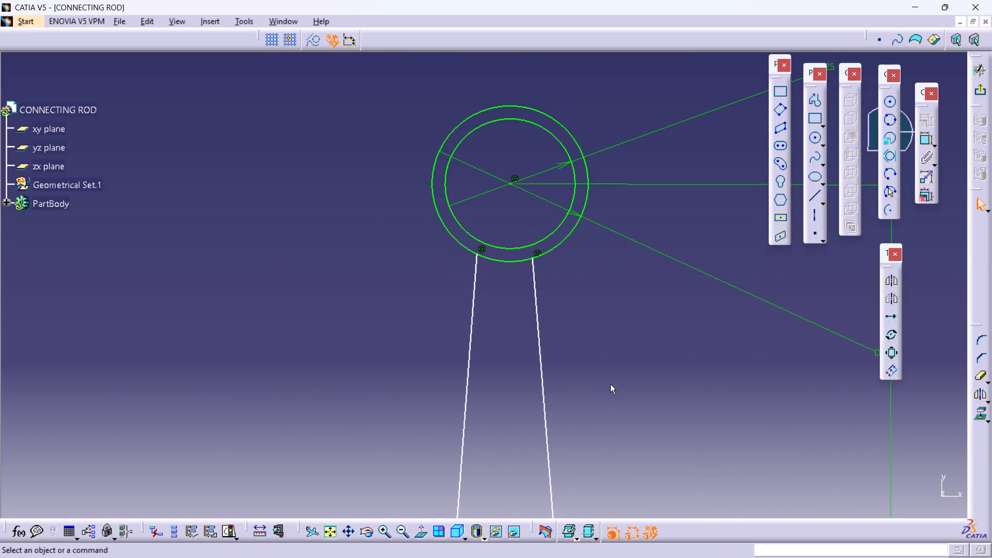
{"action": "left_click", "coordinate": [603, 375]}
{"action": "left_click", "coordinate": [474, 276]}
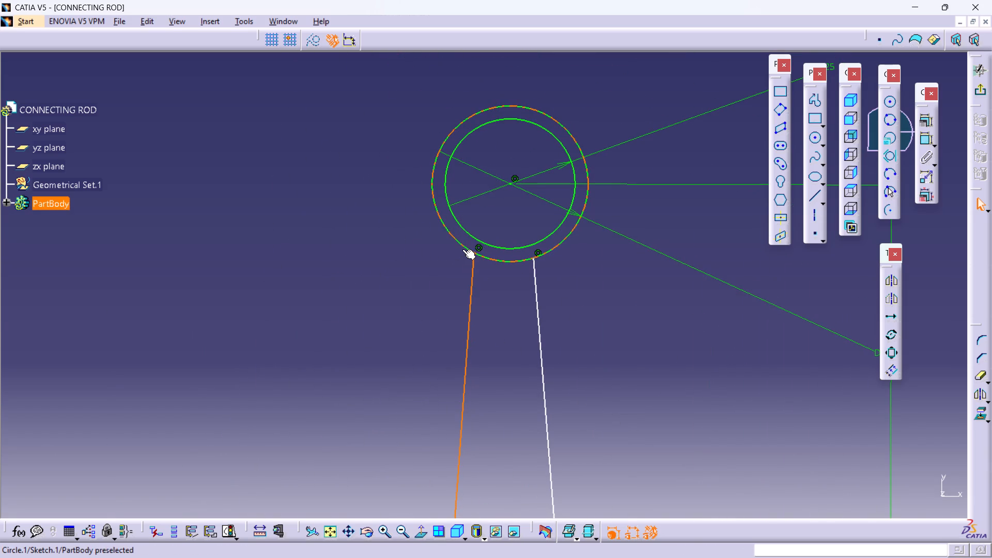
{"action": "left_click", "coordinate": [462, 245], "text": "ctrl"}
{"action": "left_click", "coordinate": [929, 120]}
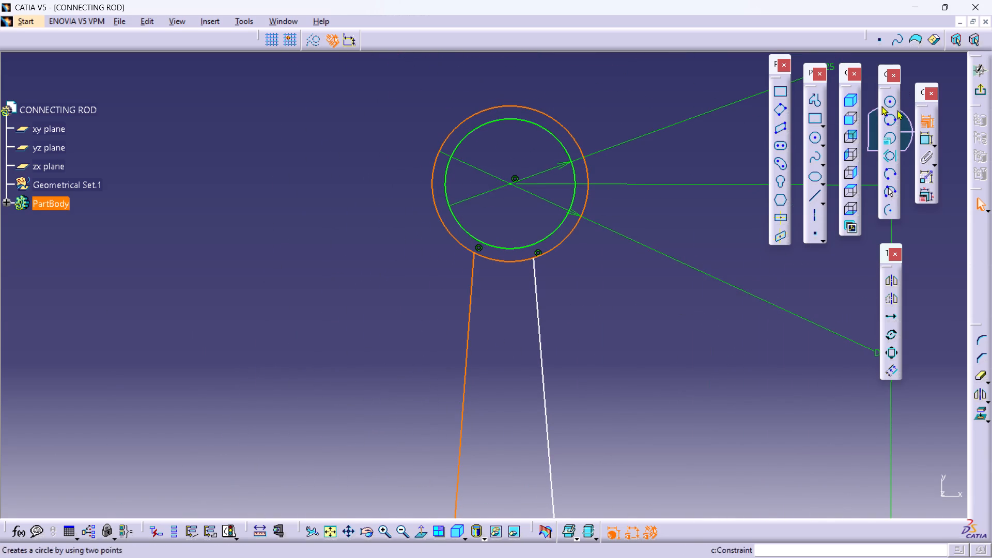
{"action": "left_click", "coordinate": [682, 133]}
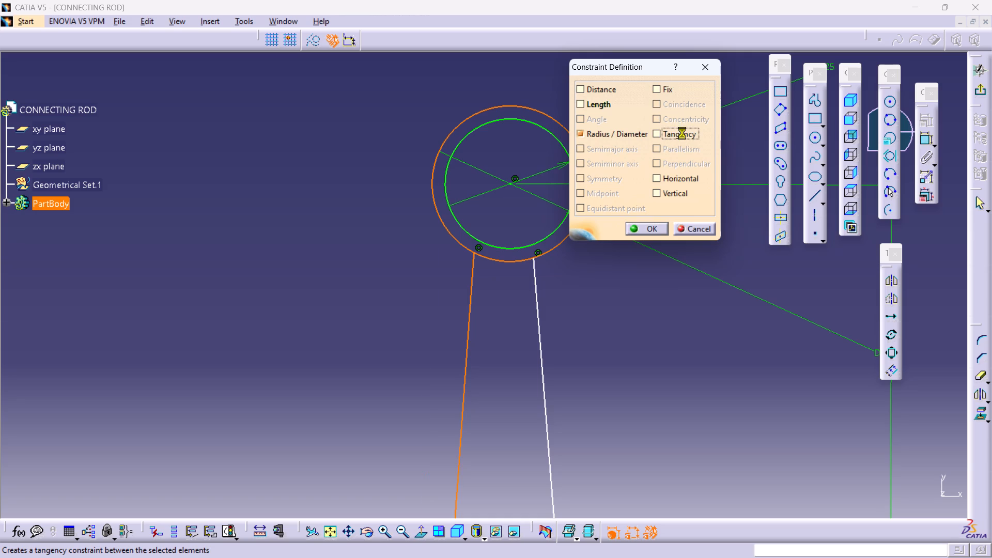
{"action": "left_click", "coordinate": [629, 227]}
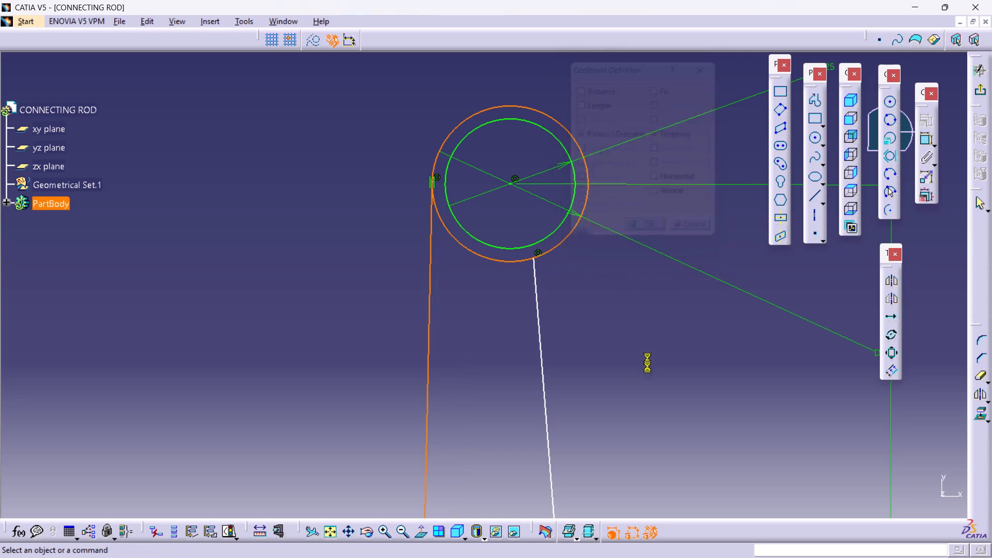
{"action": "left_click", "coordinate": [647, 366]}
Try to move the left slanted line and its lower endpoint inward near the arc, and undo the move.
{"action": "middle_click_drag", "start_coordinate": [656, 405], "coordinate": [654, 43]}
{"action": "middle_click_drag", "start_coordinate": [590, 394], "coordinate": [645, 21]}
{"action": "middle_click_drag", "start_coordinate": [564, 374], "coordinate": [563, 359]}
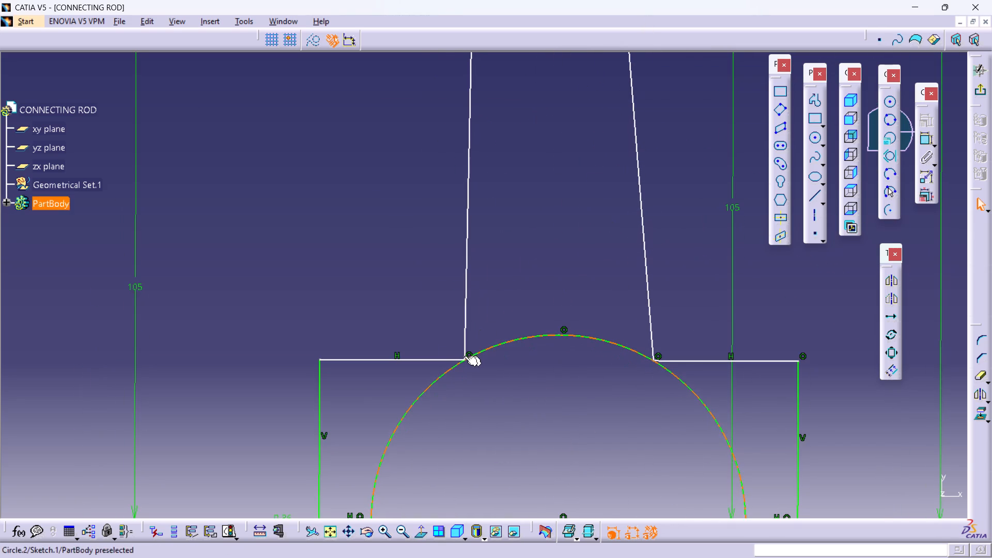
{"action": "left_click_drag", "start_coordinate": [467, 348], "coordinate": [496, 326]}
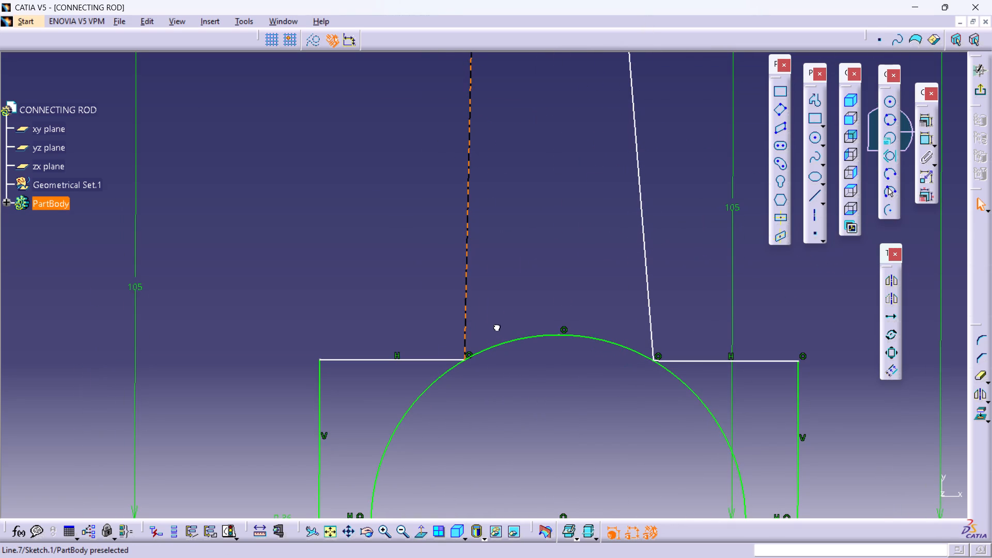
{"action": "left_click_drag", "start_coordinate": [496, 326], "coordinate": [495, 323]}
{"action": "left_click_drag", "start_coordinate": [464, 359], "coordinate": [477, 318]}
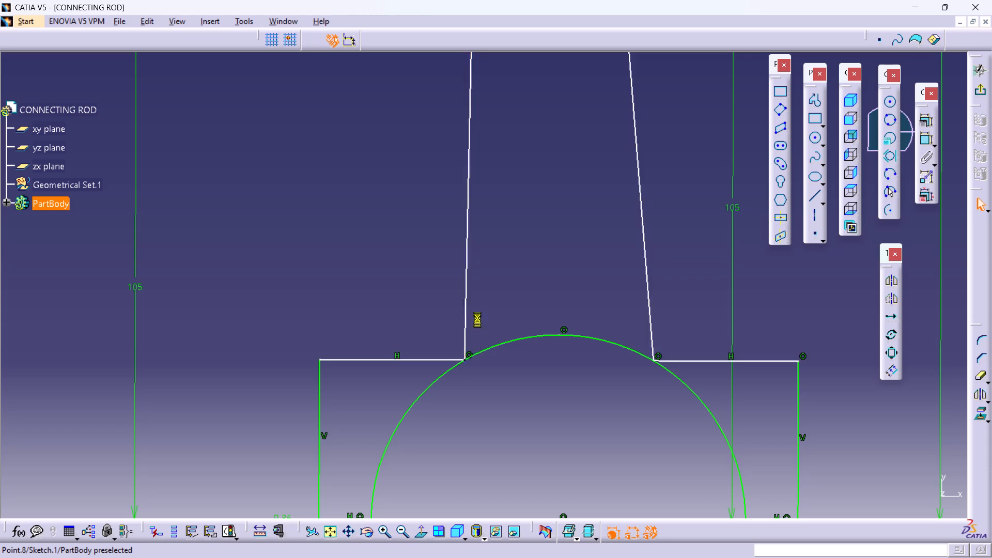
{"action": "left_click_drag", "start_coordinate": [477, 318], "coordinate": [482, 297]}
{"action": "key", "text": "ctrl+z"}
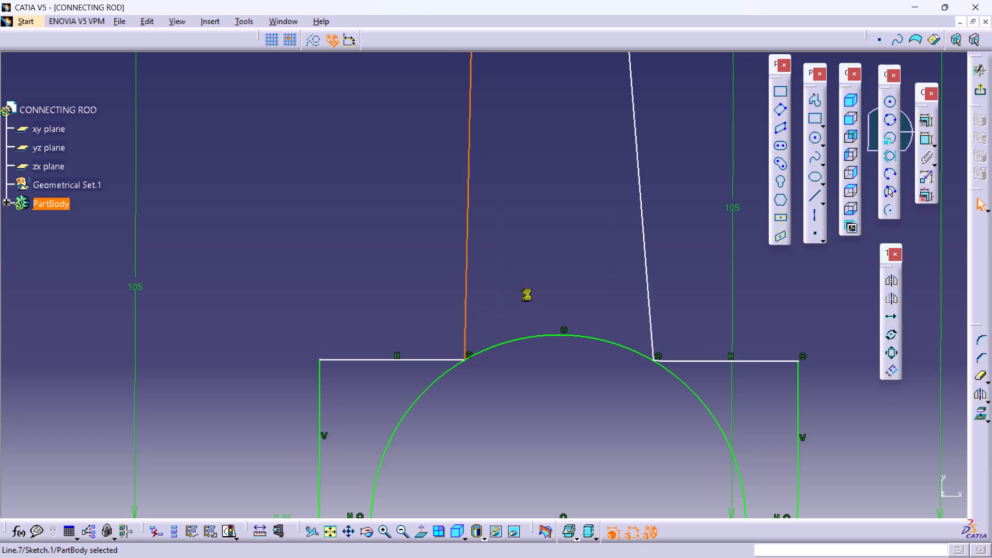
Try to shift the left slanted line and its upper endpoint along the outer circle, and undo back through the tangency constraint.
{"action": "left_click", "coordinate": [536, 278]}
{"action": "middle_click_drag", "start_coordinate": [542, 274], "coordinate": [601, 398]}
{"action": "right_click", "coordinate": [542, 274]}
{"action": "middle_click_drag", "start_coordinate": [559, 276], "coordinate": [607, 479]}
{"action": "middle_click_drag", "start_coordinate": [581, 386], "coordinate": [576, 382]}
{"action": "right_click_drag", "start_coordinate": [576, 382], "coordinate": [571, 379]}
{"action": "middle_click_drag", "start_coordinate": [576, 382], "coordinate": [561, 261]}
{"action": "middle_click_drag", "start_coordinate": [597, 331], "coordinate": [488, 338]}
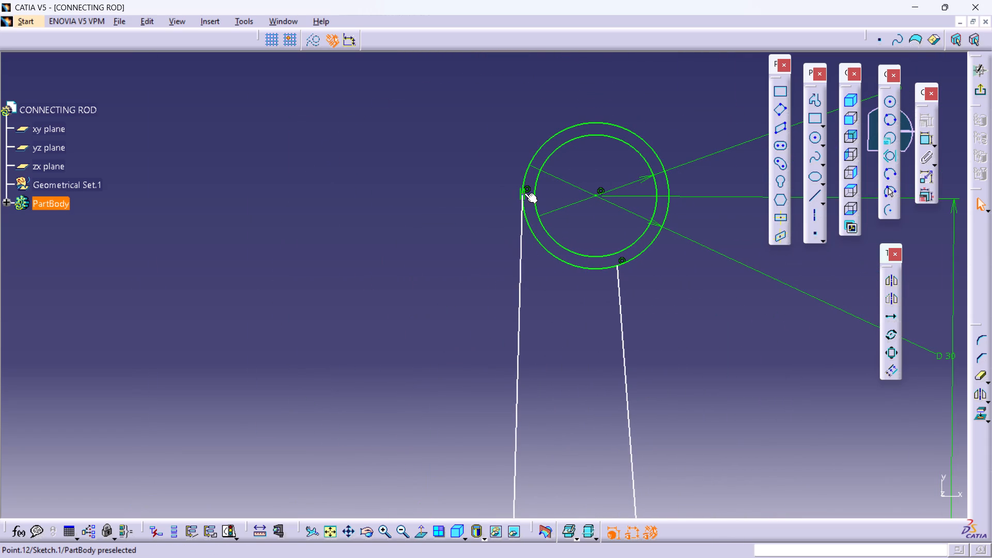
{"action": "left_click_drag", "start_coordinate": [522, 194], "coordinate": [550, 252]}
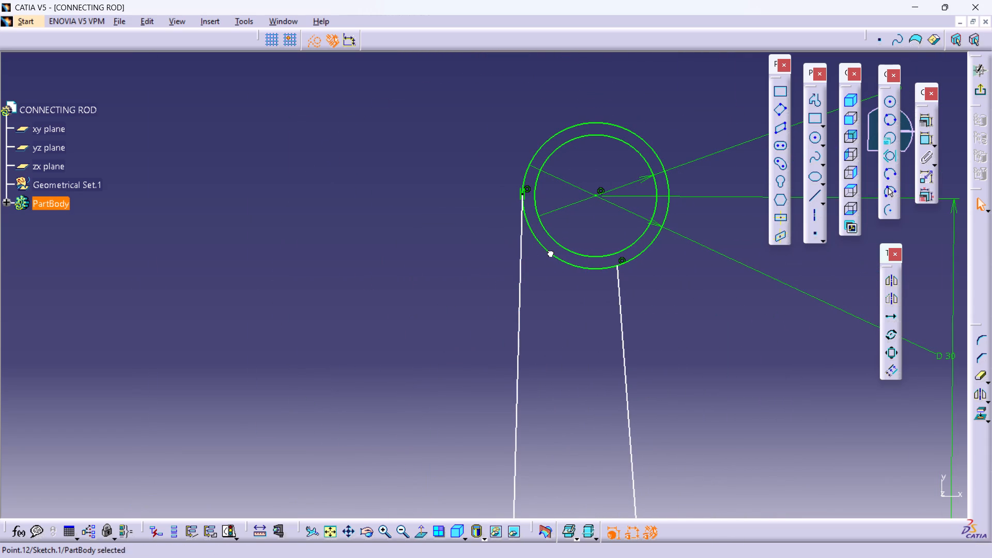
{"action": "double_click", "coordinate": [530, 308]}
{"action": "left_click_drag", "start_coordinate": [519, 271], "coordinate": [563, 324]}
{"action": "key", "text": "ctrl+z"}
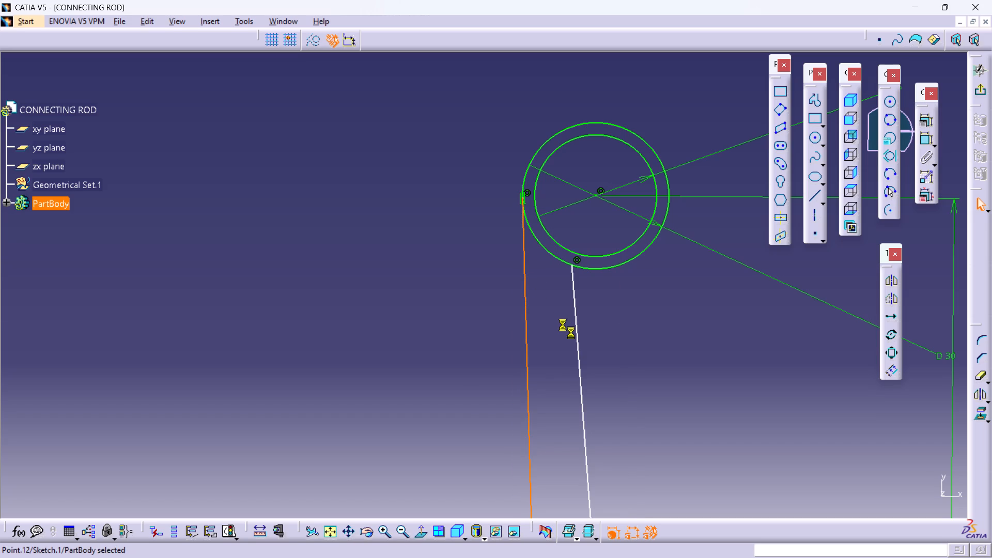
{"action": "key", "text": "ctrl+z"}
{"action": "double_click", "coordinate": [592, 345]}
Dimension the distance between the upper endpoints of the two slanted lines and set it to 18 mm.
{"action": "middle_click_drag", "start_coordinate": [627, 435], "coordinate": [631, 376]}
{"action": "right_click_drag", "start_coordinate": [588, 256], "coordinate": [594, 265]}
{"action": "middle_click_drag", "start_coordinate": [633, 335], "coordinate": [630, 318]}
{"action": "right_click", "coordinate": [633, 335]}
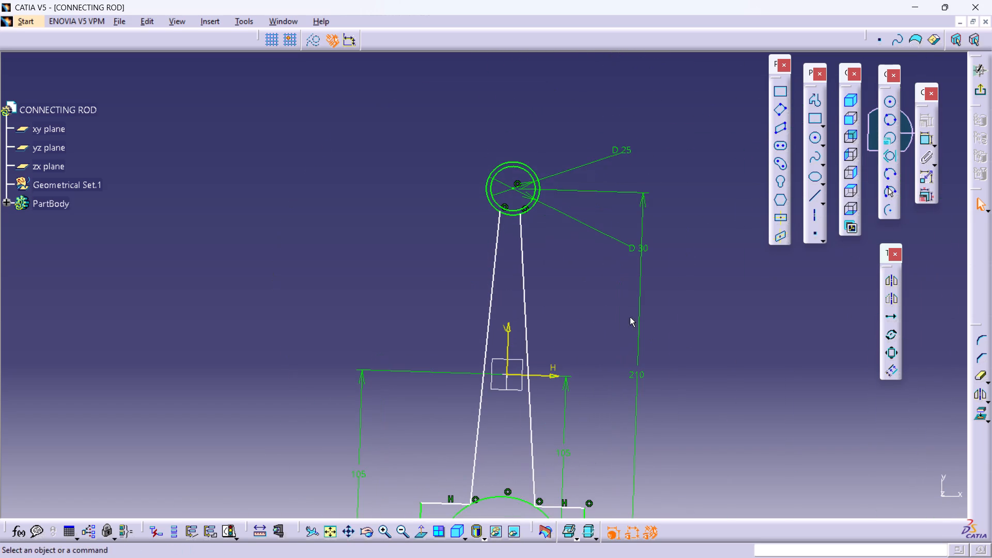
{"action": "left_click", "coordinate": [421, 526]}
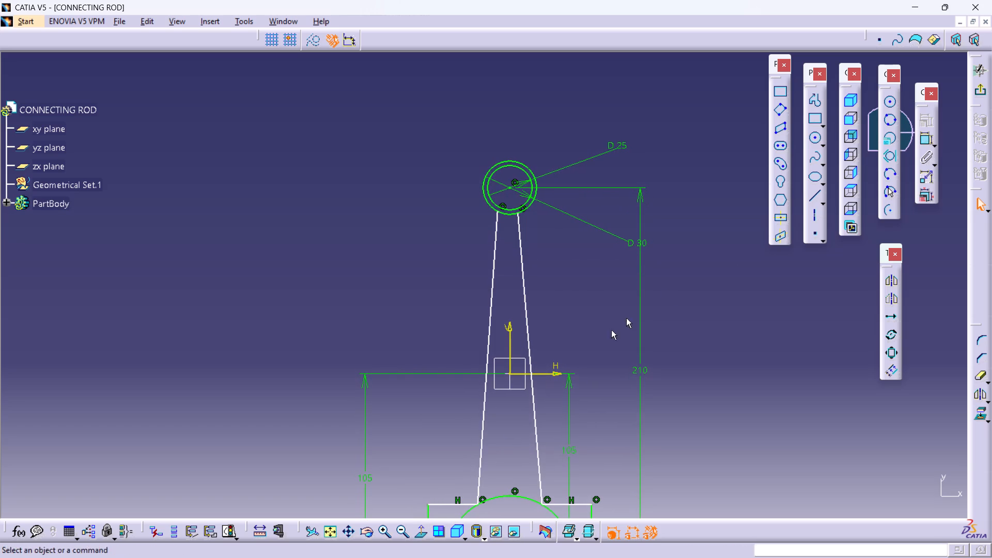
{"action": "double_click", "coordinate": [925, 141]}
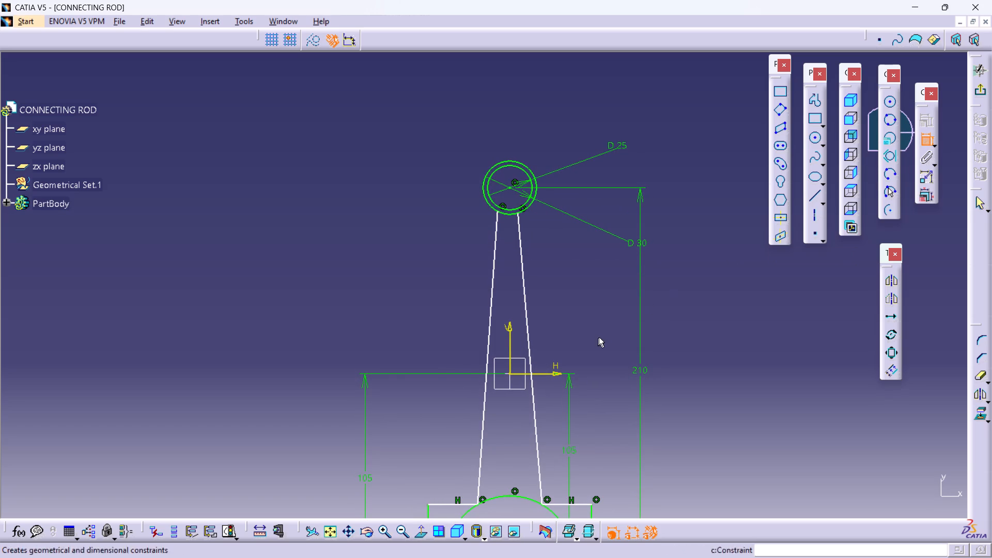
{"action": "middle_click_drag", "start_coordinate": [600, 337], "coordinate": [603, 231]}
{"action": "right_click", "coordinate": [600, 337]}
{"action": "middle_click_drag", "start_coordinate": [635, 221], "coordinate": [637, 361]}
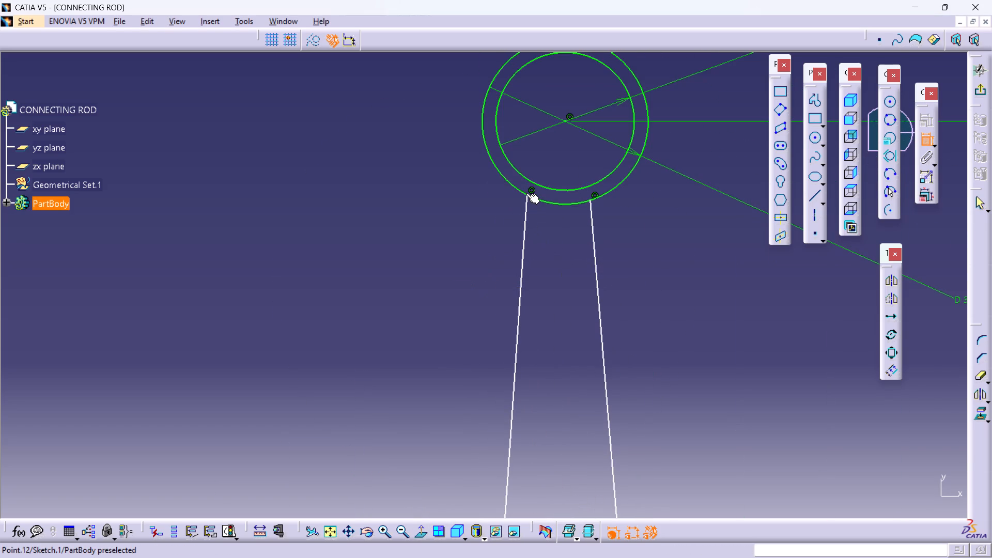
{"action": "left_click", "coordinate": [526, 194]}
{"action": "left_click", "coordinate": [591, 199]}
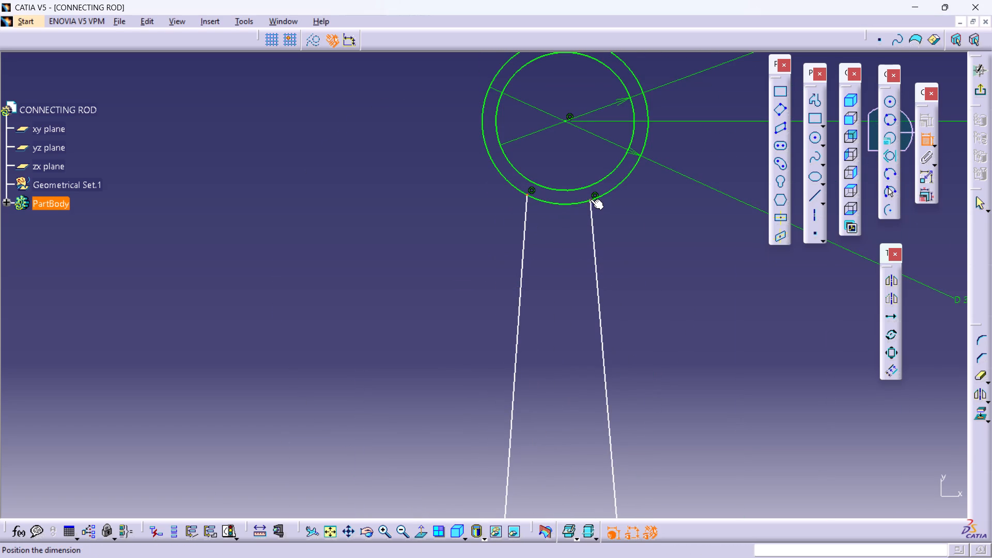
{"action": "left_click", "coordinate": [563, 249]}
{"action": "double_click", "coordinate": [563, 248]}
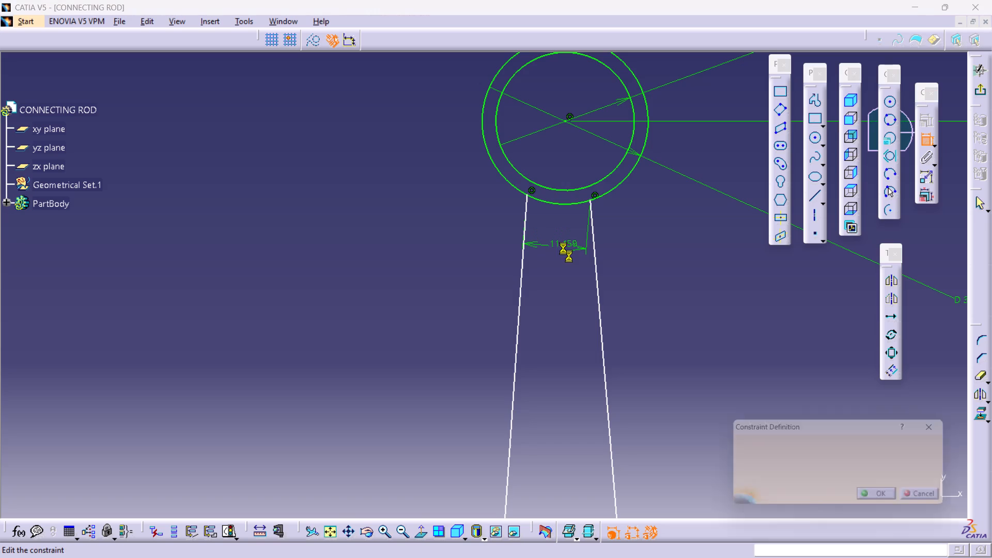
{"action": "key", "text": "1"}
{"action": "key", "text": "8"}
{"action": "key", "text": "Return"}
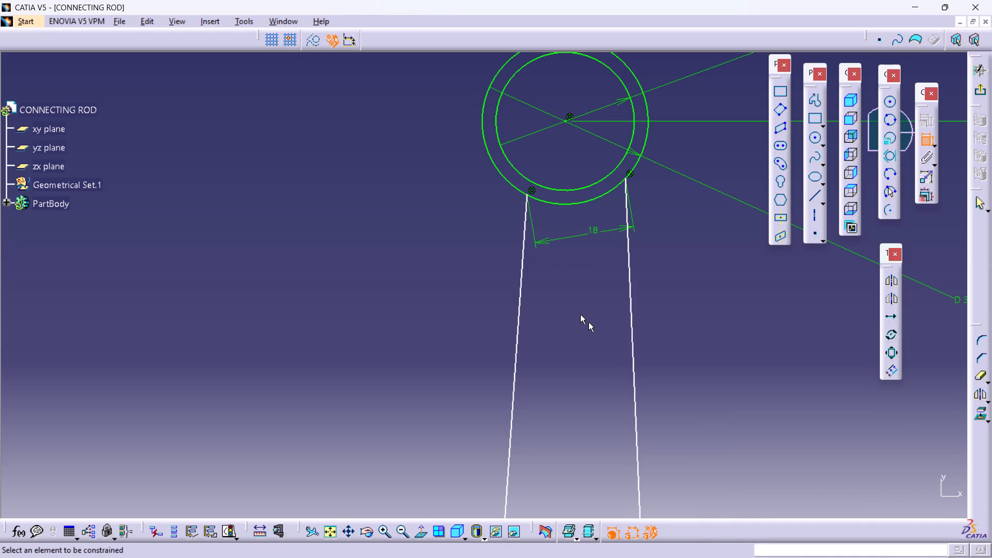
Dimension the distance from the vertical sketch axis to the left slanted line's upper endpoint and set it to 9 mm.
{"action": "middle_click_drag", "start_coordinate": [622, 307], "coordinate": [671, 348]}
{"action": "right_click_drag", "start_coordinate": [615, 227], "coordinate": [629, 234]}
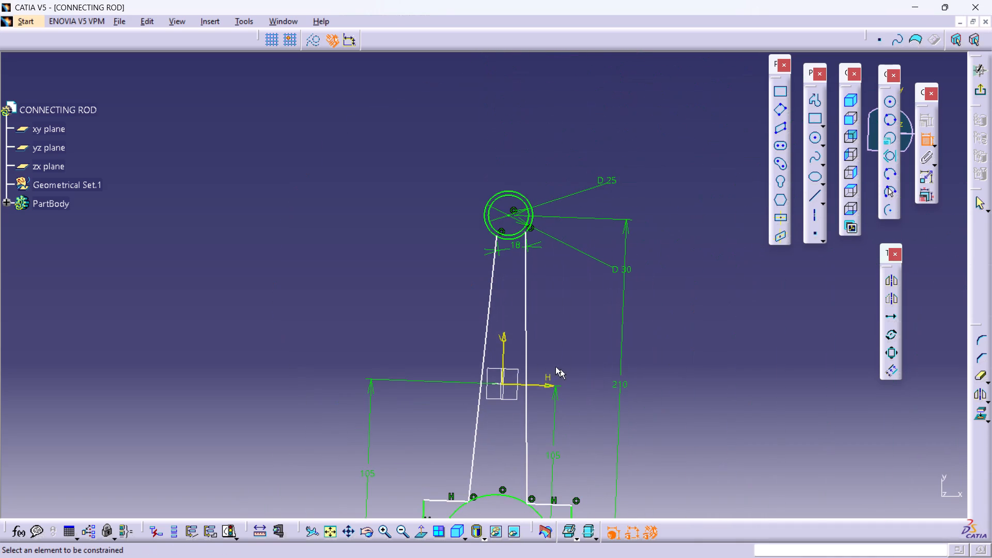
{"action": "left_click", "coordinate": [502, 350]}
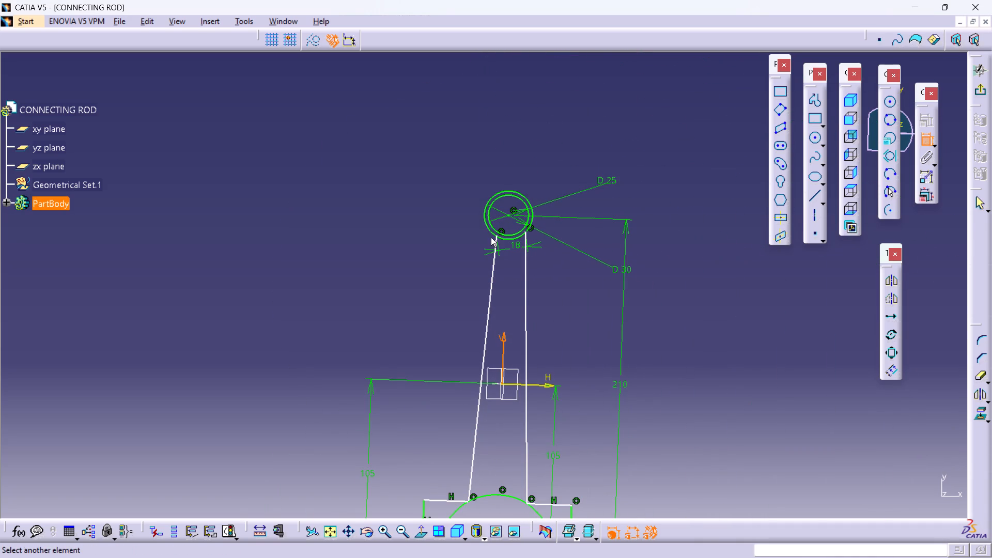
{"action": "left_click", "coordinate": [497, 236]}
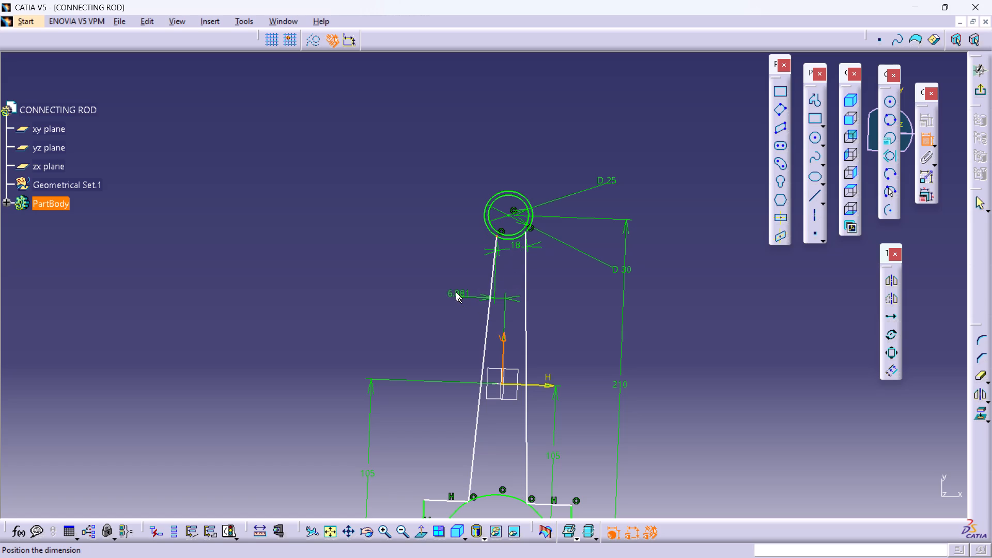
{"action": "left_click", "coordinate": [456, 292]}
{"action": "double_click", "coordinate": [456, 292]}
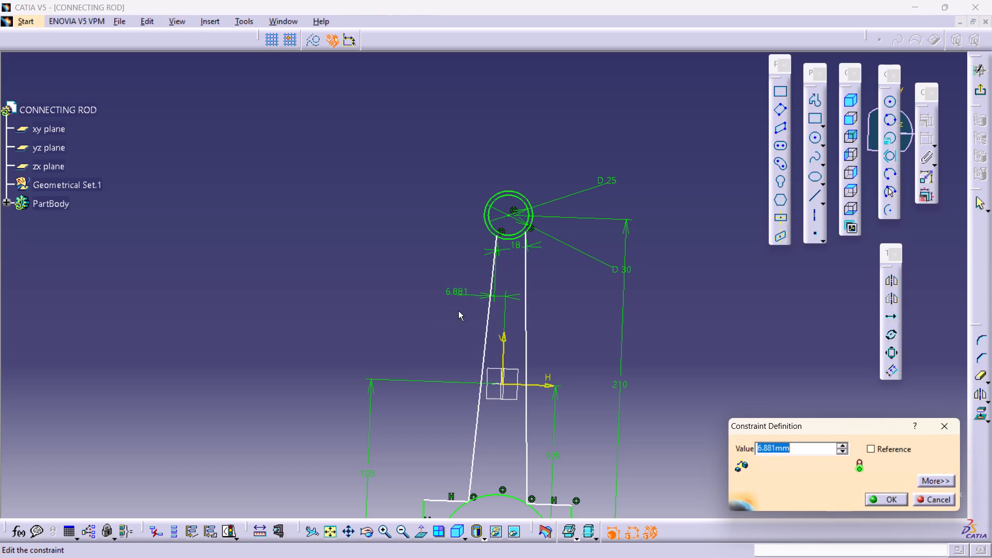
{"action": "key", "text": "9"}
{"action": "key", "text": "Return"}
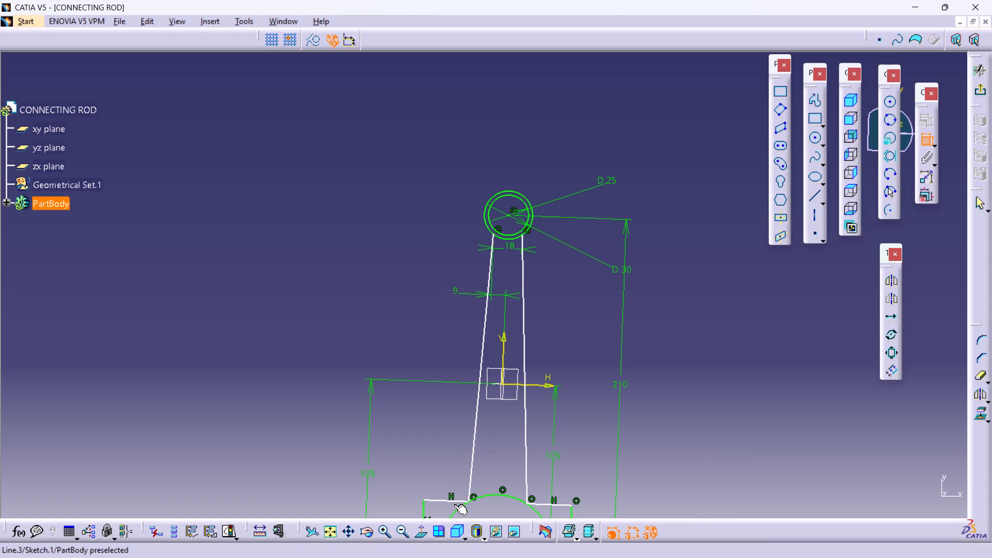
Dimension the distance between the lower endpoints of the two slanted lines and set it to 38 mm.
{"action": "left_click", "coordinate": [422, 528]}
{"action": "middle_click_drag", "start_coordinate": [553, 351], "coordinate": [549, 257]}
{"action": "right_click", "coordinate": [553, 351]}
{"action": "middle_click_drag", "start_coordinate": [549, 218], "coordinate": [548, 317]}
{"action": "middle_click_drag", "start_coordinate": [544, 332], "coordinate": [544, 288]}
{"action": "right_click", "coordinate": [544, 332]}
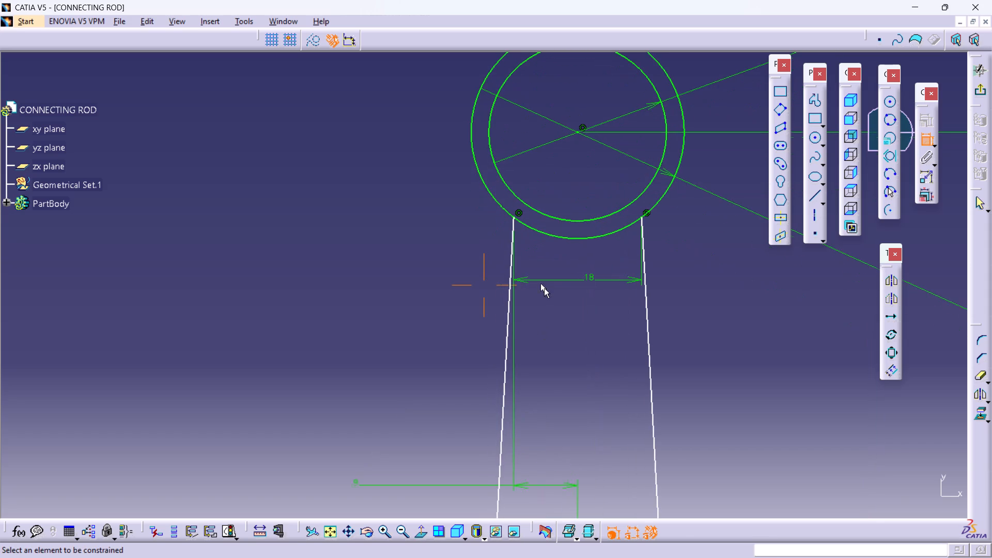
{"action": "middle_click_drag", "start_coordinate": [581, 340], "coordinate": [609, 313]}
{"action": "right_click", "coordinate": [588, 211]}
{"action": "middle_click_drag", "start_coordinate": [602, 409], "coordinate": [599, 223]}
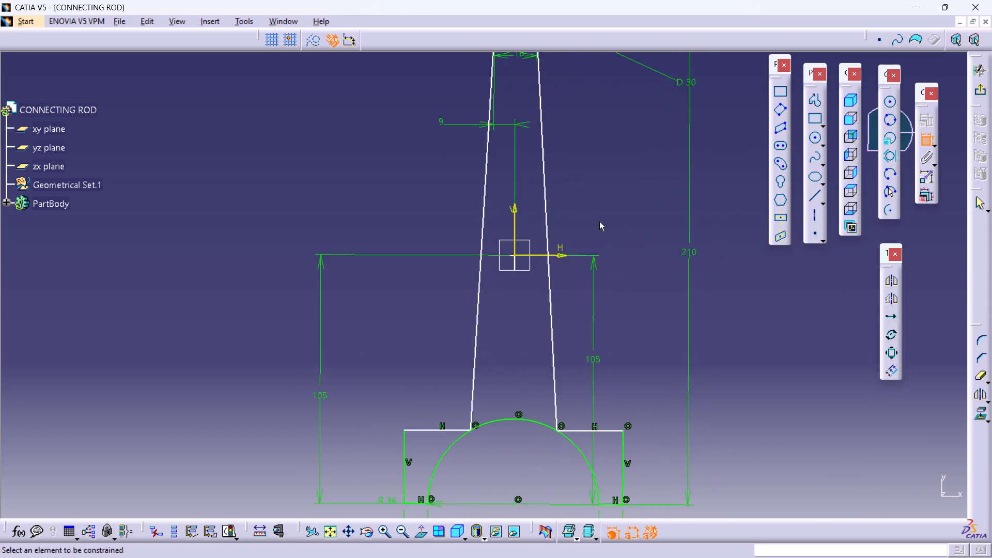
{"action": "middle_click_drag", "start_coordinate": [588, 370], "coordinate": [585, 286]}
{"action": "left_click", "coordinate": [469, 348]}
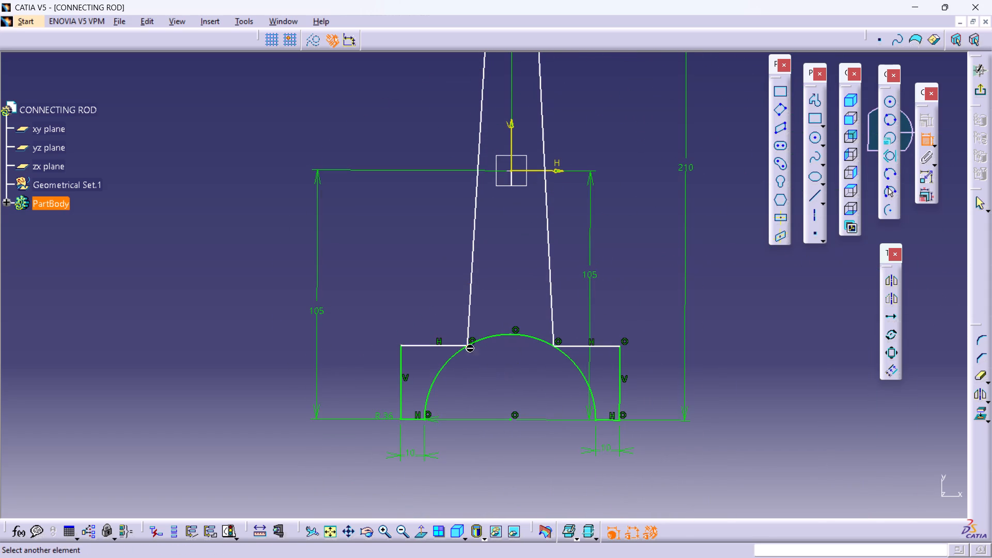
{"action": "left_click", "coordinate": [553, 345]}
{"action": "left_click", "coordinate": [518, 304]}
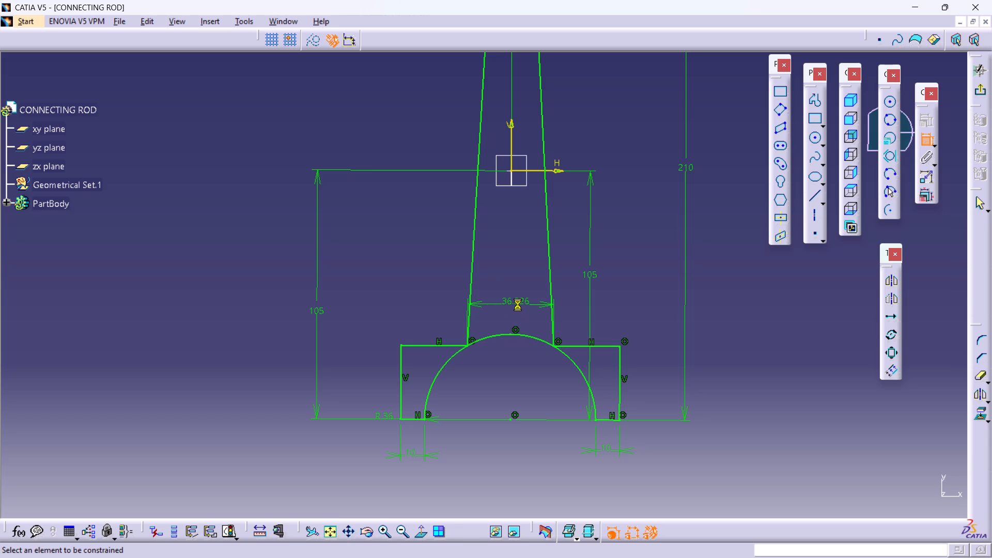
{"action": "double_click", "coordinate": [518, 304]}
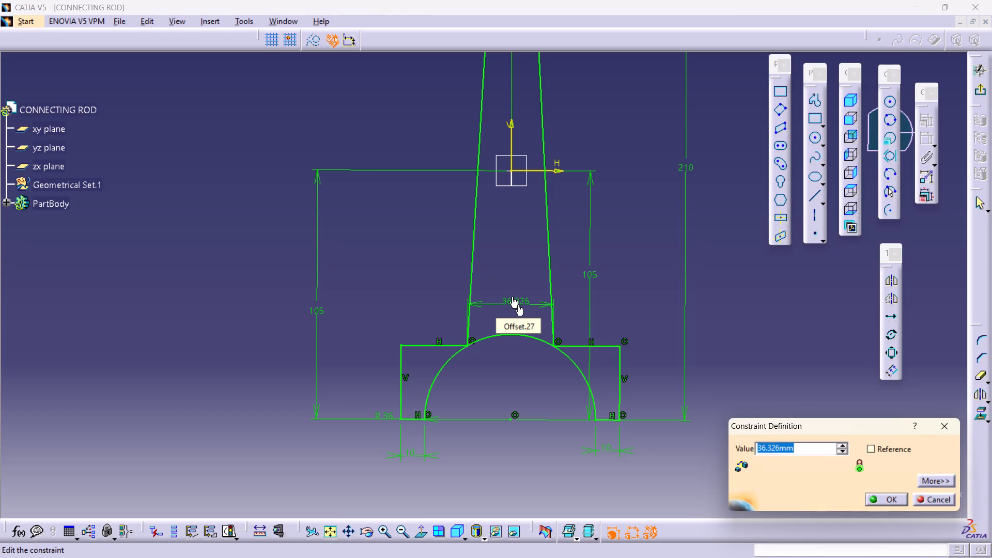
{"action": "type", "text": "38"}
{"action": "key", "text": "Return"}
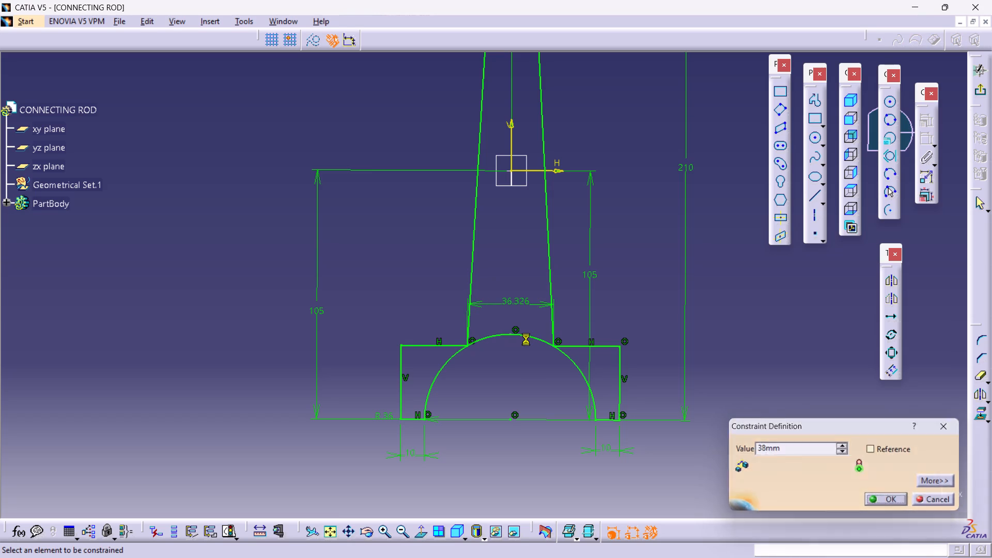
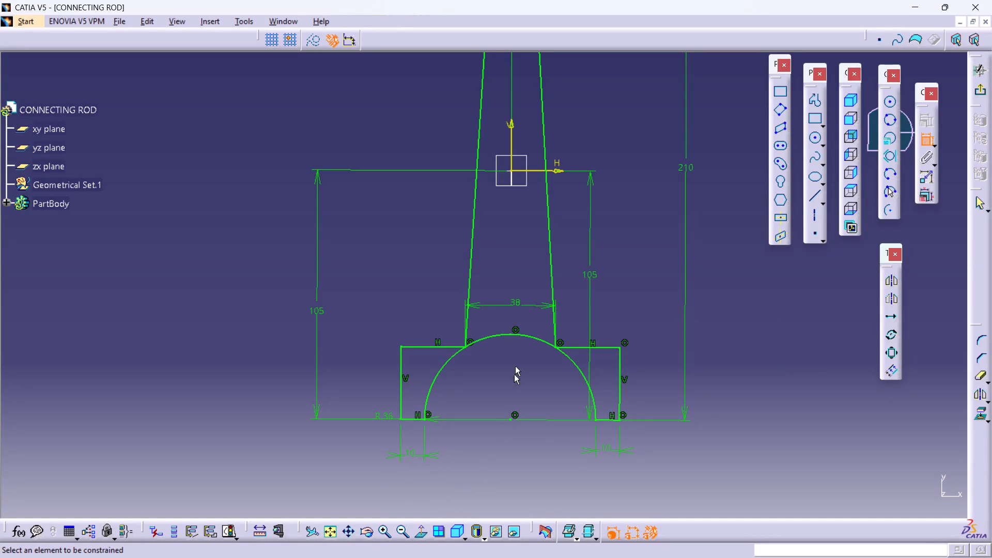
Examine the dimensioned connecting rod sketch from the upper circles down the tapered shank to the lower shouldered arc.
{"action": "middle_click_drag", "start_coordinate": [509, 308], "coordinate": [506, 464]}
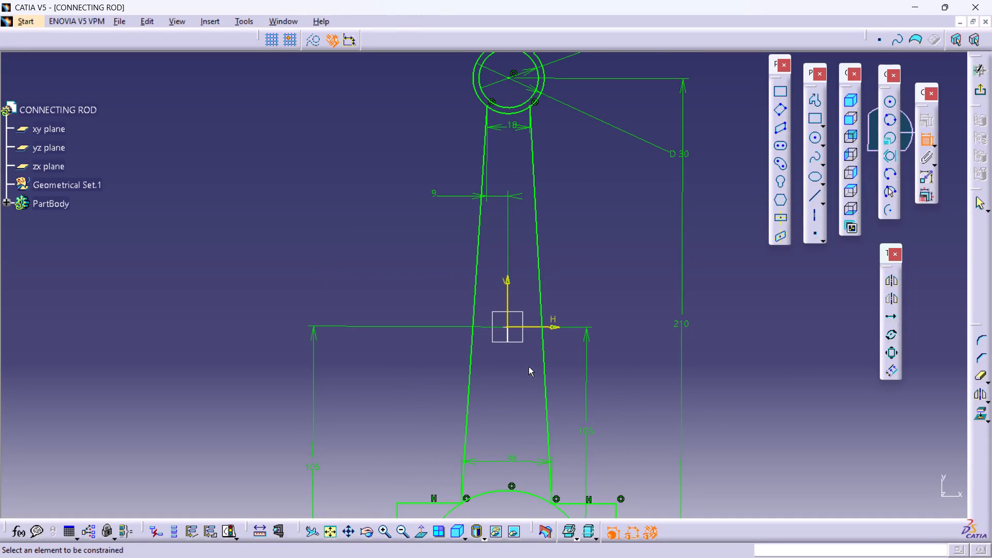
{"action": "middle_click_drag", "start_coordinate": [533, 322], "coordinate": [531, 232]}
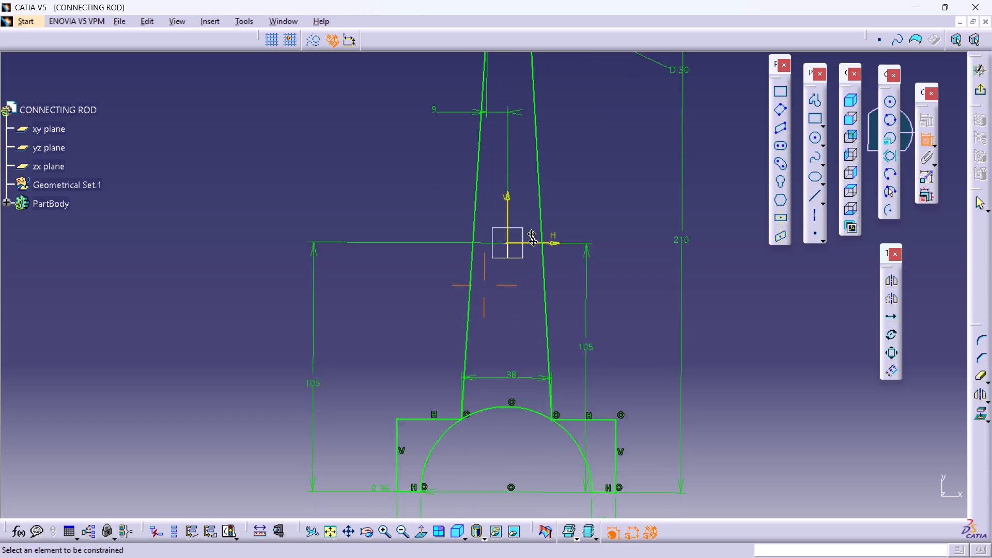
{"action": "middle_click_drag", "start_coordinate": [531, 232], "coordinate": [529, 229]}
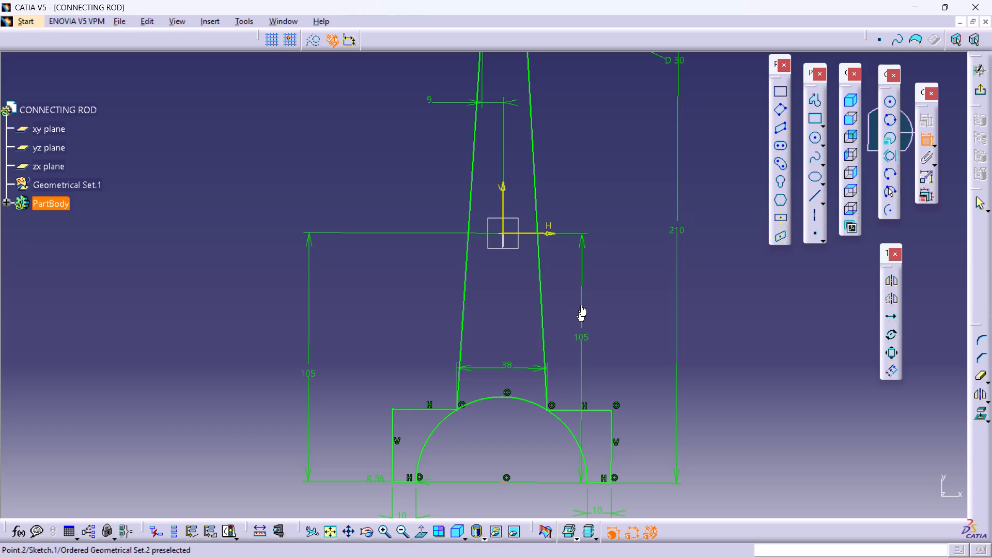
{"action": "middle_click_drag", "start_coordinate": [582, 194], "coordinate": [604, 321]}
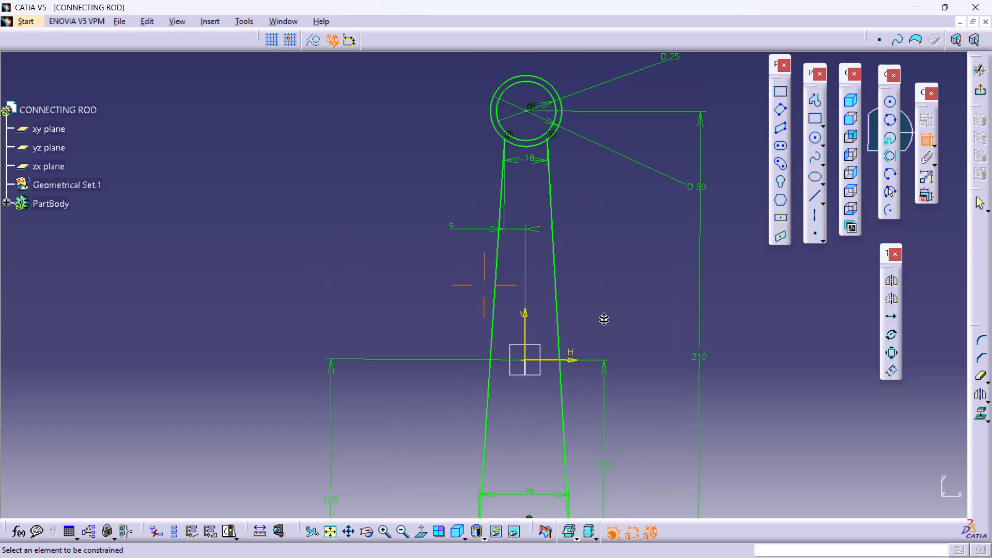
{"action": "middle_click_drag", "start_coordinate": [604, 321], "coordinate": [602, 321]}
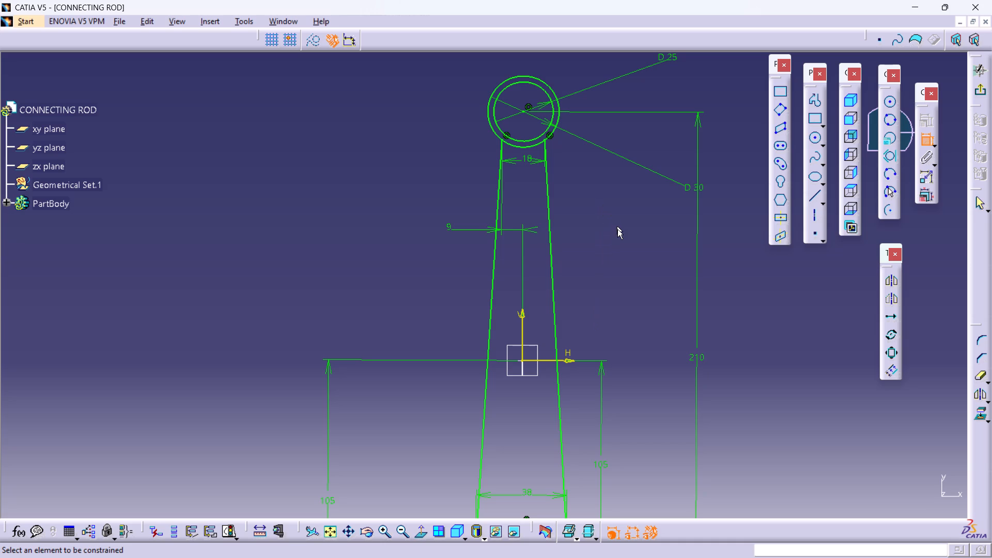
{"action": "middle_click_drag", "start_coordinate": [617, 377], "coordinate": [602, 191]}
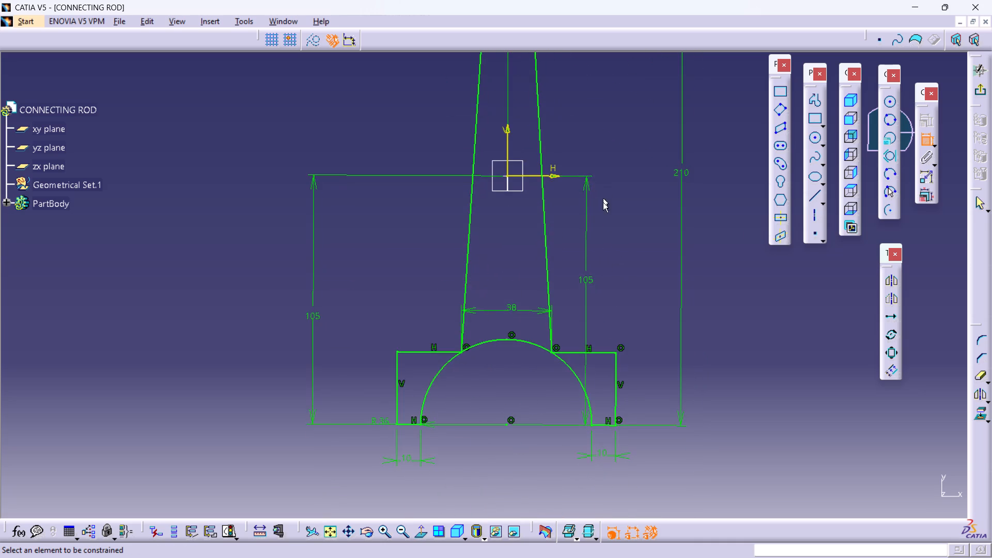
{"action": "middle_click_drag", "start_coordinate": [605, 242], "coordinate": [585, 215]}
{"action": "right_click", "coordinate": [605, 263]}
{"action": "middle_click_drag", "start_coordinate": [576, 199], "coordinate": [614, 385]}
{"action": "middle_click_drag", "start_coordinate": [604, 221], "coordinate": [613, 363]}
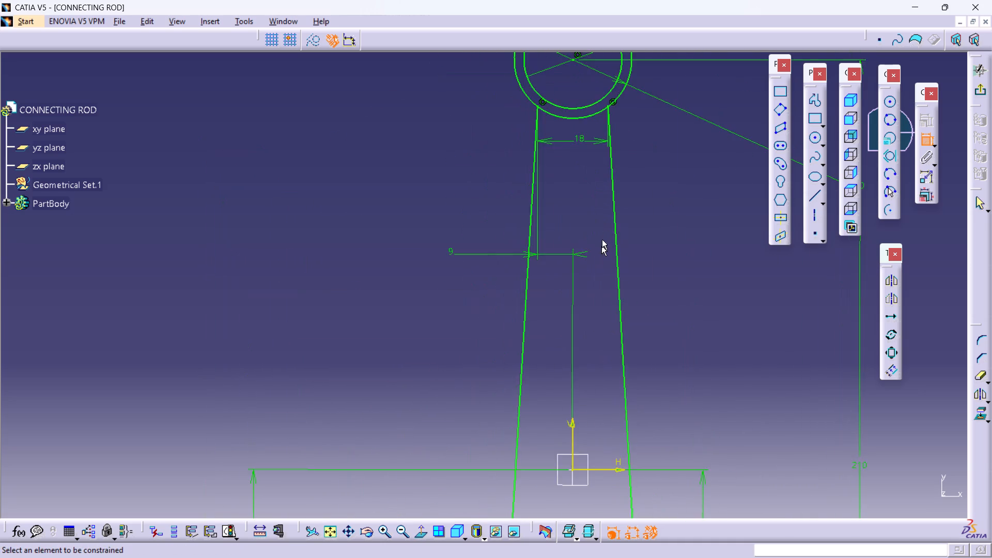
{"action": "middle_click_drag", "start_coordinate": [606, 241], "coordinate": [598, 348]}
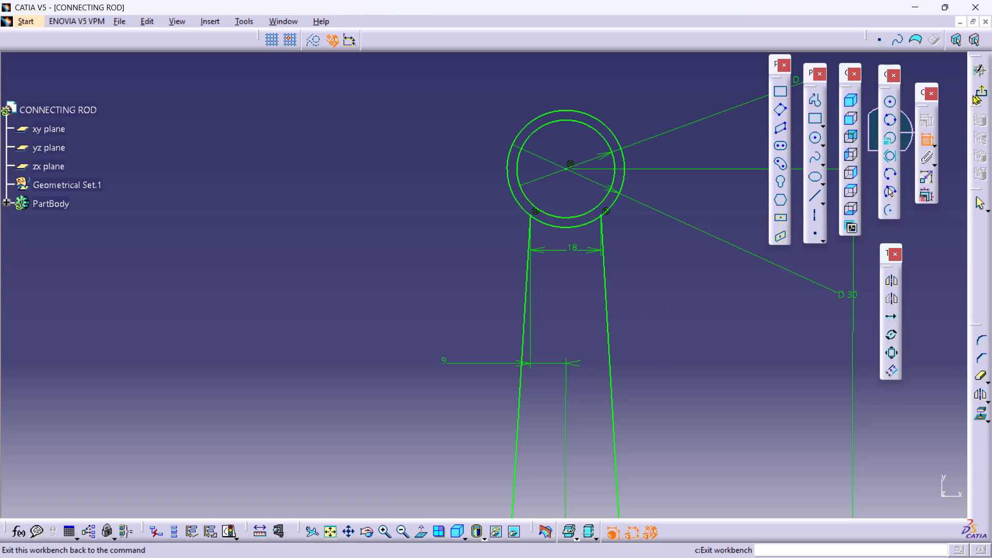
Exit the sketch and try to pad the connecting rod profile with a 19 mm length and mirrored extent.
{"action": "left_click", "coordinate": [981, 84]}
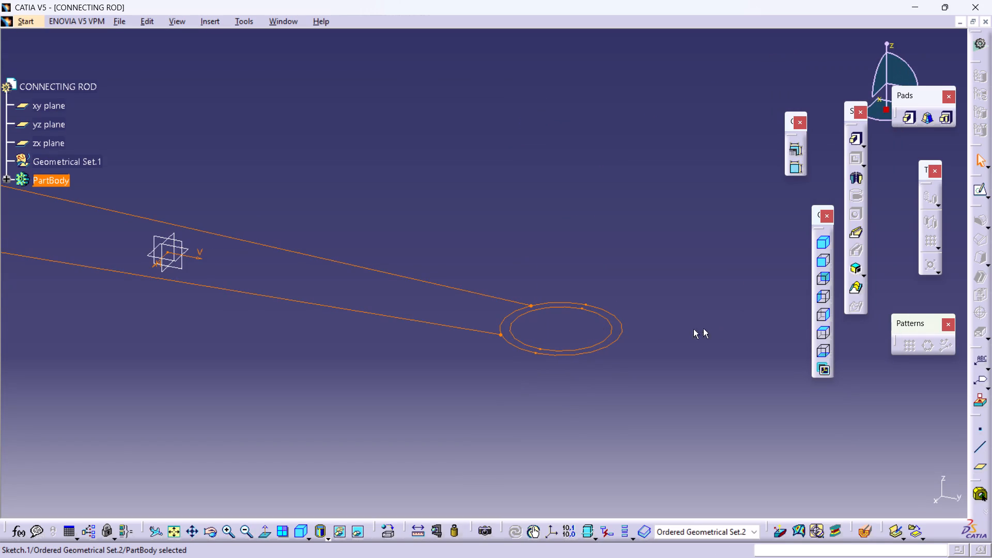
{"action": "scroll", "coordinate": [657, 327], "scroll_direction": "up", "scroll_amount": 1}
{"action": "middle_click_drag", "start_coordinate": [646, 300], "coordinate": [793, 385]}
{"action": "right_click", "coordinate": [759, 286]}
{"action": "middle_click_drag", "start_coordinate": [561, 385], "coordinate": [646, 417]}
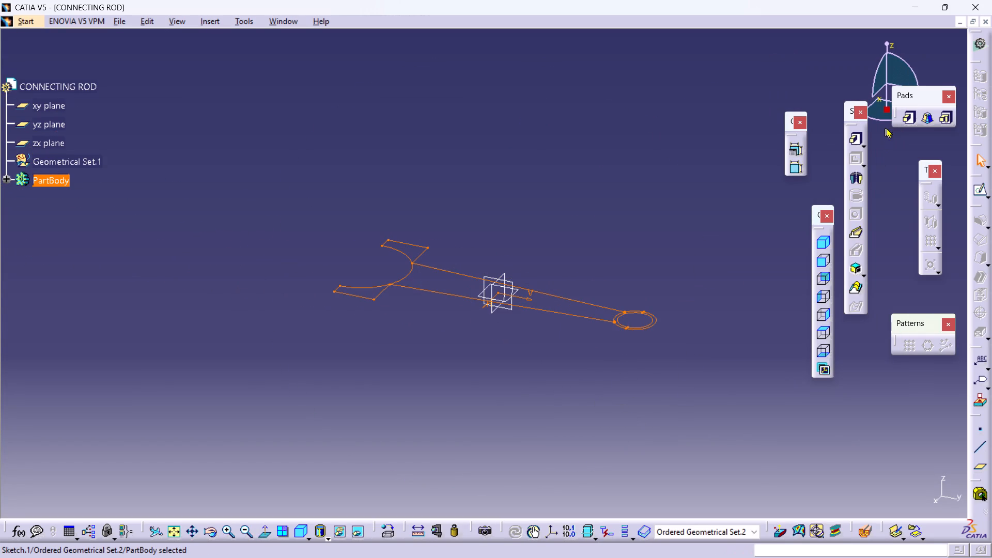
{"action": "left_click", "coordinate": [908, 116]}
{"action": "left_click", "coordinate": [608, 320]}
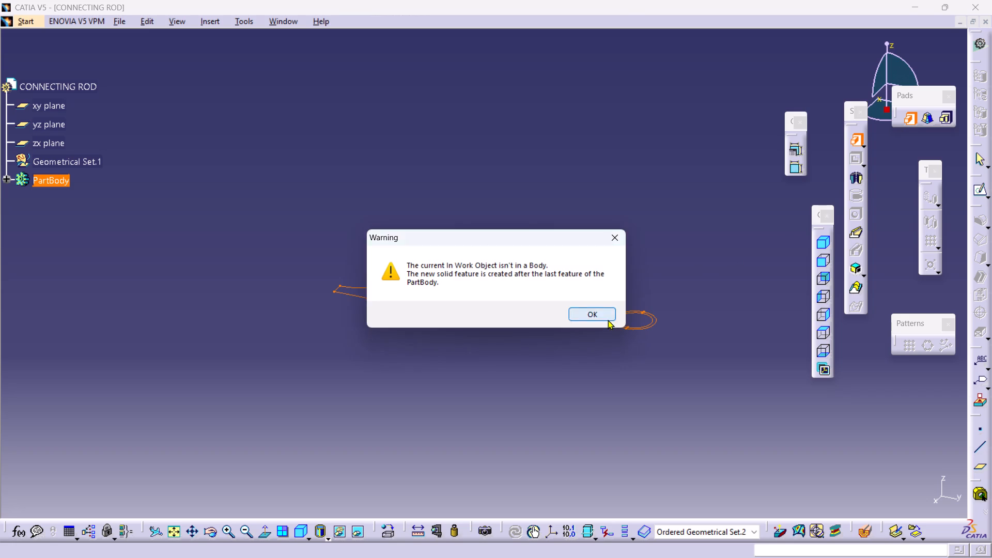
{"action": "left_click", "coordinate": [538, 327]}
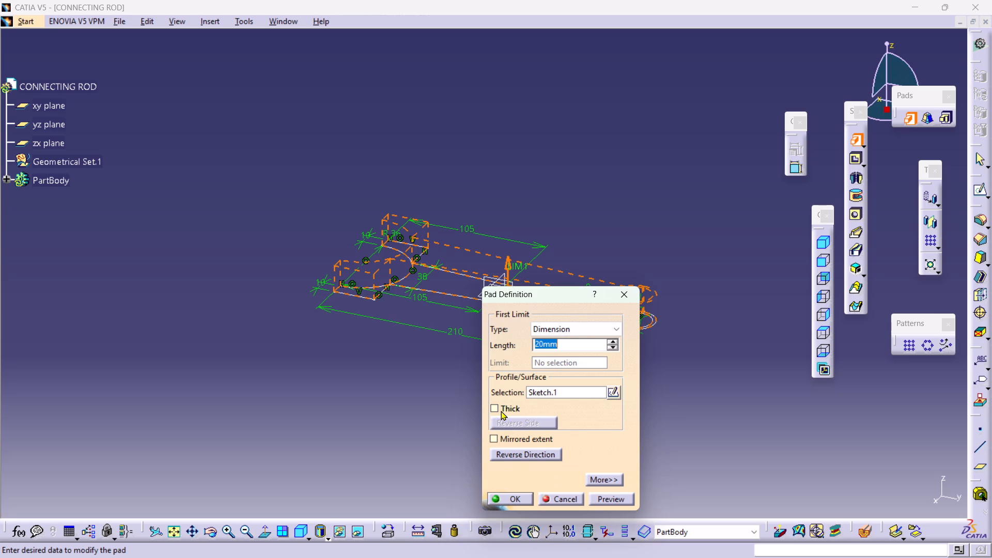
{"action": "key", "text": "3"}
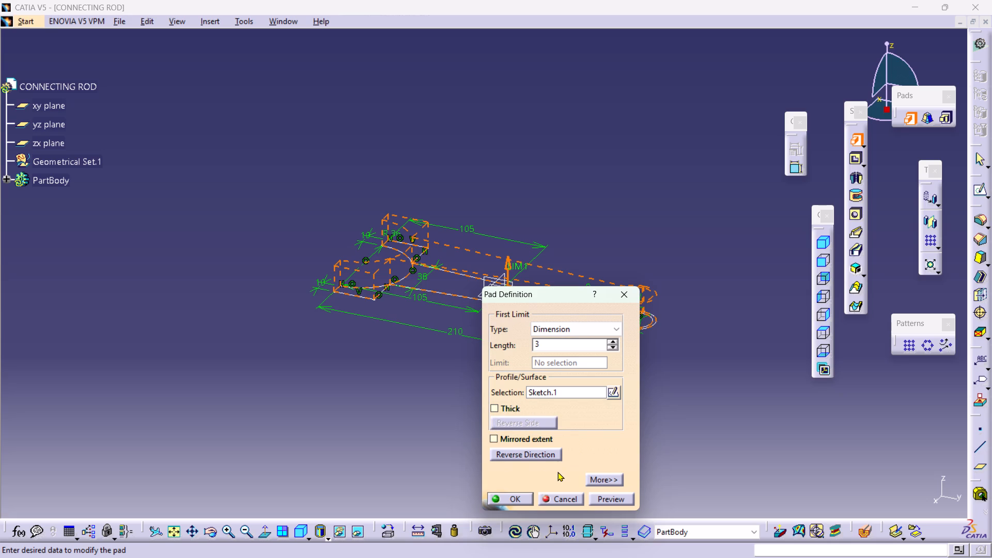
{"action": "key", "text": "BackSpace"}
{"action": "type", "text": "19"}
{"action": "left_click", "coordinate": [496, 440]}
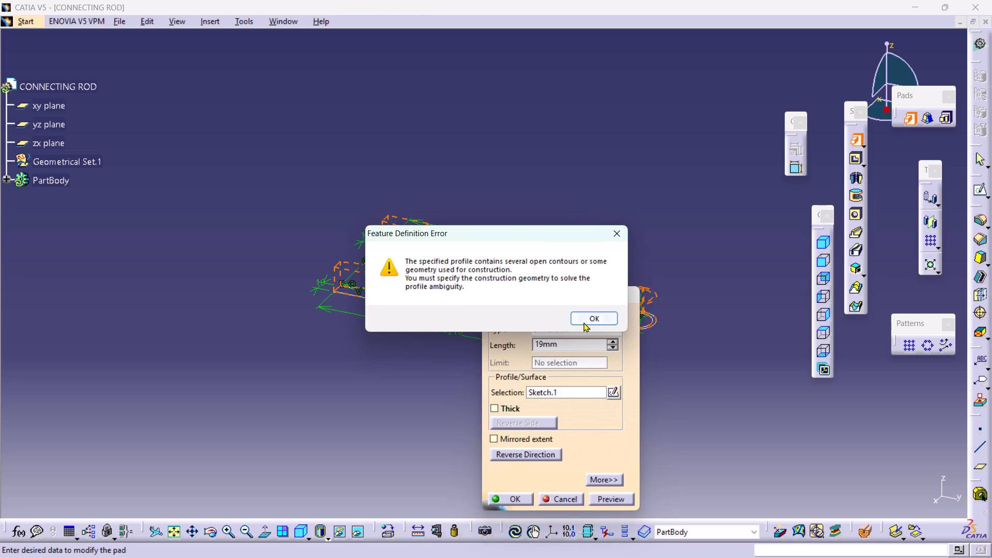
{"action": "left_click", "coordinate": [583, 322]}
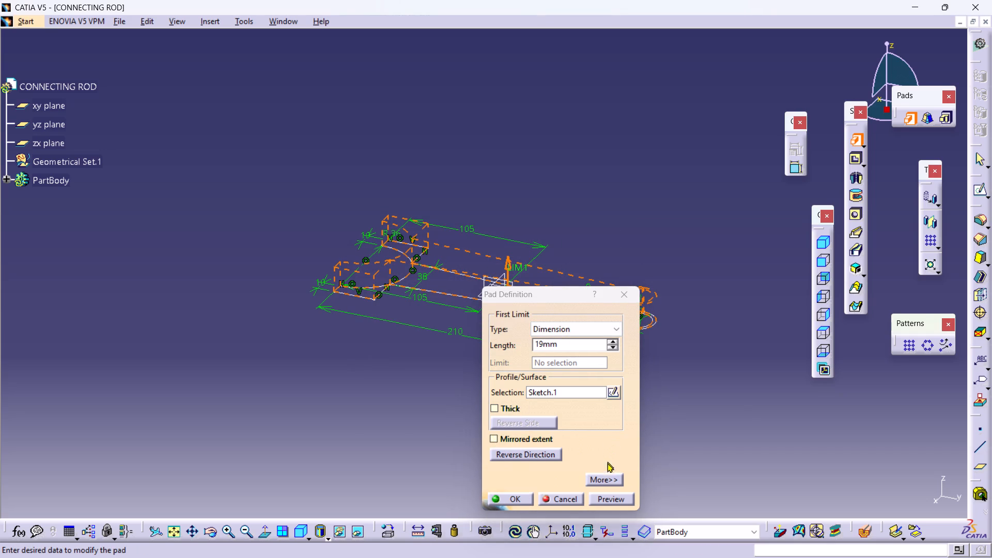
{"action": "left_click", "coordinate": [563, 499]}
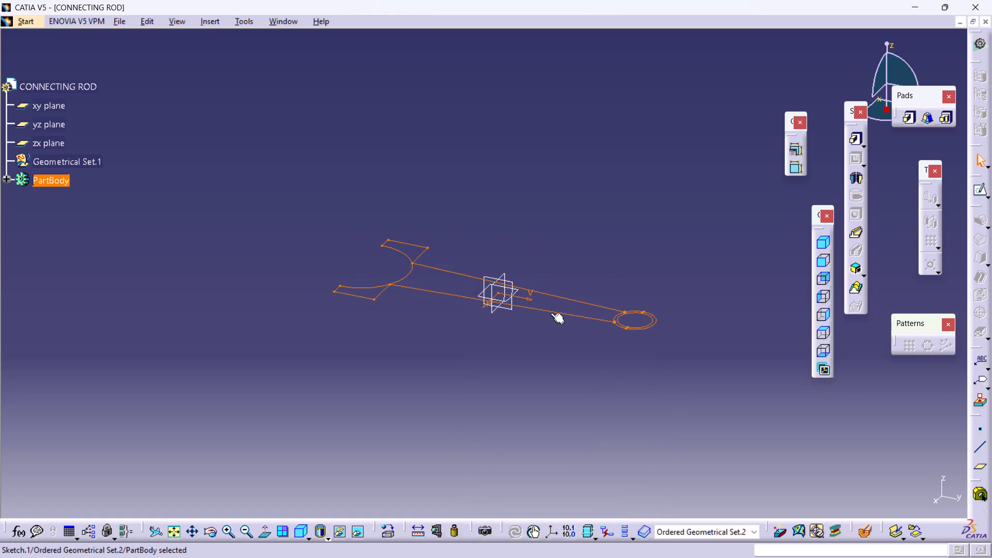
Reopen the connecting rod sketch and delete the coincidence constraints tying both slanted lines' lower endpoints to the arc.
{"action": "double_click", "coordinate": [551, 312]}
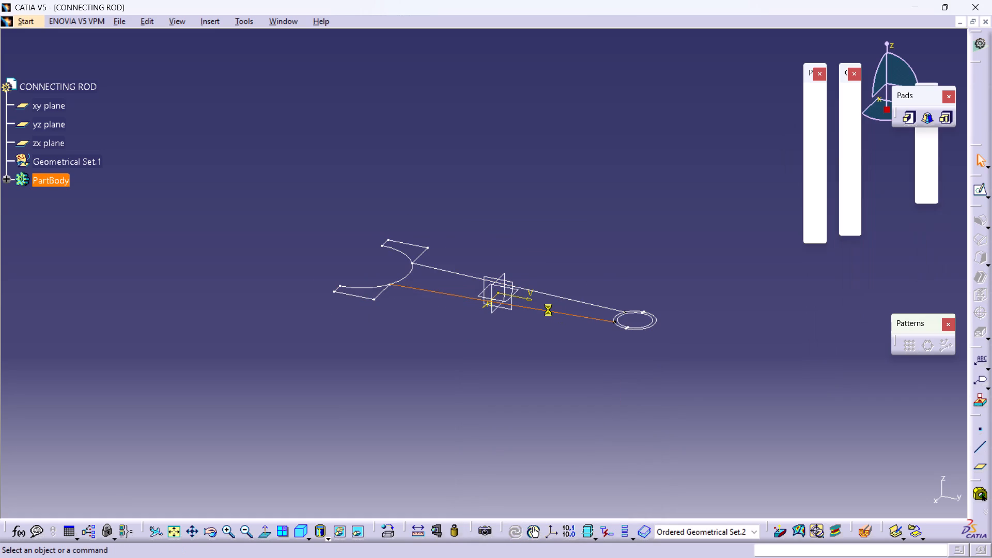
{"action": "middle_click_drag", "start_coordinate": [607, 352], "coordinate": [602, 305]}
{"action": "right_click", "coordinate": [602, 305]}
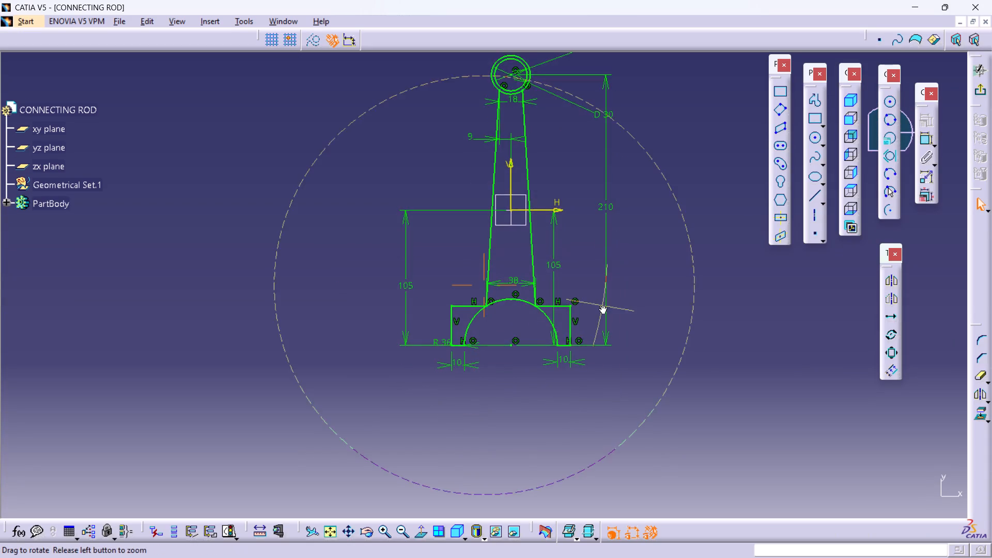
{"action": "middle_click_drag", "start_coordinate": [602, 305], "coordinate": [596, 247]}
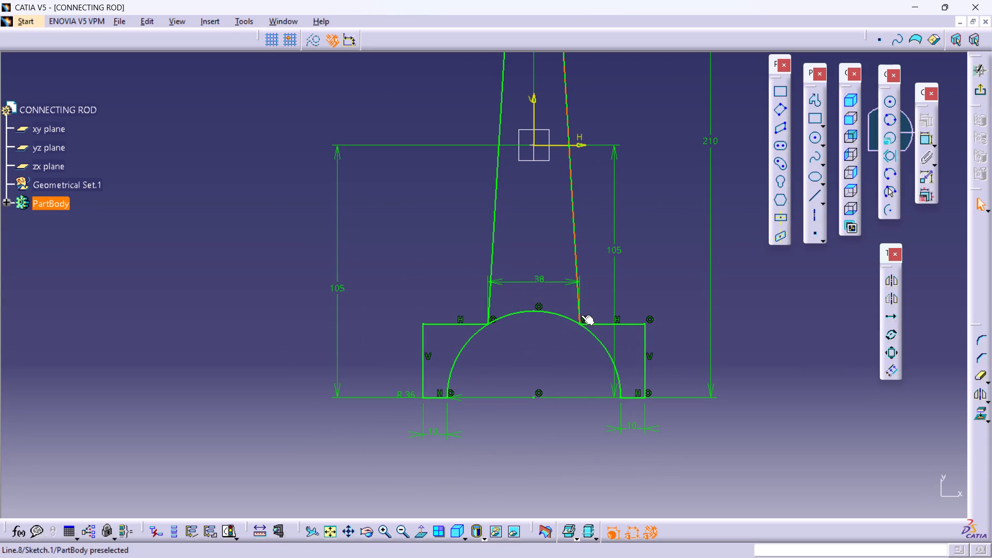
{"action": "left_click", "coordinate": [586, 317]}
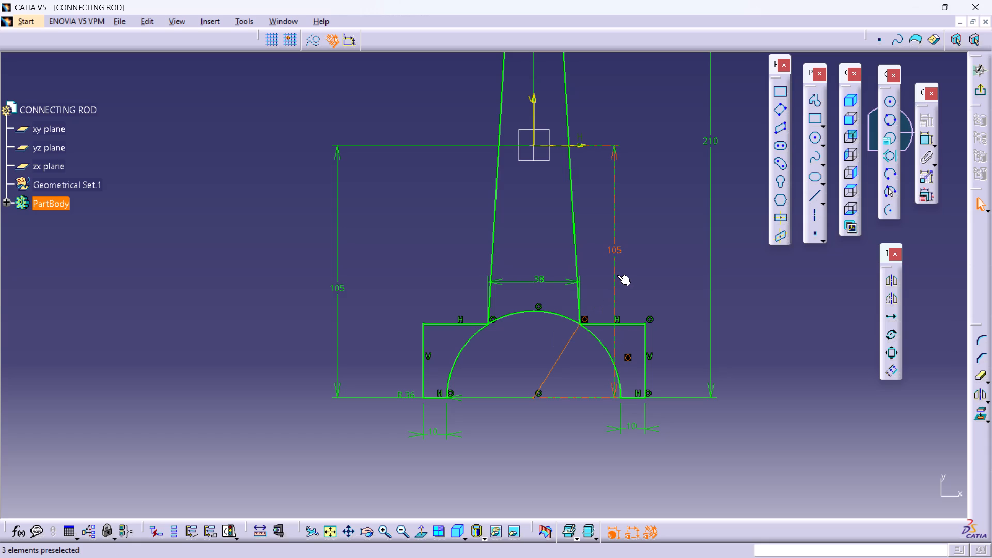
{"action": "key", "text": "Delete"}
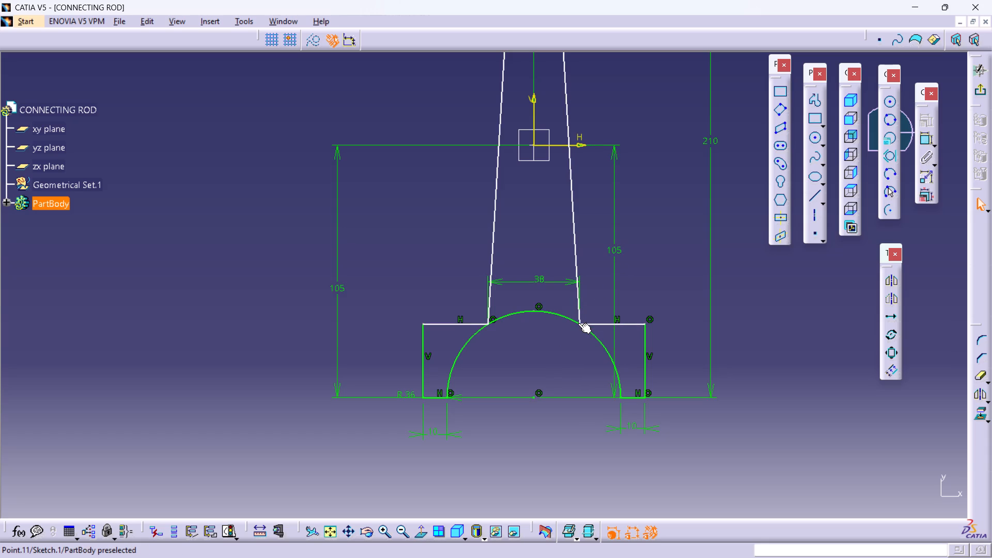
{"action": "left_click_drag", "start_coordinate": [581, 324], "coordinate": [577, 307]}
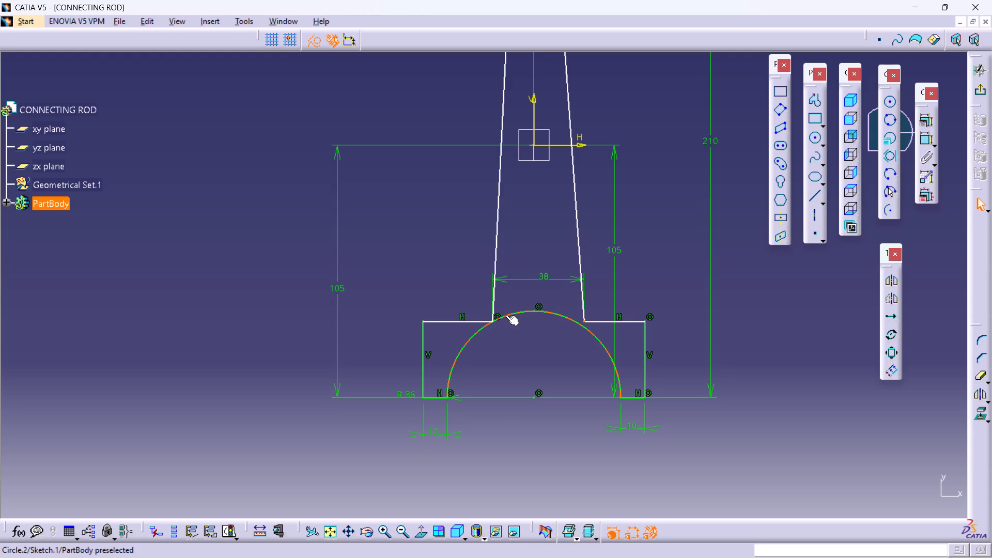
{"action": "left_click", "coordinate": [503, 298]}
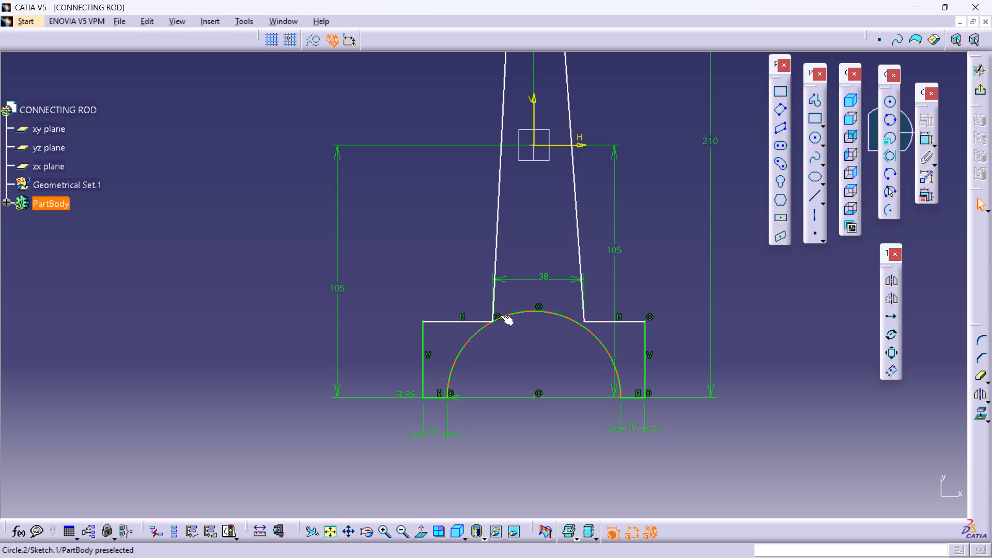
{"action": "left_click", "coordinate": [498, 315]}
{"action": "key", "text": "Delete"}
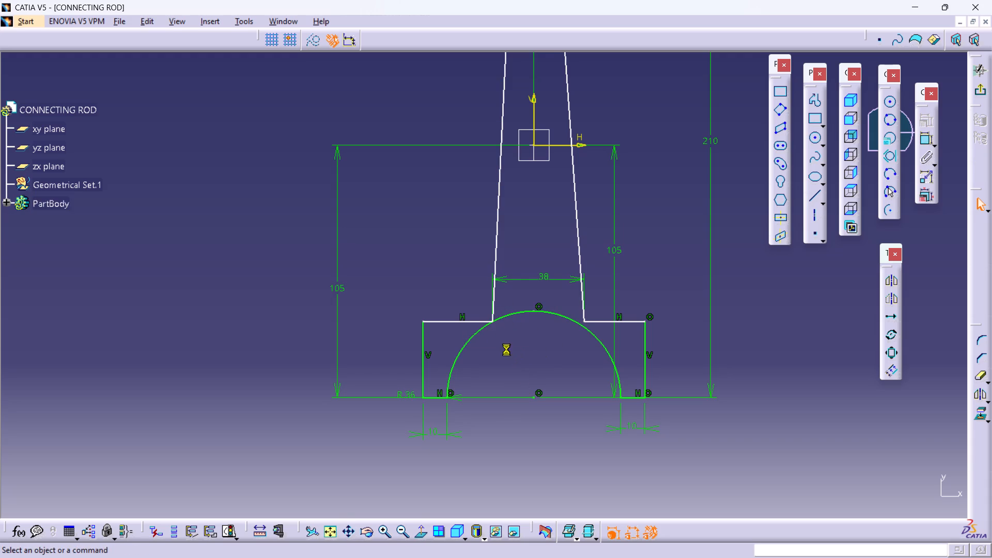
Move the left slanted line's lower endpoint clear above the arc, raising the shoulders to a height of about 39 mm.
{"action": "left_click_drag", "start_coordinate": [493, 320], "coordinate": [477, 310]}
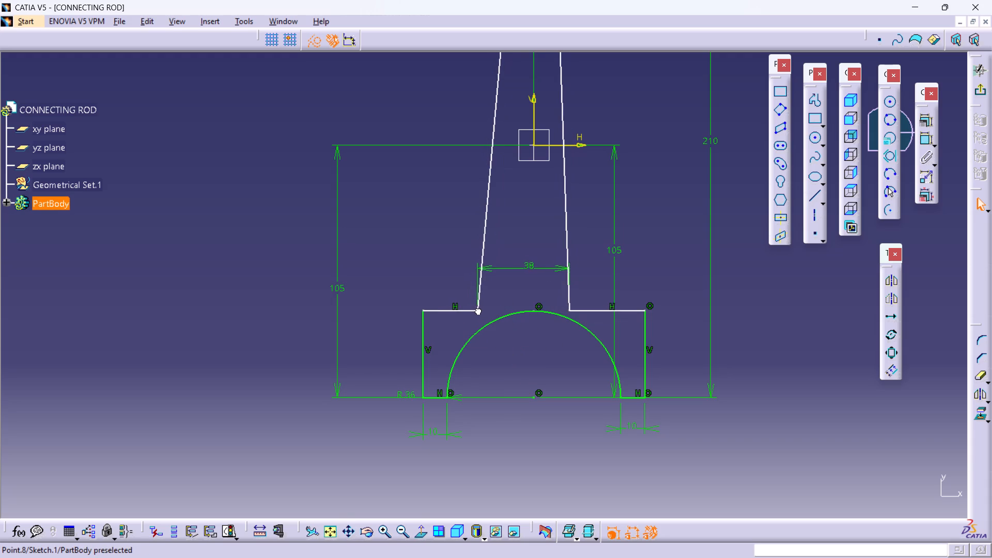
{"action": "left_click_drag", "start_coordinate": [477, 310], "coordinate": [486, 304]}
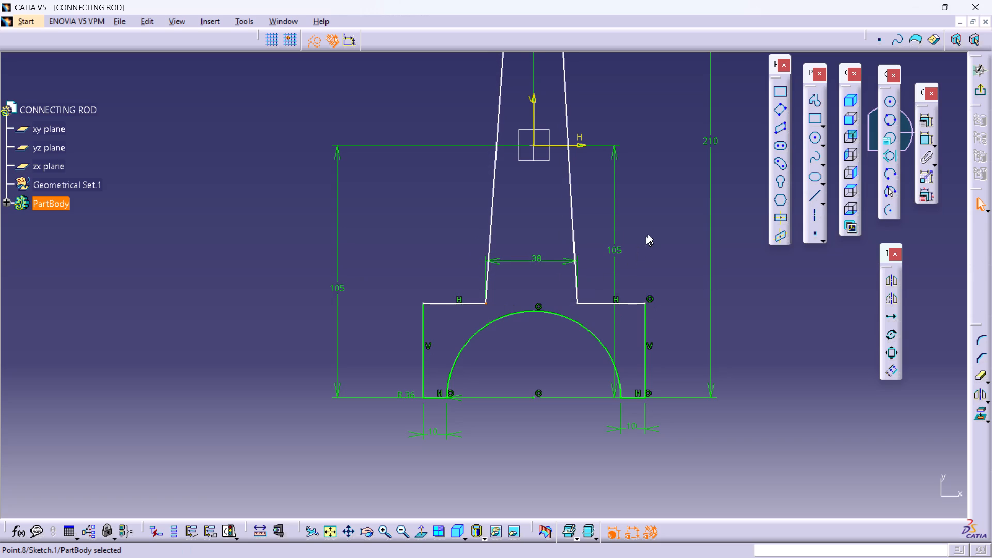
{"action": "double_click", "coordinate": [671, 225]}
Dimension the right shoulder's outer vertical edge and set its length to 38 mm.
{"action": "middle_click_drag", "start_coordinate": [649, 251], "coordinate": [636, 350]}
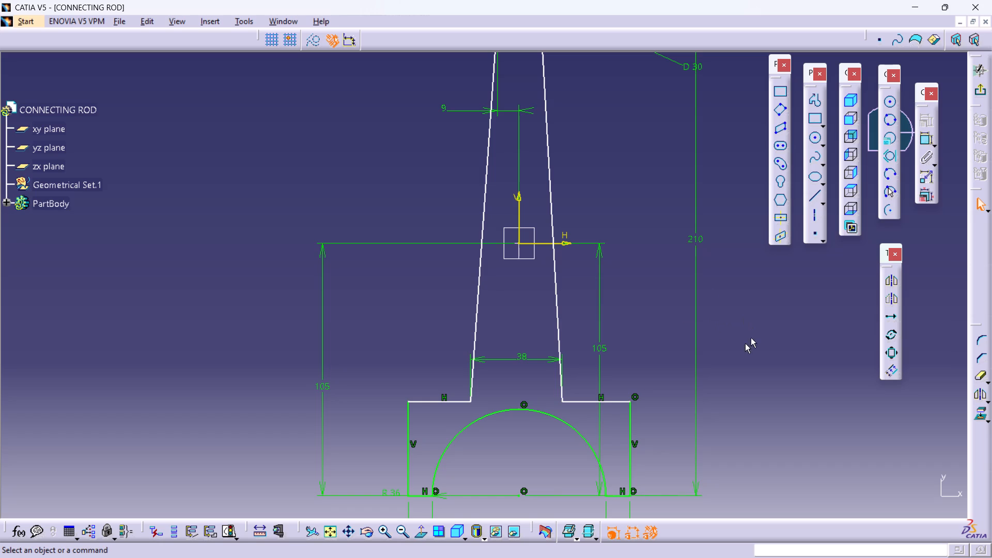
{"action": "left_click", "coordinate": [927, 139]}
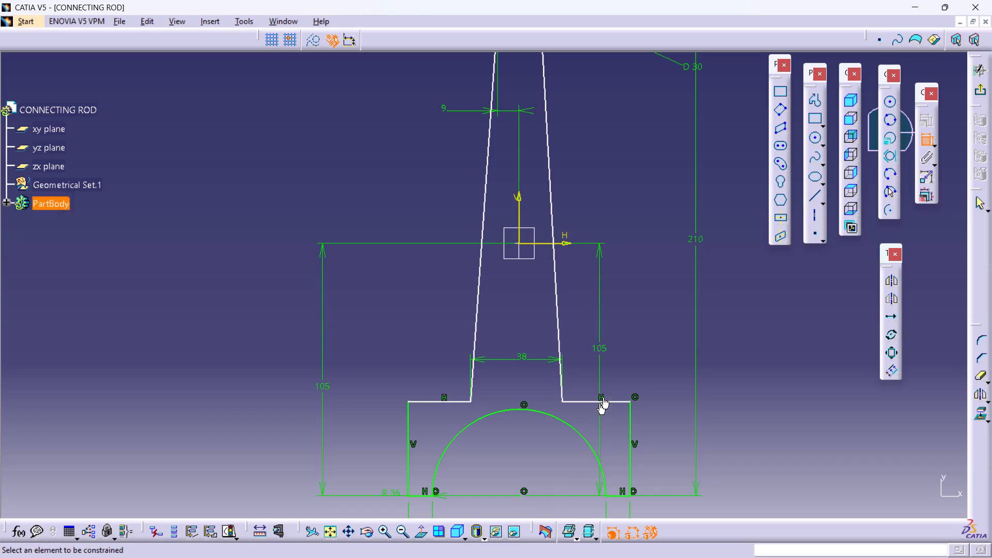
{"action": "left_click", "coordinate": [629, 453]}
{"action": "left_click", "coordinate": [669, 446]}
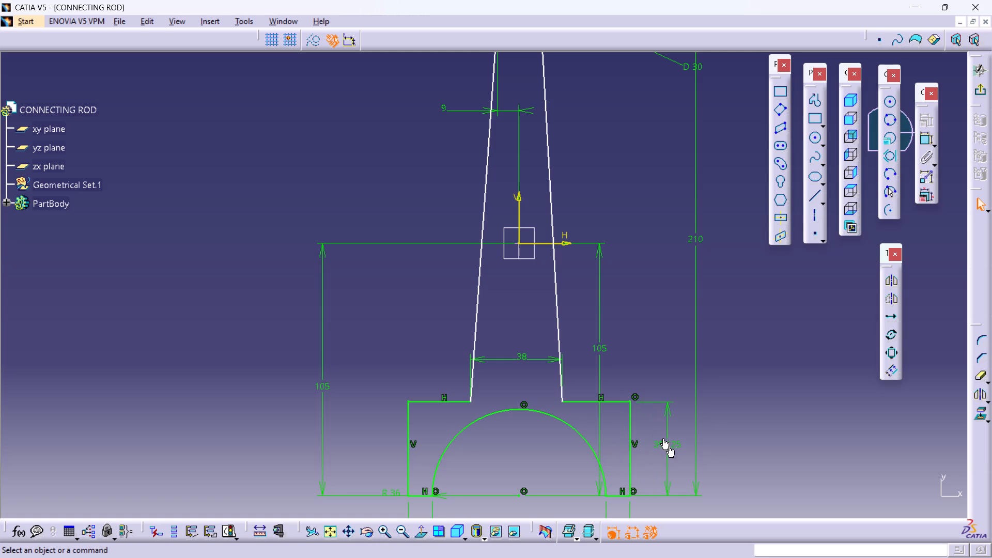
{"action": "double_click", "coordinate": [669, 446]}
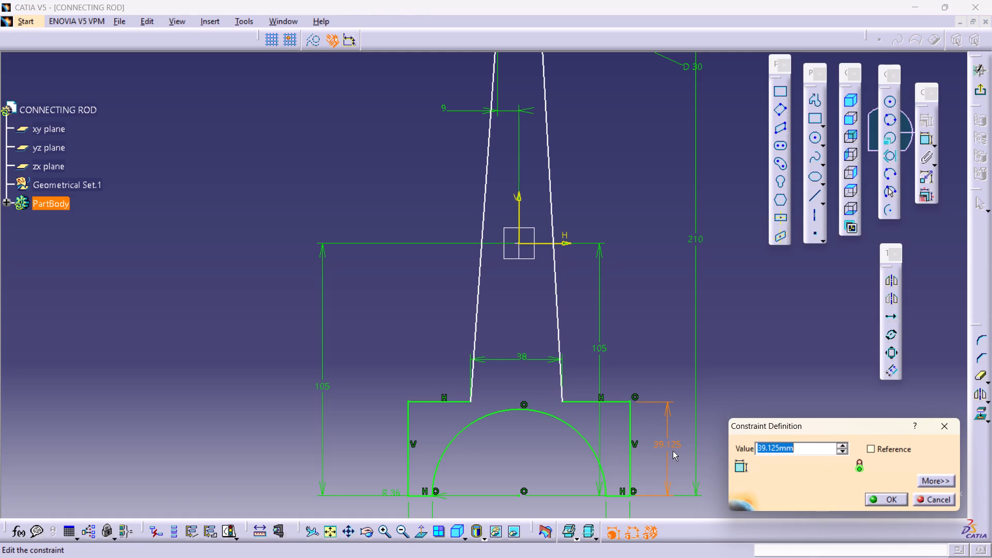
{"action": "type", "text": "38"}
{"action": "key", "text": "Return"}
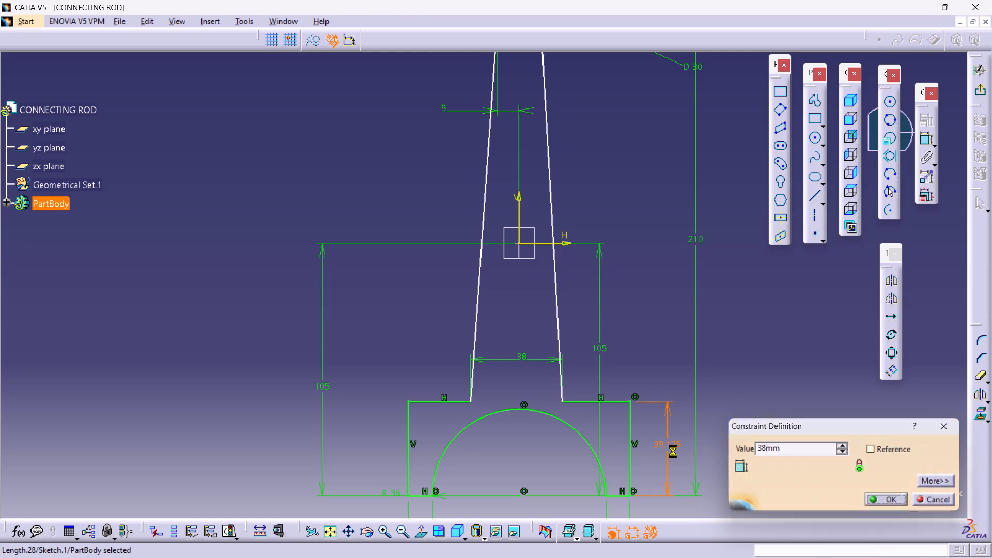
Add a reference dimension for the width between the two slanted shank lines' lower endpoints, placed just above the arc.
{"action": "middle_click_drag", "start_coordinate": [644, 370], "coordinate": [643, 367]}
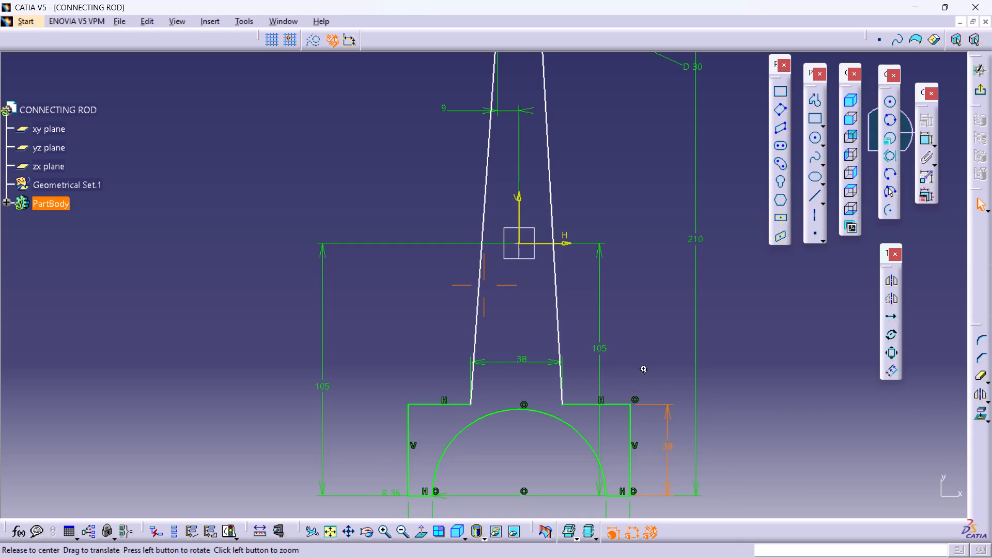
{"action": "middle_click_drag", "start_coordinate": [643, 367], "coordinate": [645, 336]}
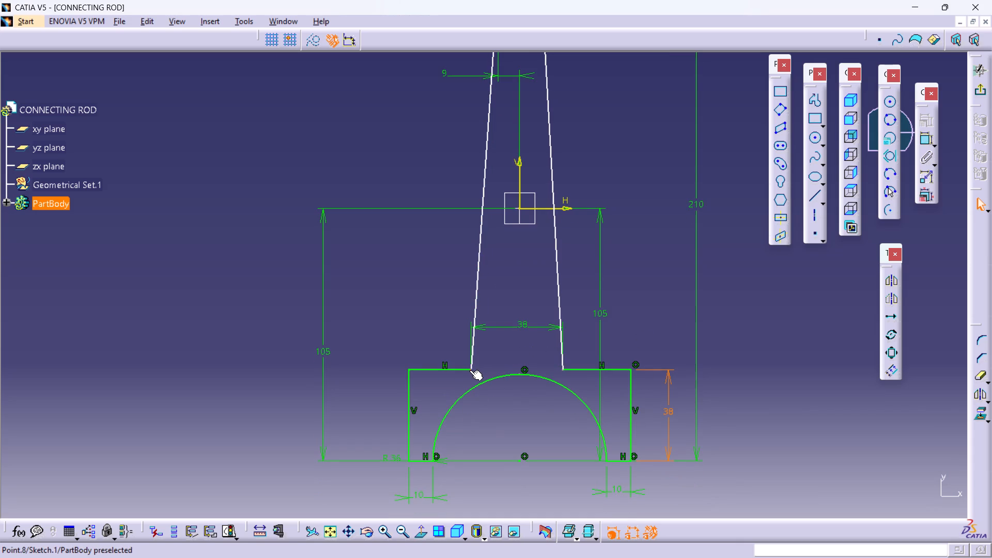
{"action": "left_click", "coordinate": [470, 370]}
{"action": "middle_click_drag", "start_coordinate": [576, 218], "coordinate": [592, 290]}
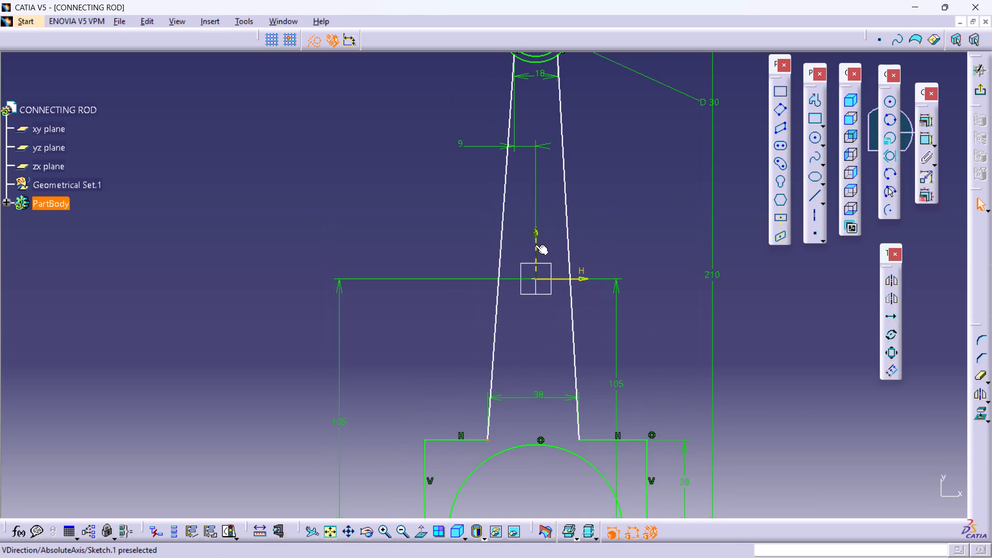
{"action": "left_click", "coordinate": [535, 245]}
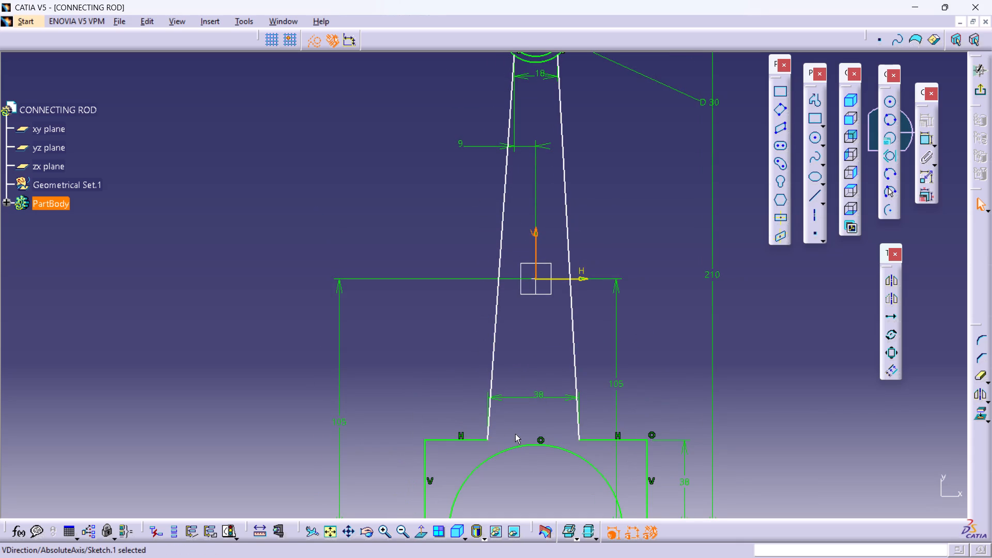
{"action": "left_click", "coordinate": [771, 348]}
{"action": "double_click", "coordinate": [922, 139]}
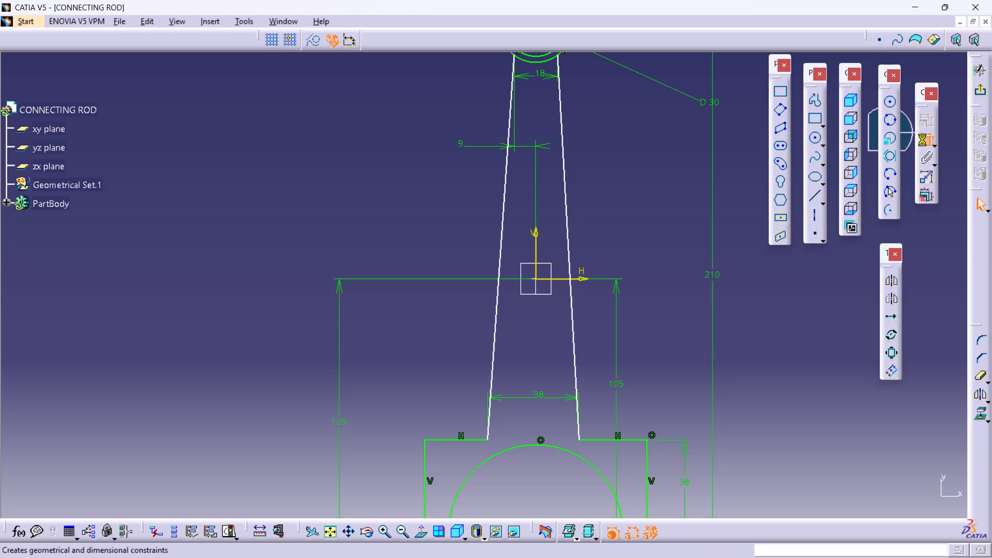
{"action": "left_click", "coordinate": [488, 441]}
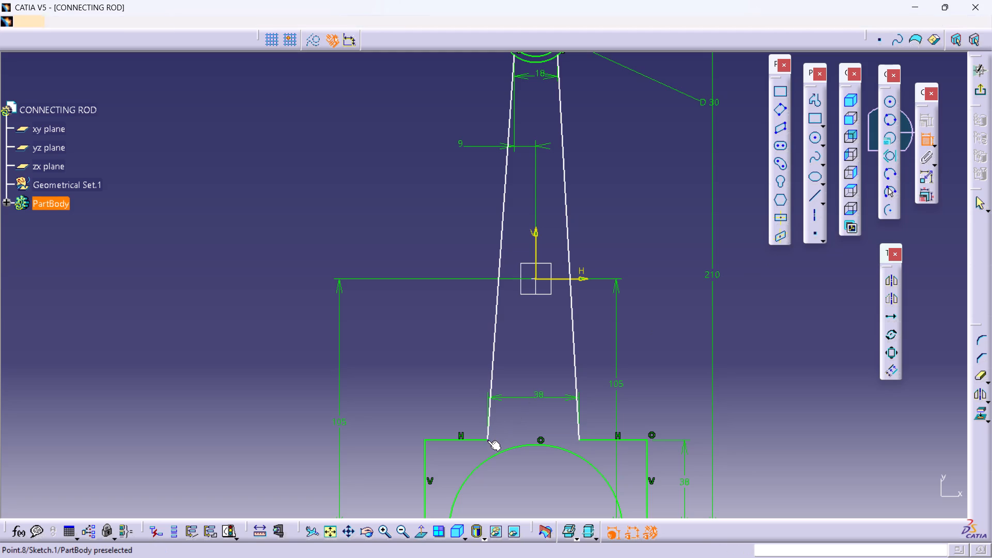
{"action": "left_click", "coordinate": [581, 440]}
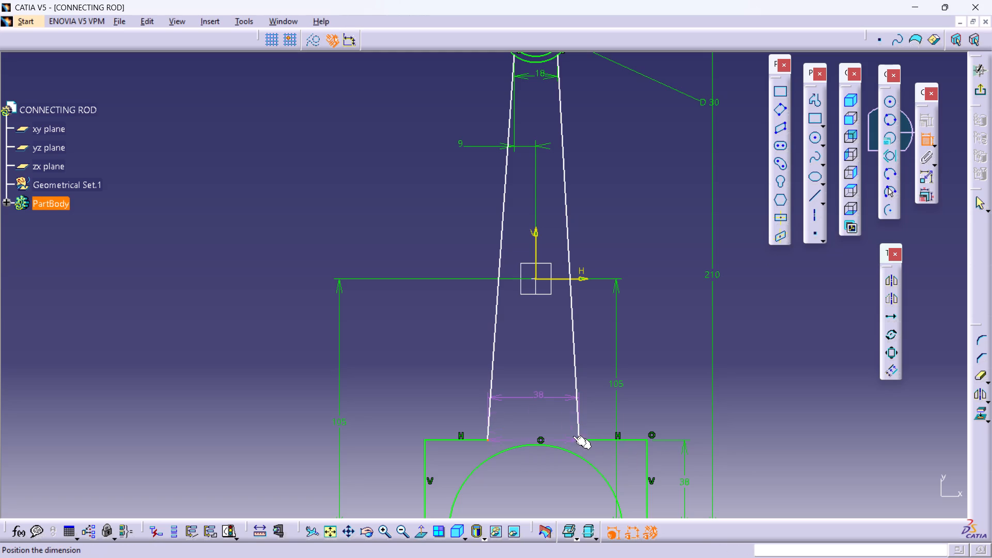
{"action": "right_click_drag", "start_coordinate": [615, 363], "coordinate": [624, 371]}
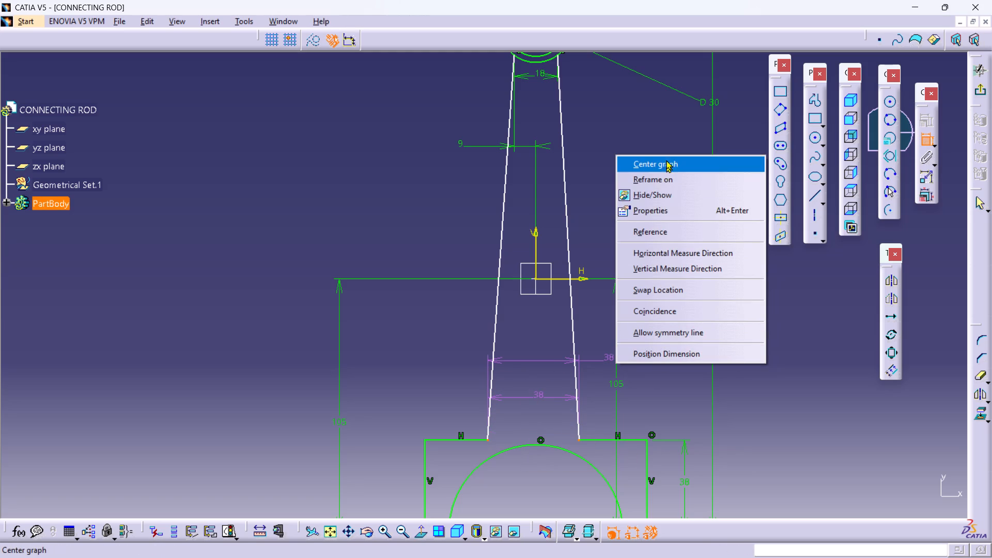
{"action": "left_click", "coordinate": [667, 181]}
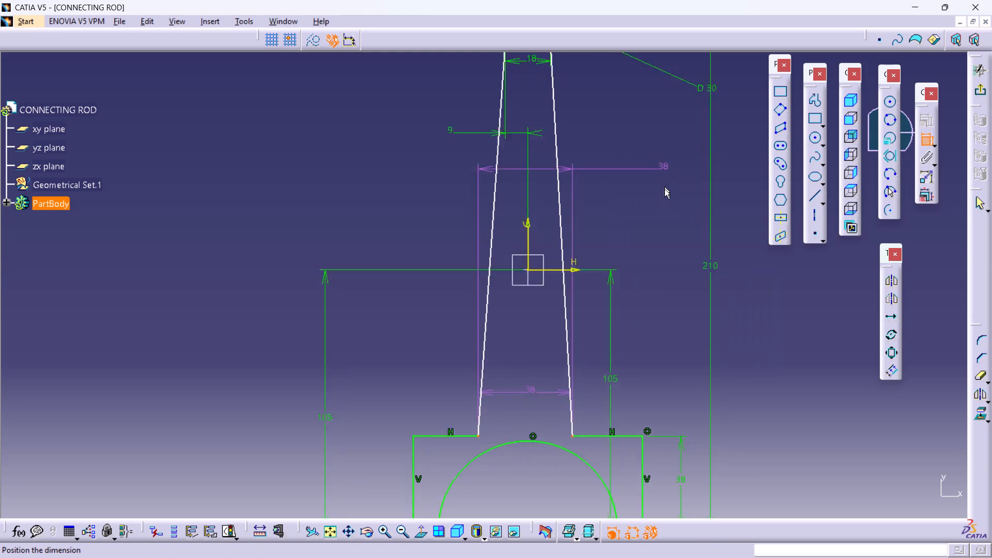
{"action": "right_click", "coordinate": [529, 287]}
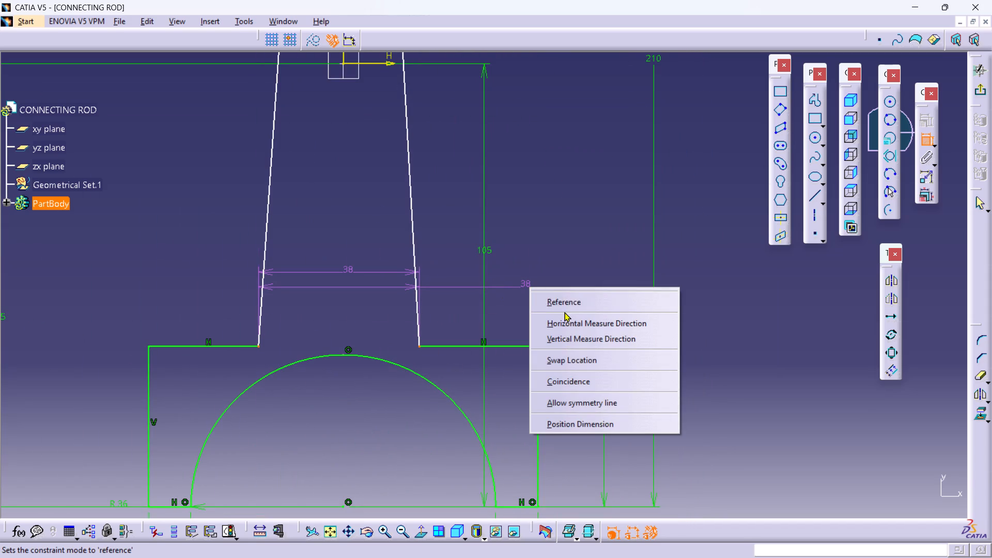
{"action": "left_click", "coordinate": [564, 304]}
{"action": "left_click", "coordinate": [362, 337]}
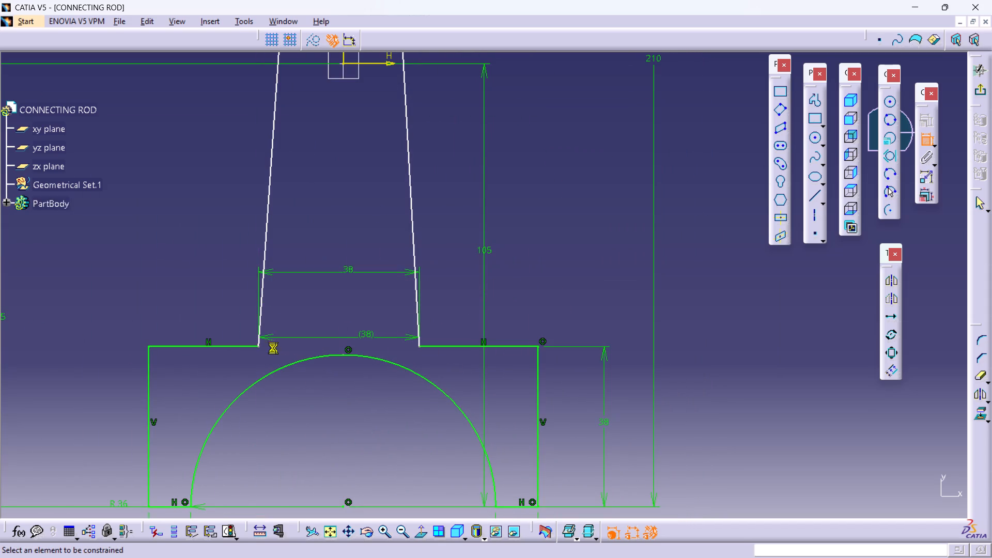
Dimension the left slanted line's lower endpoint horizontally from the sketch origin and set the distance to 19 mm.
{"action": "left_click", "coordinate": [258, 346]}
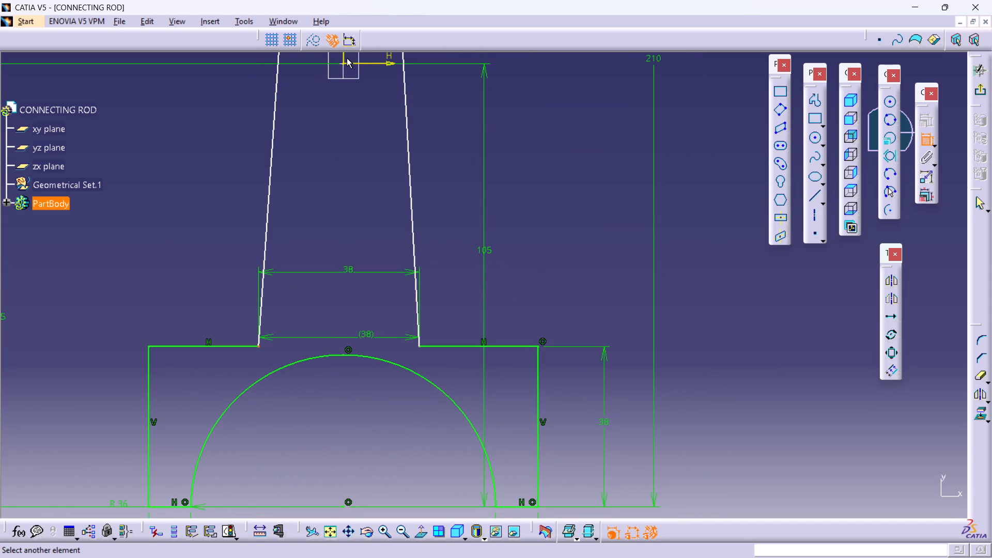
{"action": "left_click", "coordinate": [344, 58]}
{"action": "left_click", "coordinate": [303, 229]}
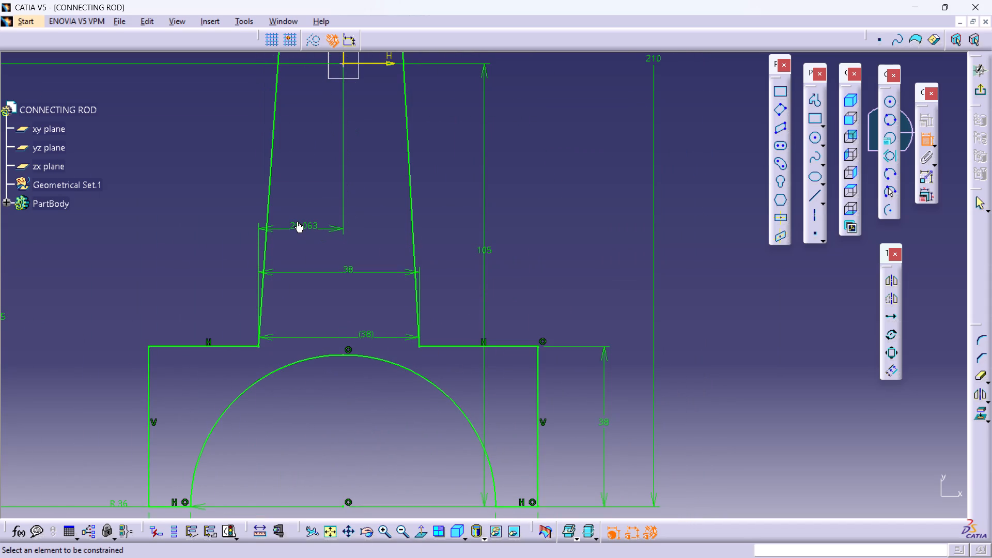
{"action": "triple_click", "coordinate": [303, 229]}
{"action": "left_click", "coordinate": [304, 229]}
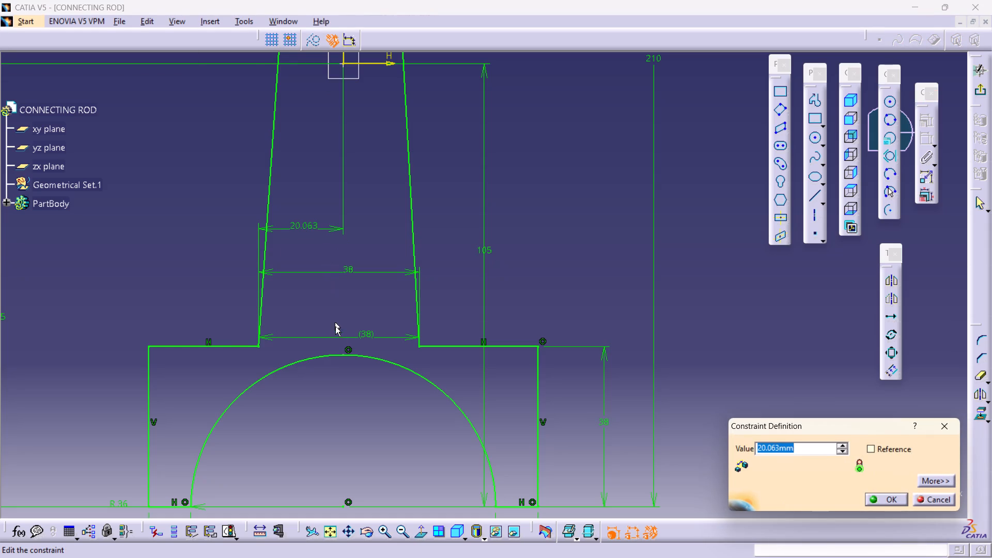
{"action": "type", "text": "19"}
{"action": "key", "text": "Return"}
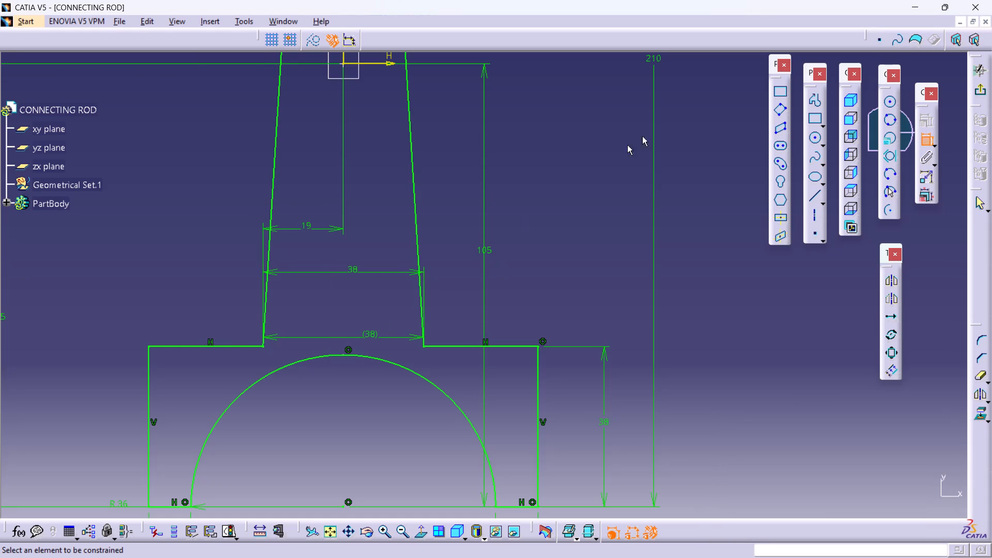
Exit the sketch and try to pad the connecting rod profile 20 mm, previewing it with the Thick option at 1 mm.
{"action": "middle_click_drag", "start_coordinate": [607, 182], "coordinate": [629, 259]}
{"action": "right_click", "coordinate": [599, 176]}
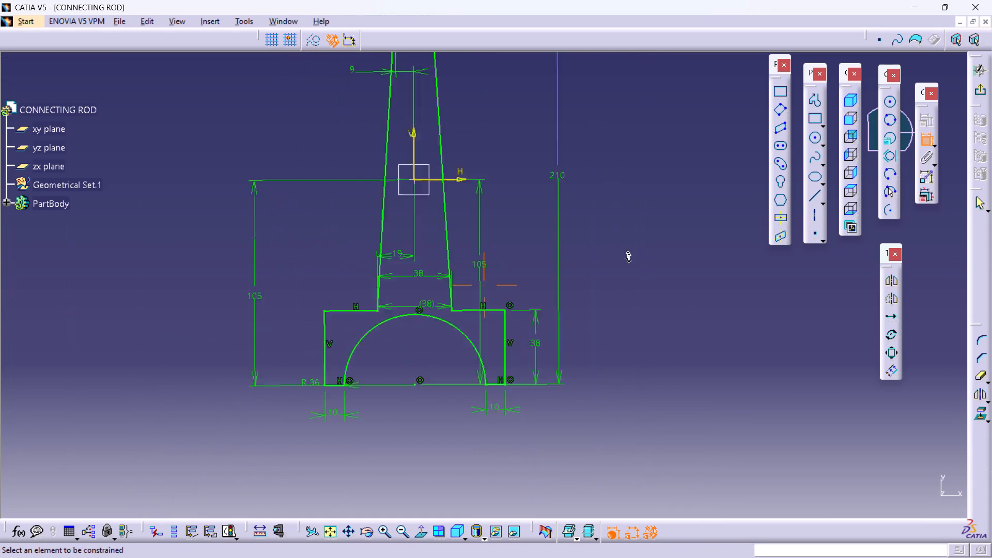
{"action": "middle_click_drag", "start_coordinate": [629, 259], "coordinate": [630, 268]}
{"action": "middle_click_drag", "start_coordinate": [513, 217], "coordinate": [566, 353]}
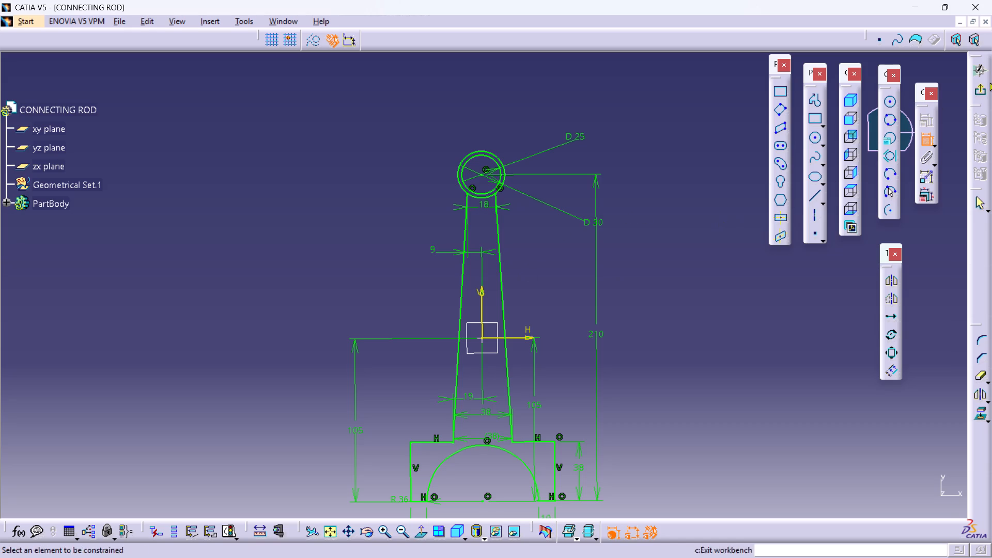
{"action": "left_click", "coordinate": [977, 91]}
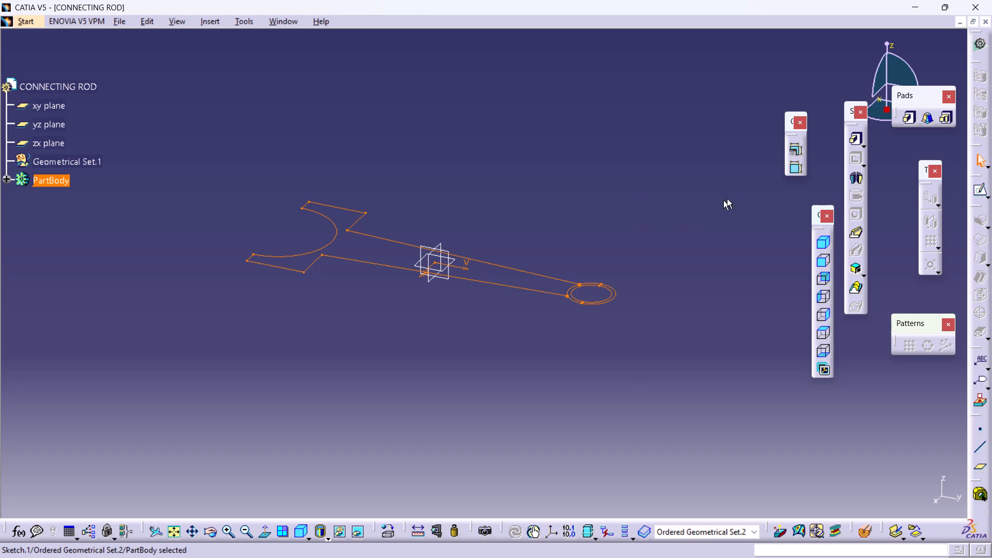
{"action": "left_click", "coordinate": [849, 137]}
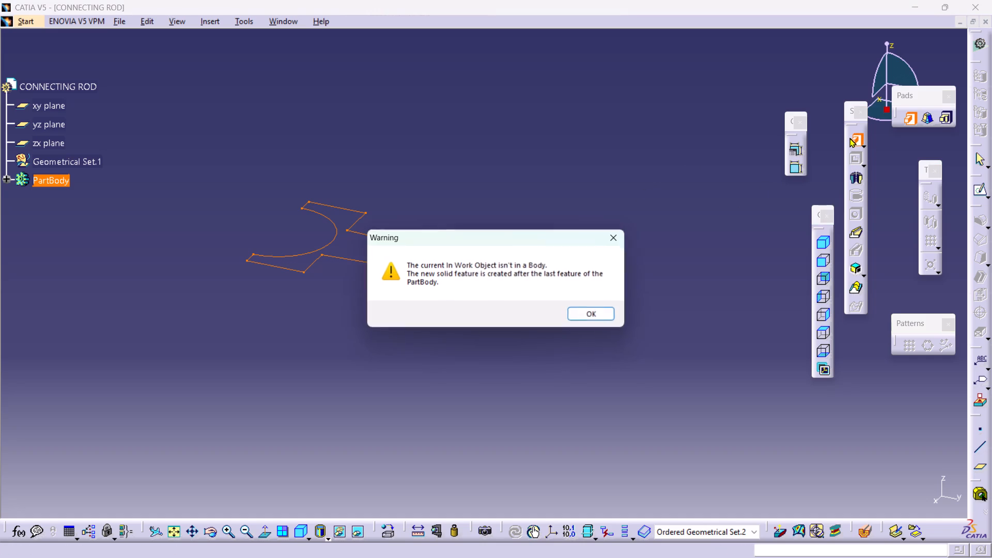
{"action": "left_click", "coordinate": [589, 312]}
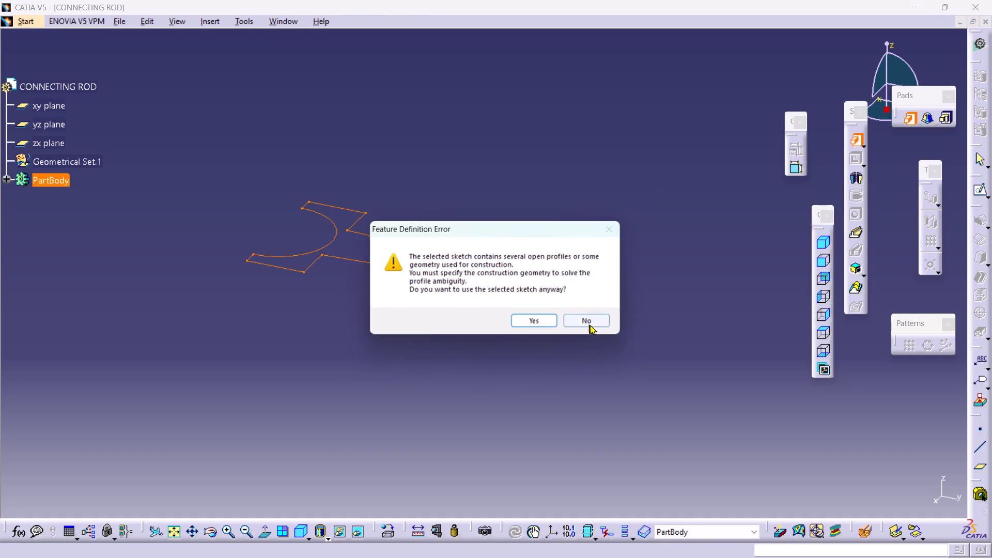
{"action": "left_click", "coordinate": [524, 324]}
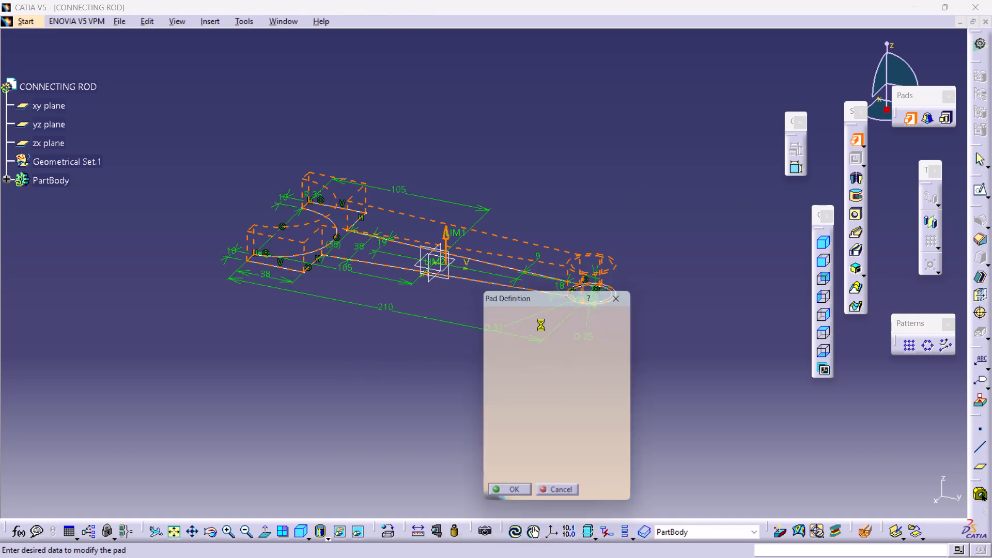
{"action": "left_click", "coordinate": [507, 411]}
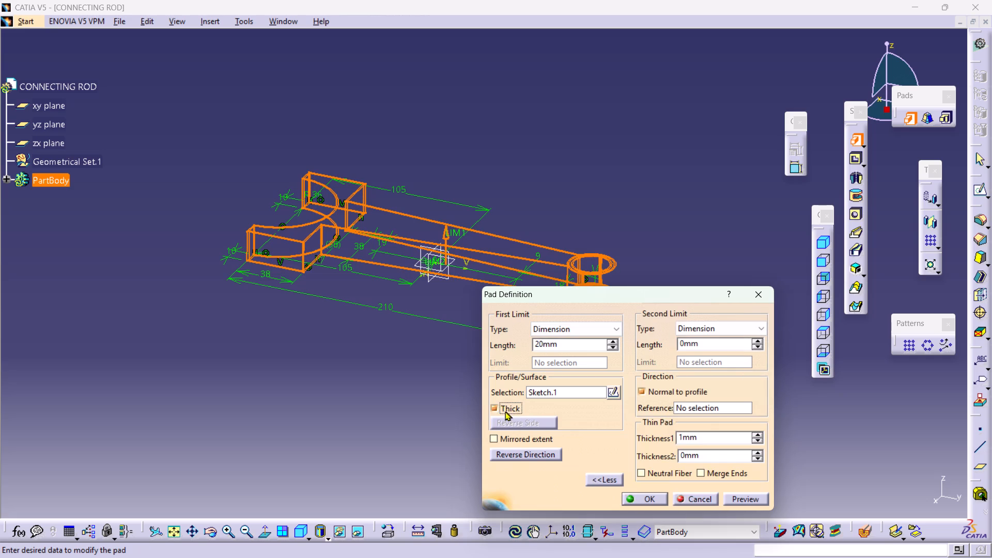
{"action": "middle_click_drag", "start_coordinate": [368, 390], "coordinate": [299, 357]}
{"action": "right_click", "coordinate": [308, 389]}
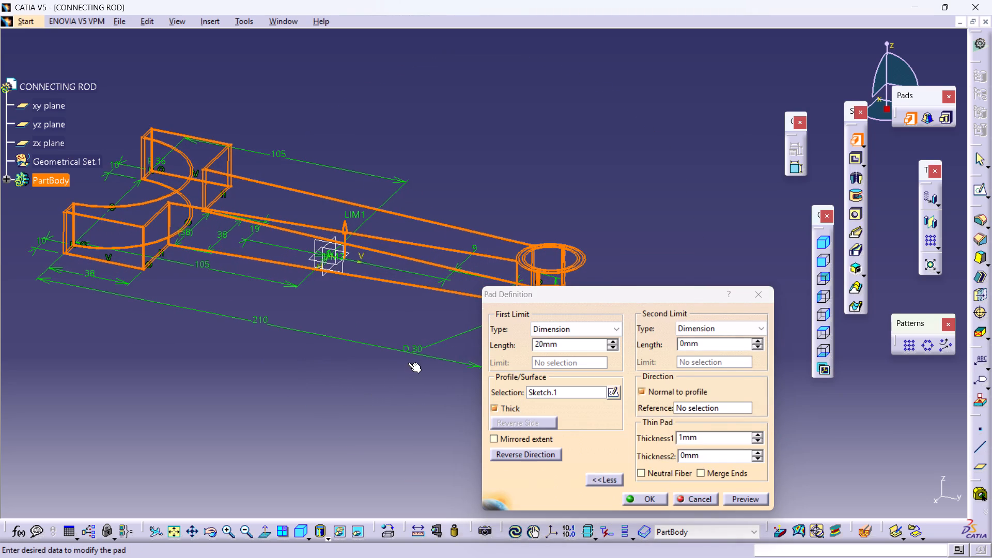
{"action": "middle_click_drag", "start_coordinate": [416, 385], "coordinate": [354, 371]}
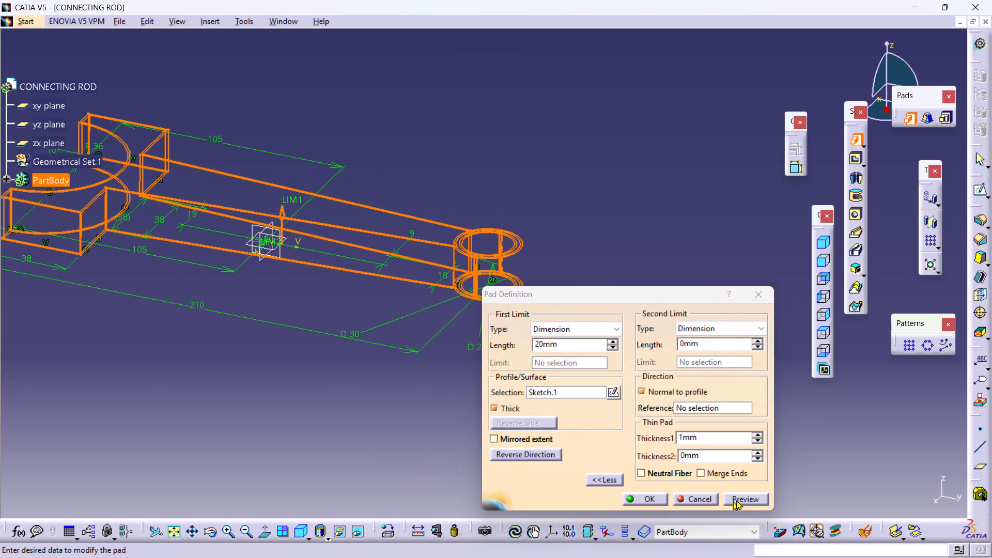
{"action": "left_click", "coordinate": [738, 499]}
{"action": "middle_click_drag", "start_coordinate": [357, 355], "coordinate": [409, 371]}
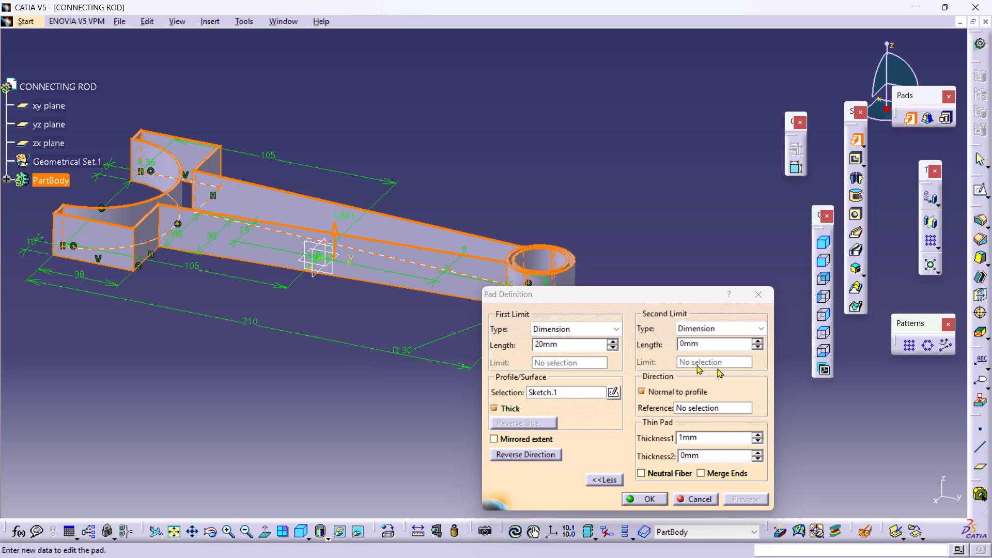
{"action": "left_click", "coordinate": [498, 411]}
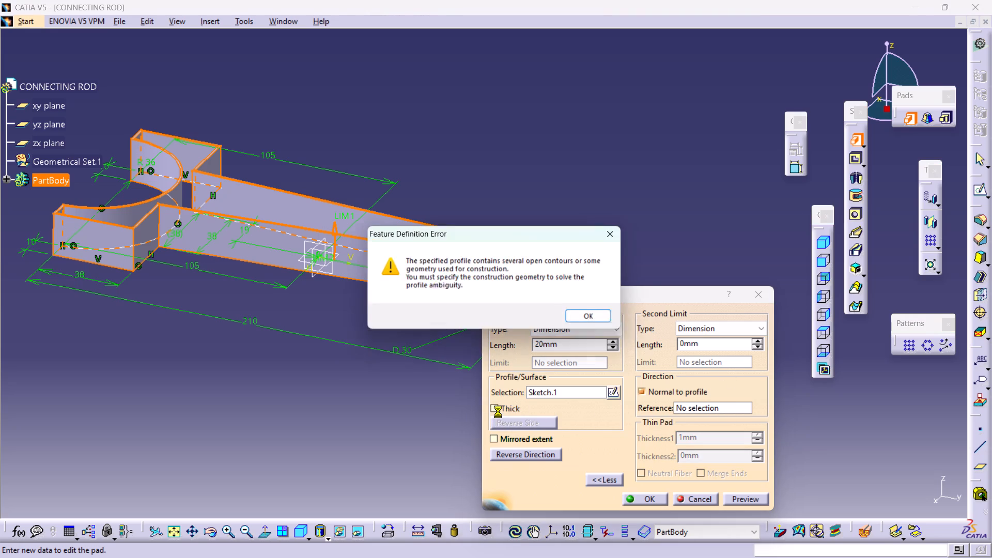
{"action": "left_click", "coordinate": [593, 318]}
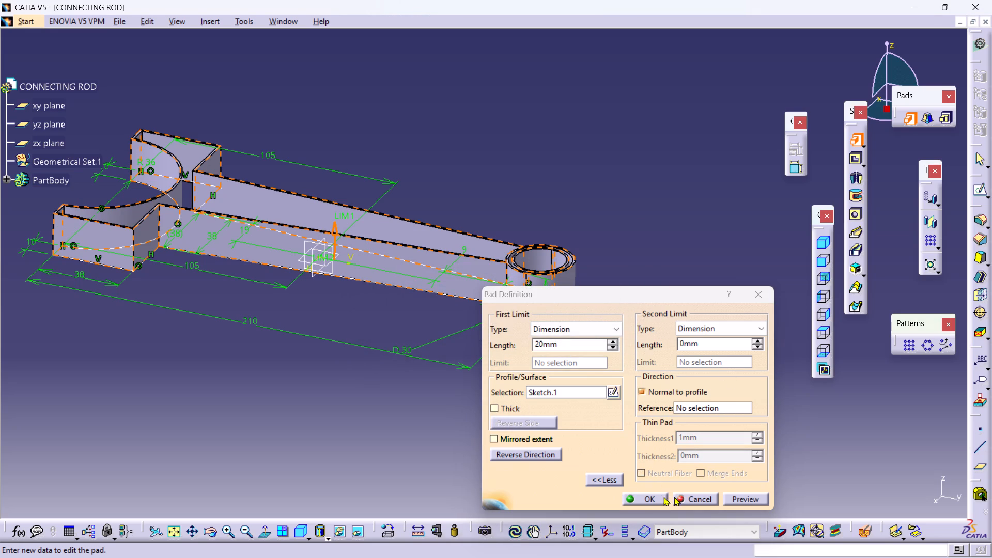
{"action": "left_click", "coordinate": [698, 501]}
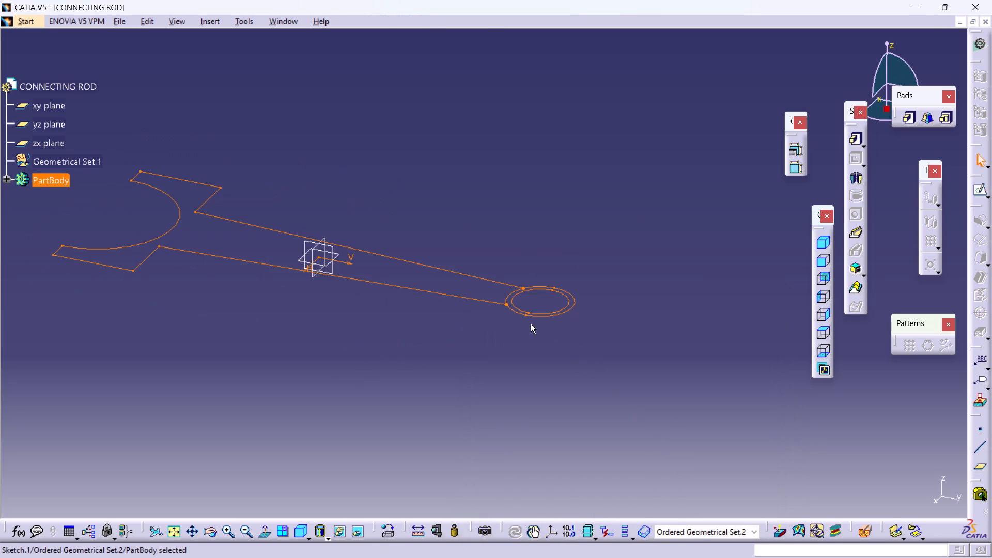
Reopen the connecting rod sketch and delete the inner 25 mm circle at the small end.
{"action": "double_click", "coordinate": [537, 316]}
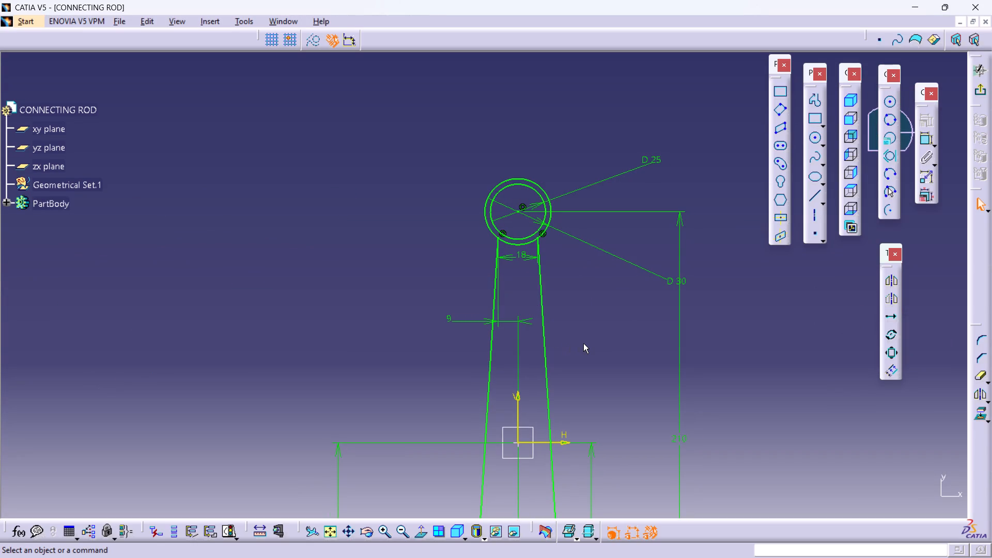
{"action": "middle_click_drag", "start_coordinate": [583, 343], "coordinate": [588, 386]}
{"action": "double_click", "coordinate": [596, 381]}
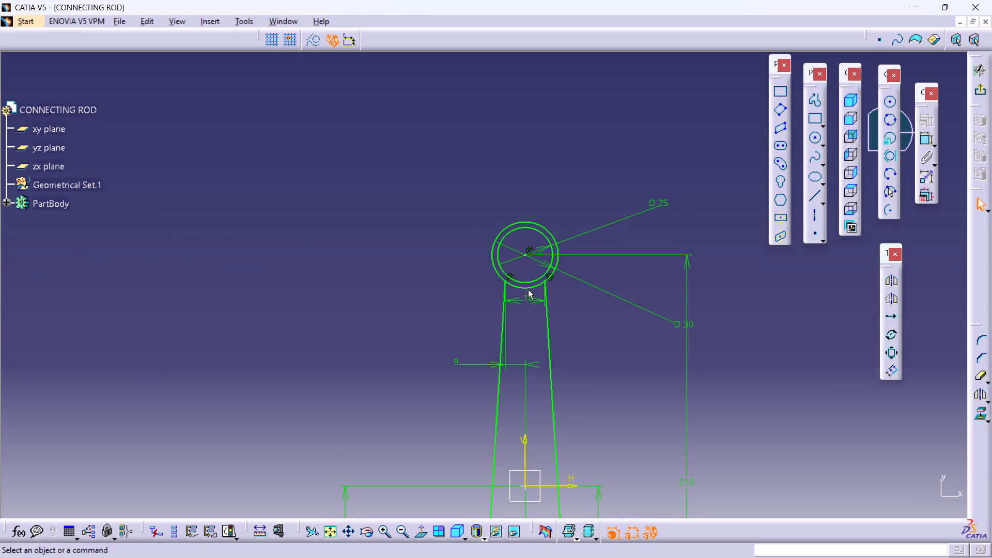
{"action": "left_click", "coordinate": [527, 281]}
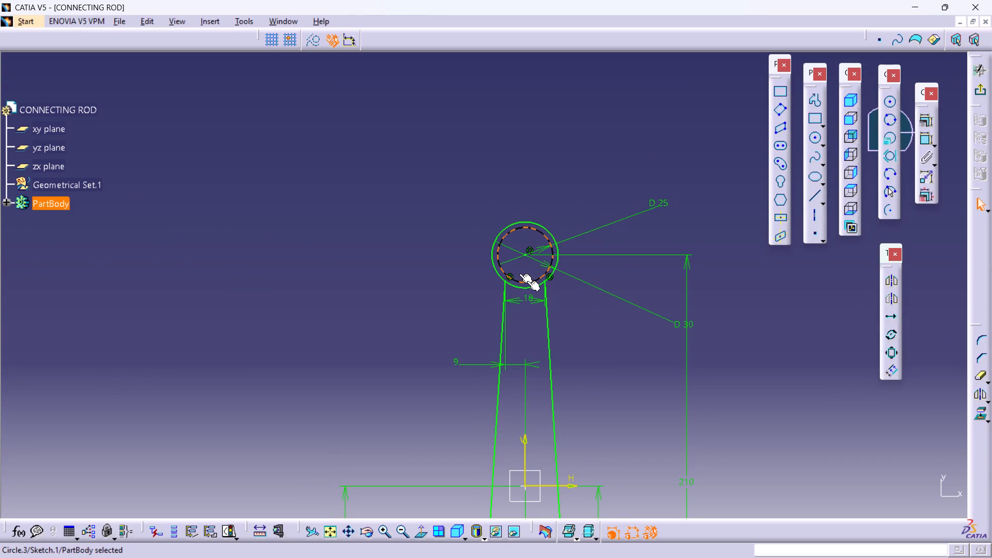
{"action": "key", "text": "Delete"}
Quick Trim the lower arc segment of the 30 mm small-end circle between the two slanted shank lines.
{"action": "middle_click_drag", "start_coordinate": [565, 315], "coordinate": [564, 228]}
{"action": "right_click", "coordinate": [565, 315]}
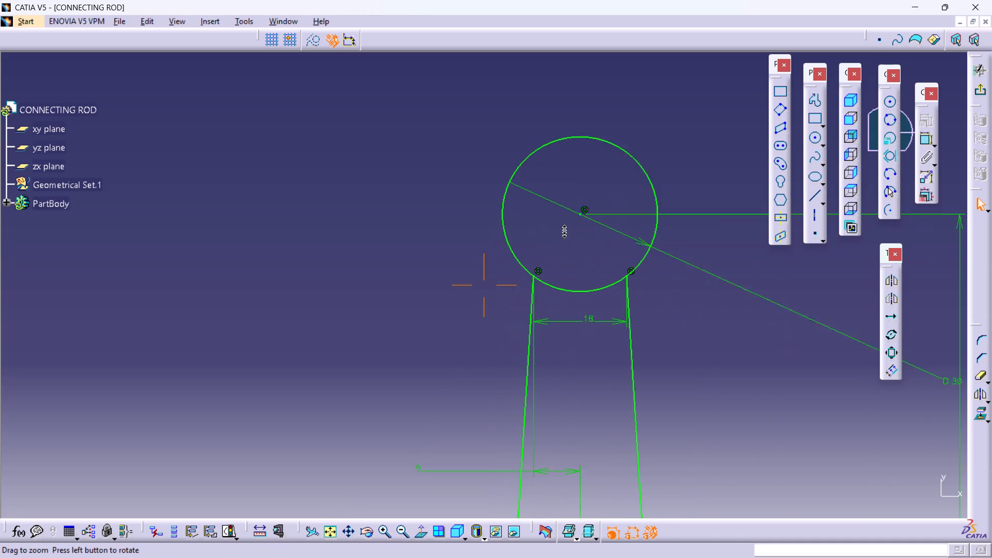
{"action": "middle_click_drag", "start_coordinate": [564, 228], "coordinate": [564, 227]}
{"action": "double_click", "coordinate": [594, 378]}
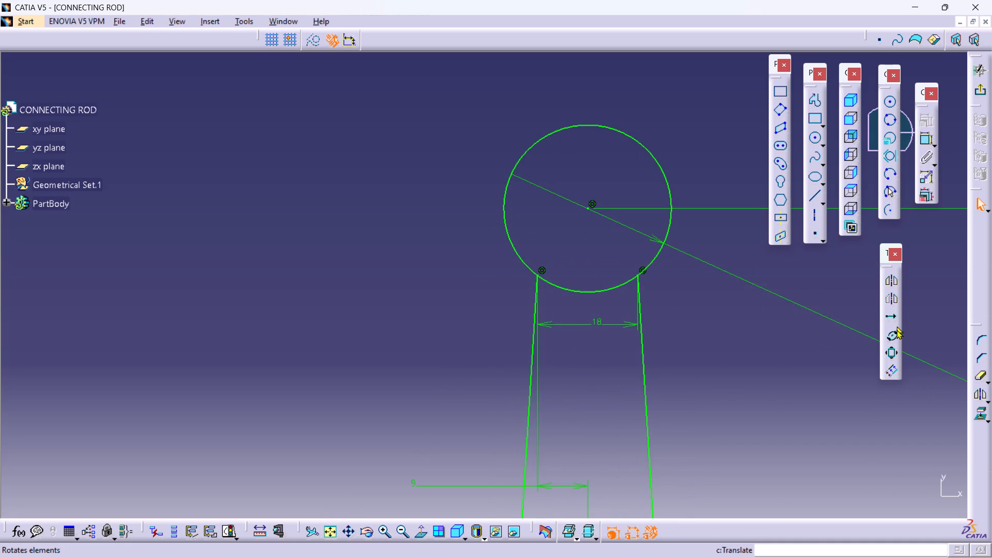
{"action": "double_click", "coordinate": [980, 376]}
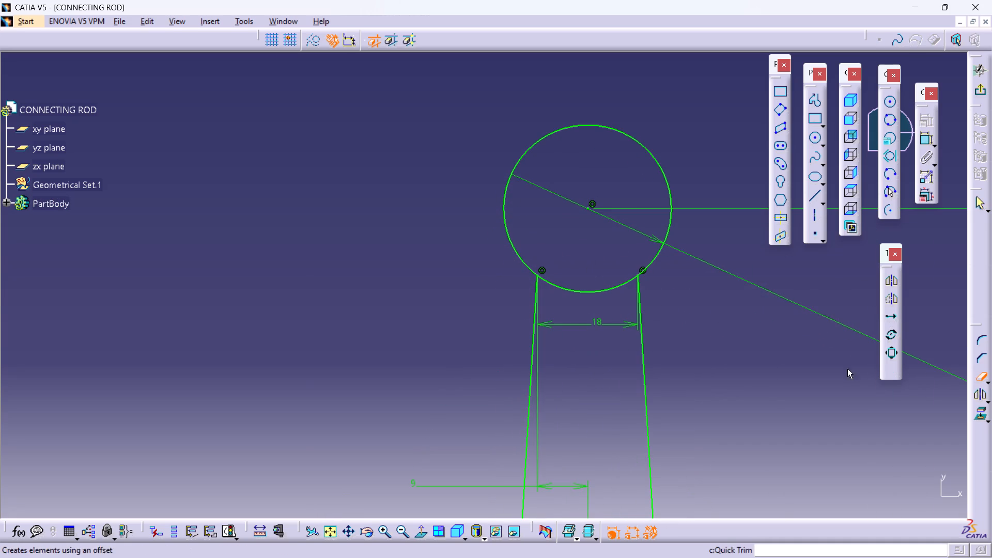
{"action": "left_click", "coordinate": [600, 289]}
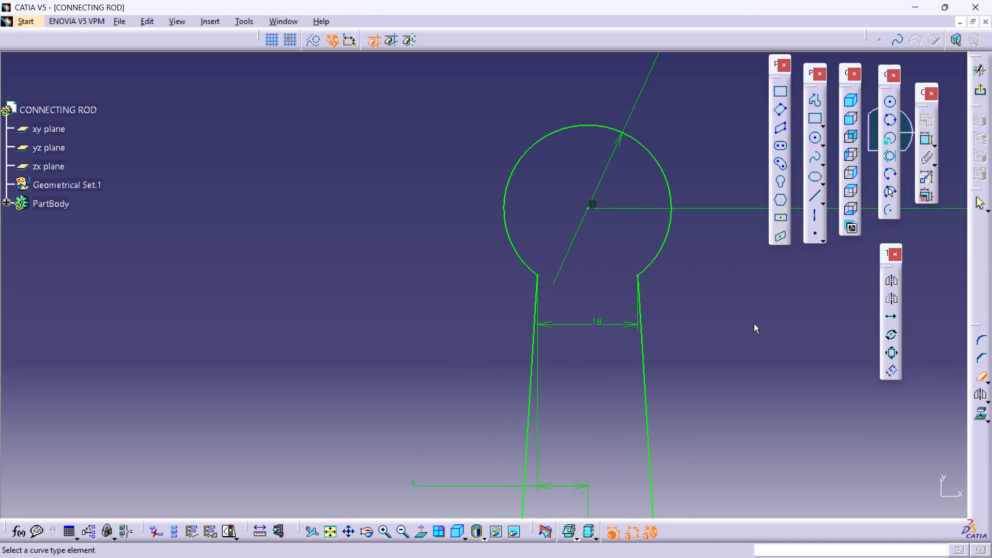
Undo the small-end arc trim and the deletion of the inner 25 mm circle.
{"action": "left_click", "coordinate": [754, 324]}
{"action": "middle_click_drag", "start_coordinate": [762, 374], "coordinate": [735, 355]}
{"action": "right_click", "coordinate": [707, 292]}
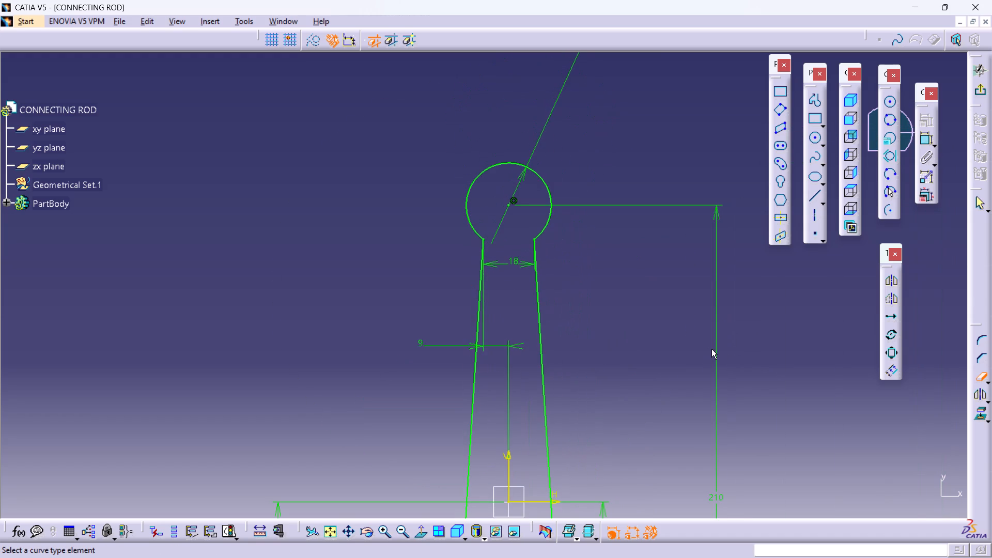
{"action": "key", "text": "ctrl+z"}
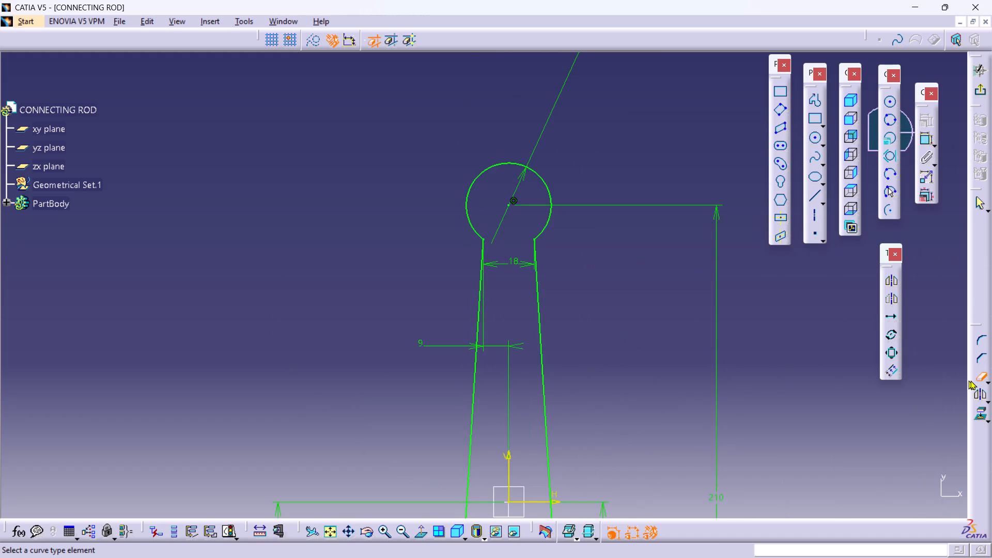
{"action": "left_click", "coordinate": [978, 380]}
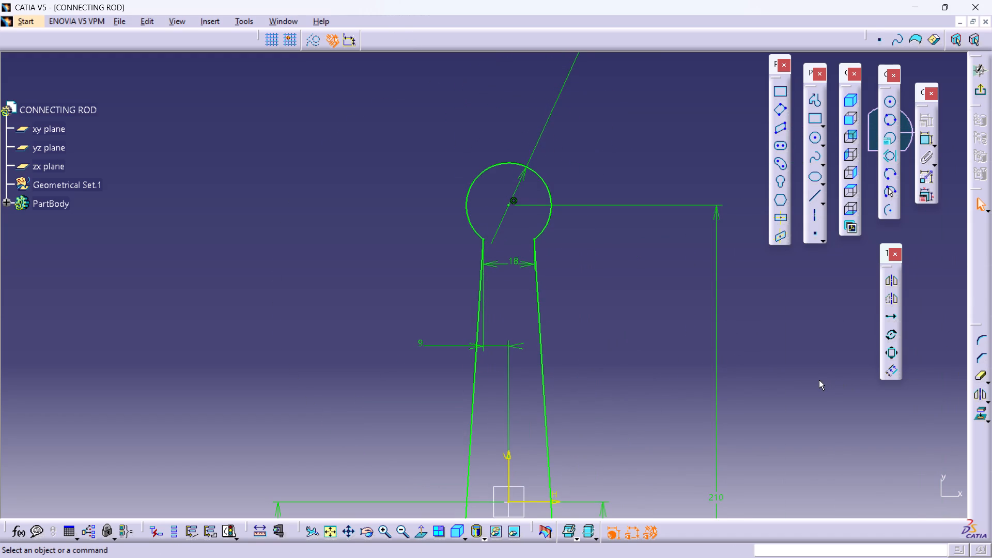
{"action": "key", "text": "ctrl+z"}
{"action": "key", "text": "ctrl+z"}
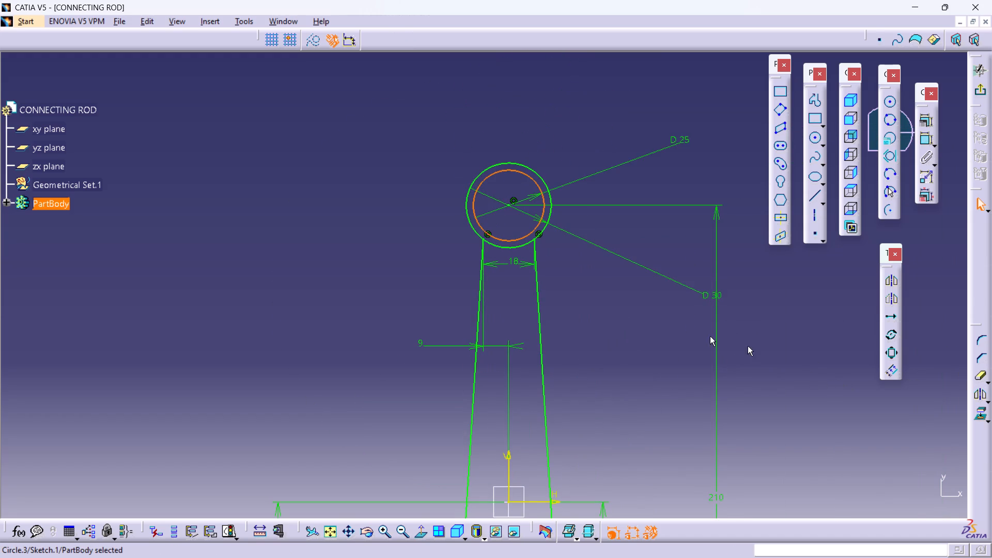
{"action": "double_click", "coordinate": [596, 303]}
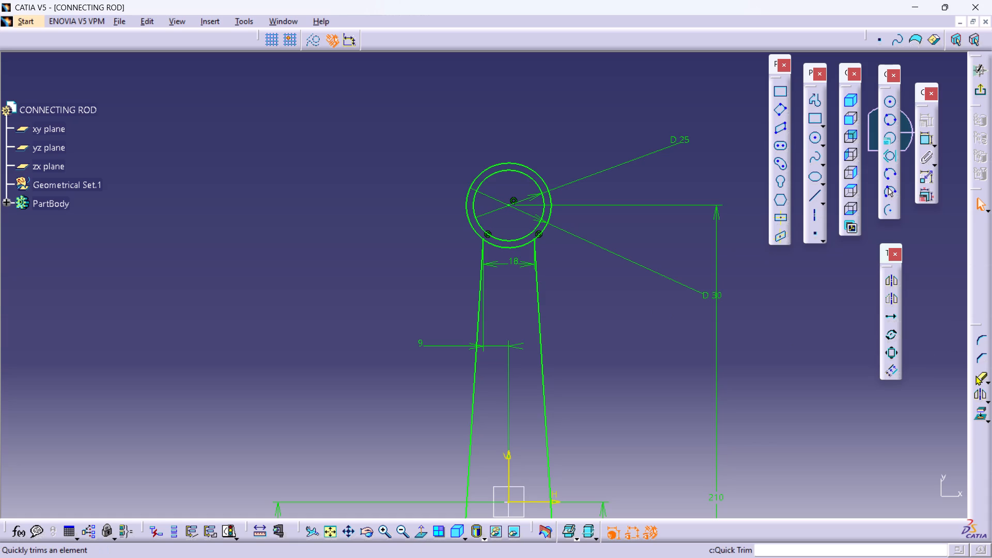
Quick Trim the lower arc of the outer 30 mm small-end circle between the two slanted shank lines.
{"action": "double_click", "coordinate": [975, 376]}
{"action": "left_click", "coordinate": [513, 247]}
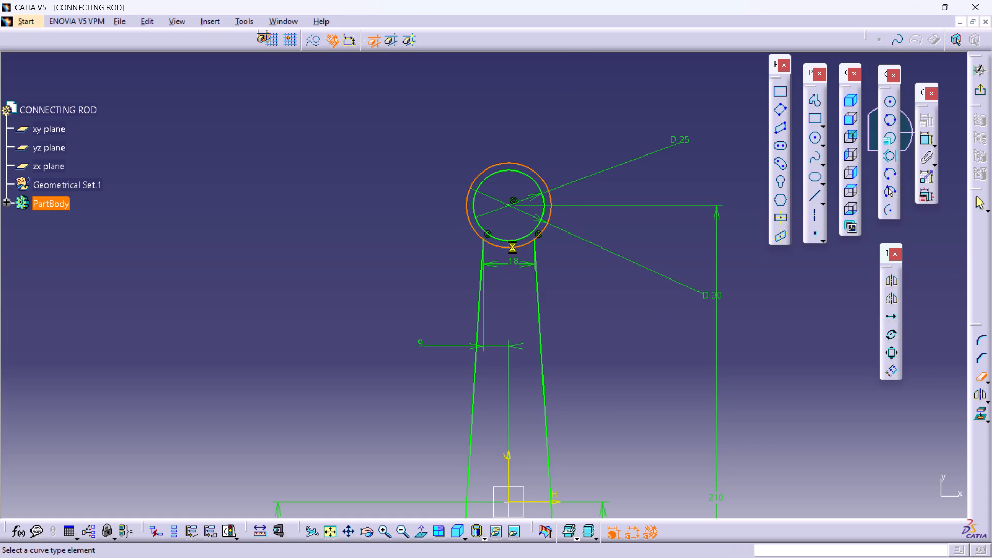
{"action": "double_click", "coordinate": [680, 281]}
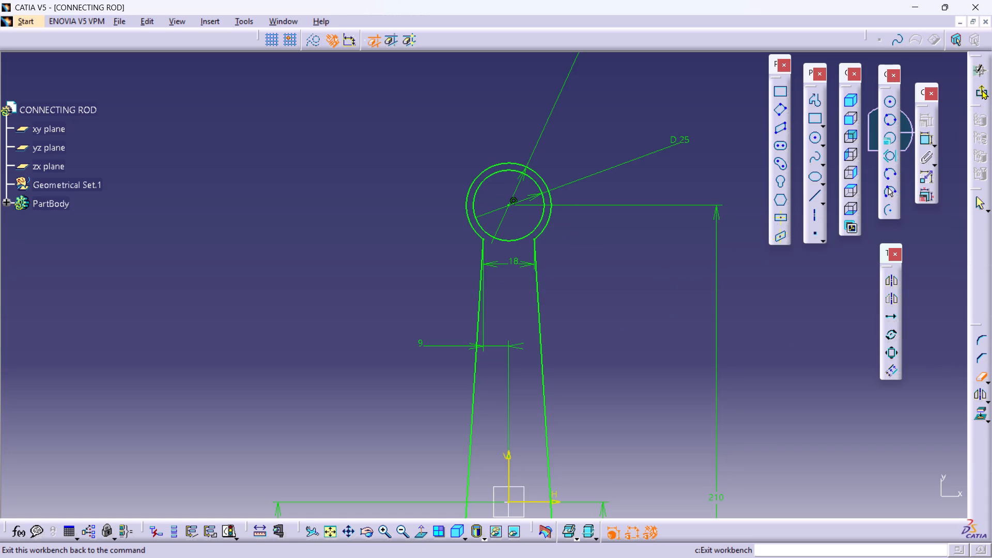
Exit the sketch and pad the connecting rod profile 20 mm without the Thick option.
{"action": "left_click", "coordinate": [982, 90]}
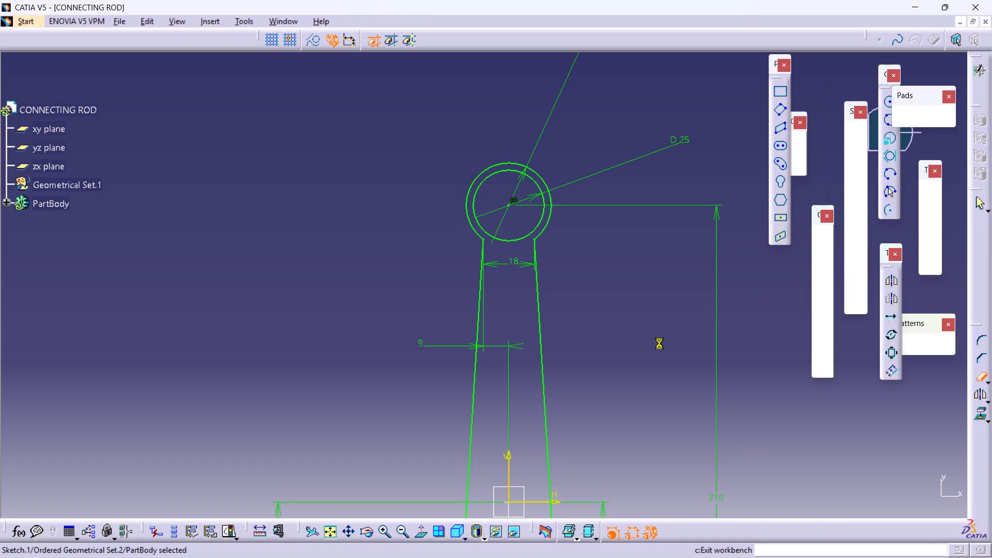
{"action": "middle_click_drag", "start_coordinate": [644, 381], "coordinate": [695, 373]}
{"action": "right_click", "coordinate": [675, 313]}
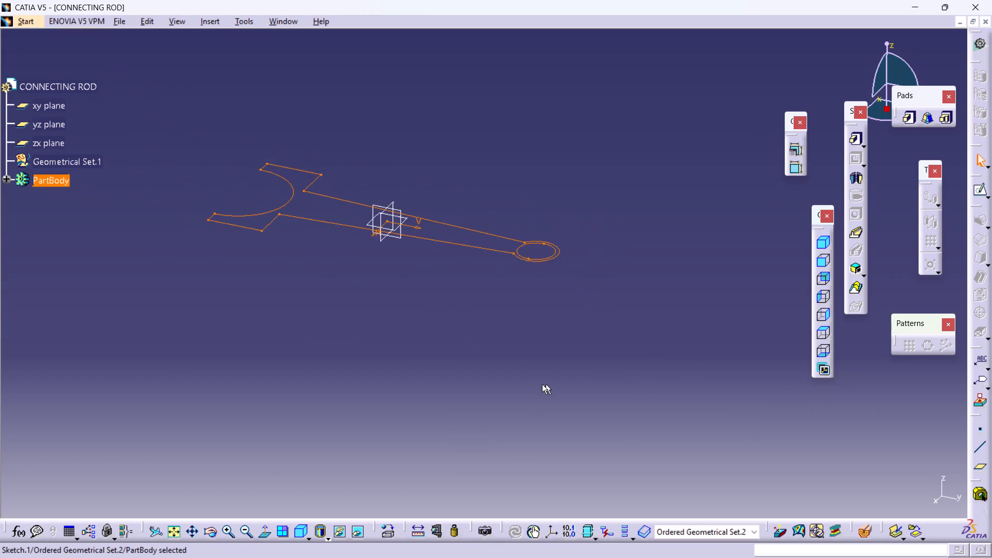
{"action": "middle_click_drag", "start_coordinate": [548, 389], "coordinate": [625, 392]}
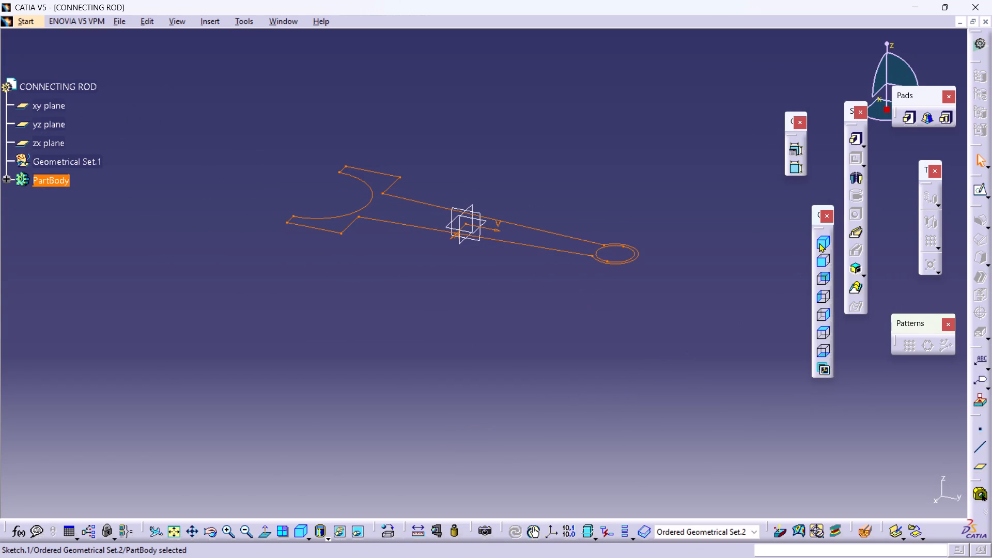
{"action": "left_click", "coordinate": [909, 117]}
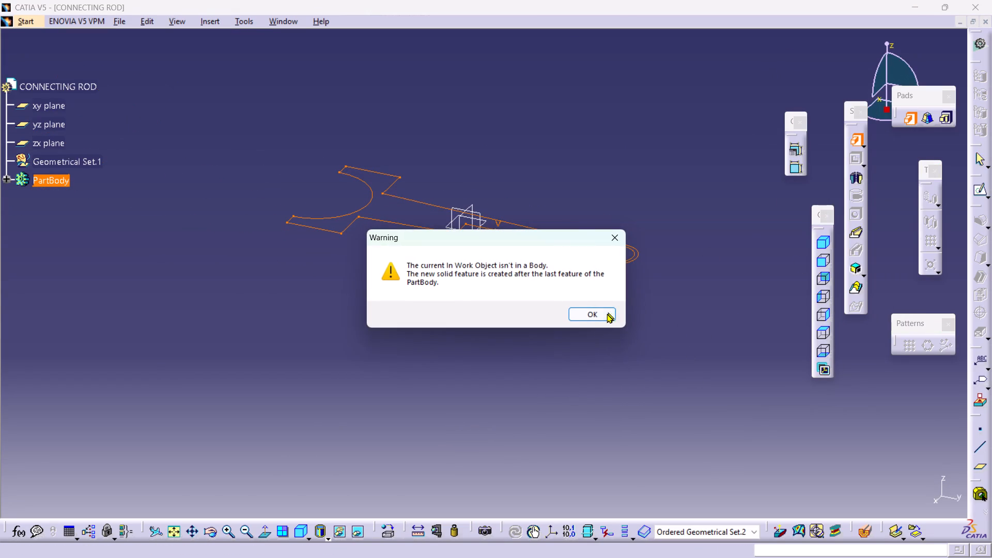
{"action": "left_click", "coordinate": [605, 314]}
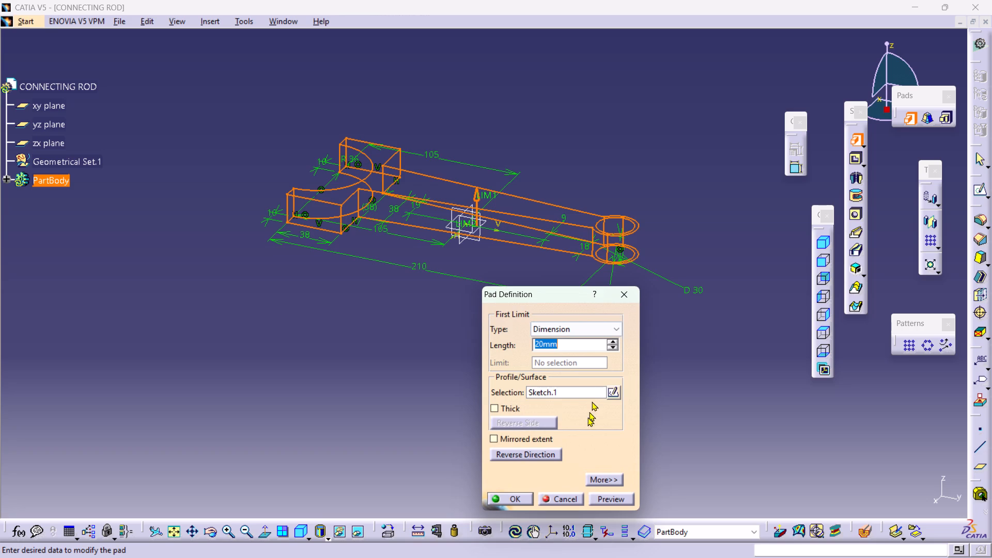
{"action": "left_click", "coordinate": [524, 501]}
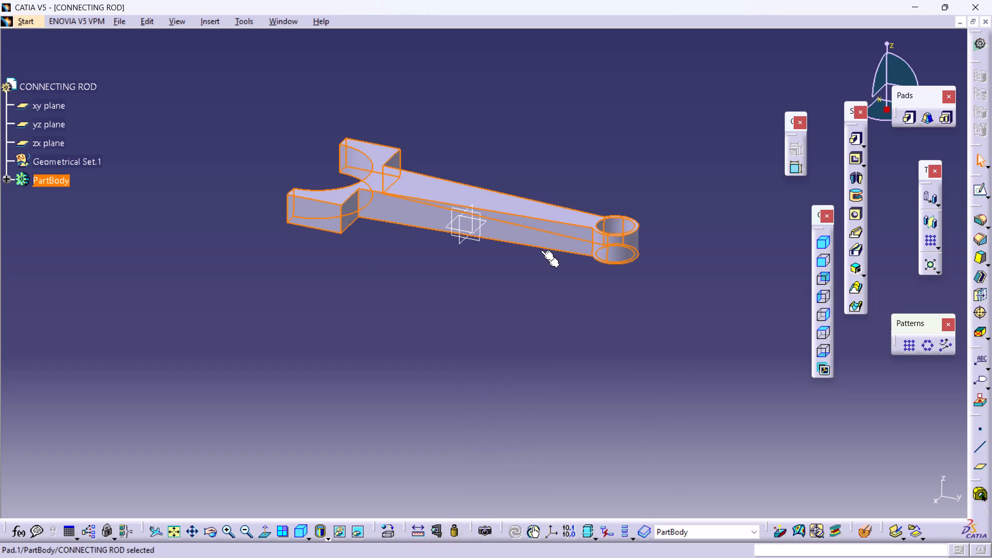
Edit the connecting rod pad, setting its length to 19 mm with mirrored extent.
{"action": "double_click", "coordinate": [530, 223]}
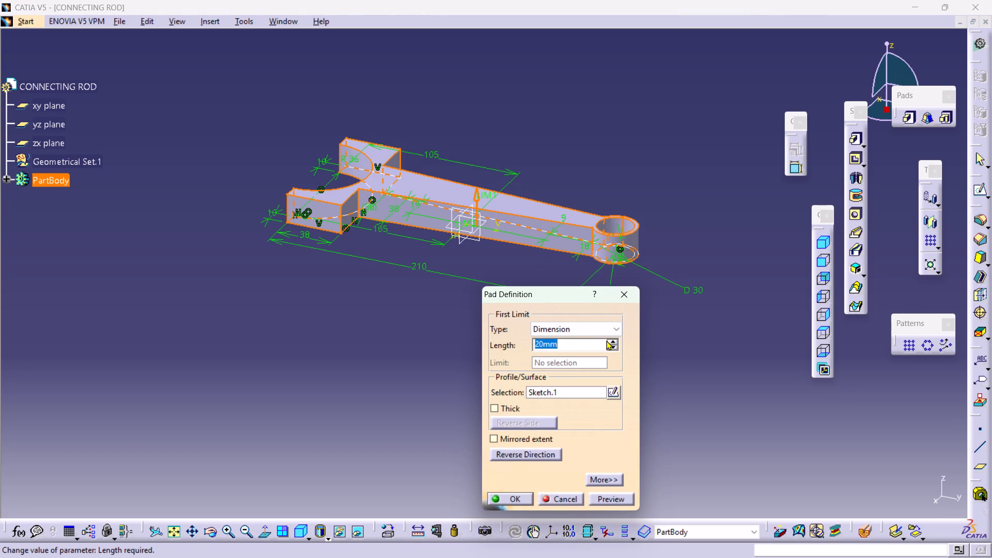
{"action": "type", "text": "19"}
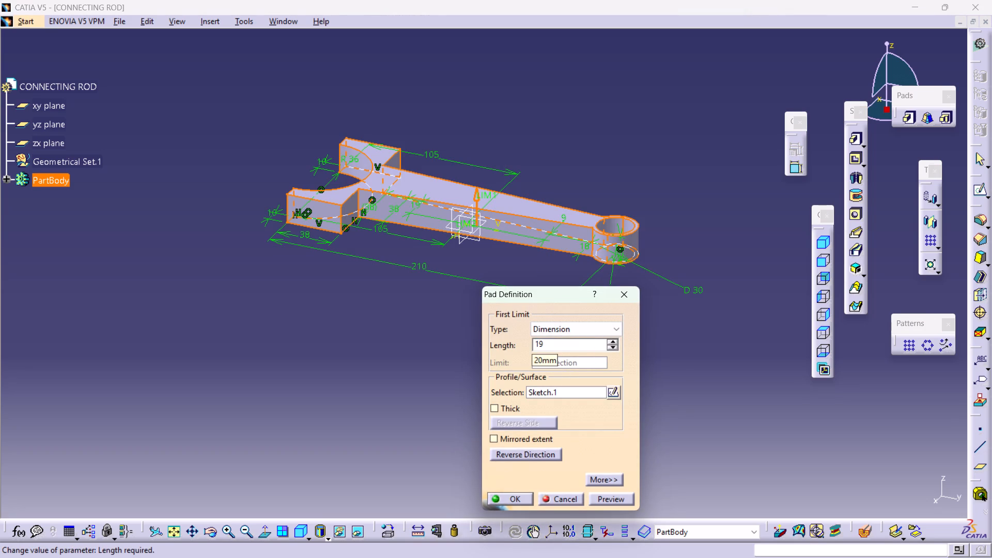
{"action": "right_click", "coordinate": [607, 340]}
{"action": "left_click", "coordinate": [493, 438]}
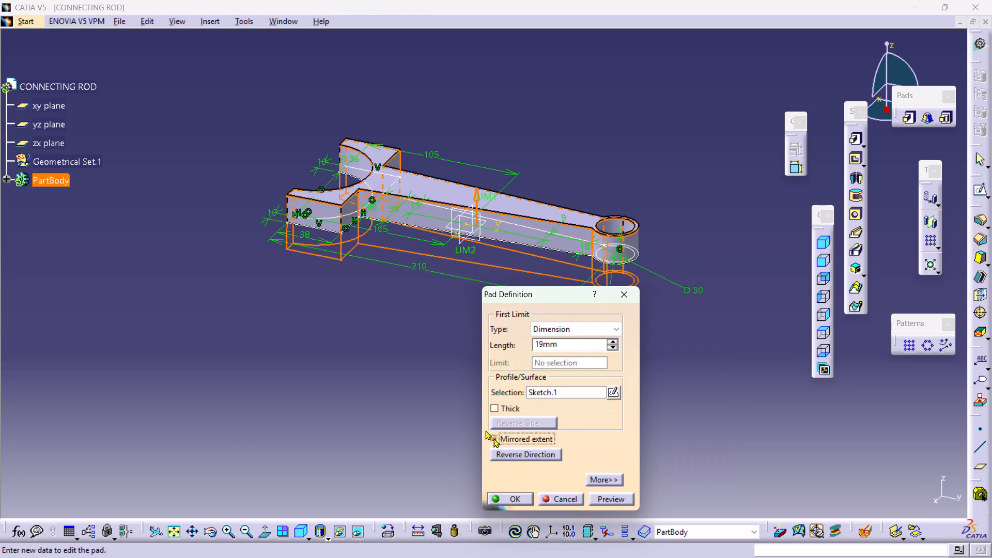
{"action": "left_click", "coordinate": [514, 497]}
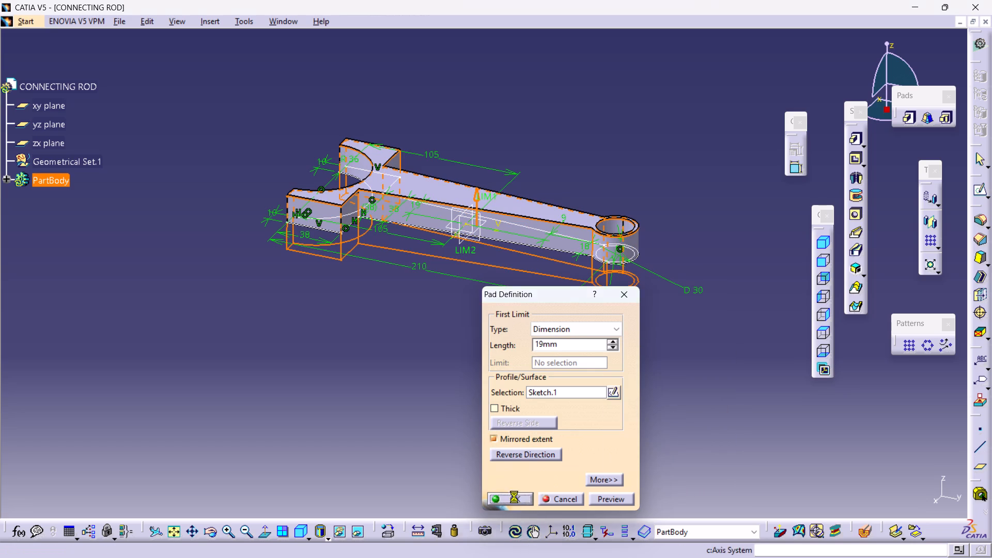
{"action": "left_click", "coordinate": [444, 419]}
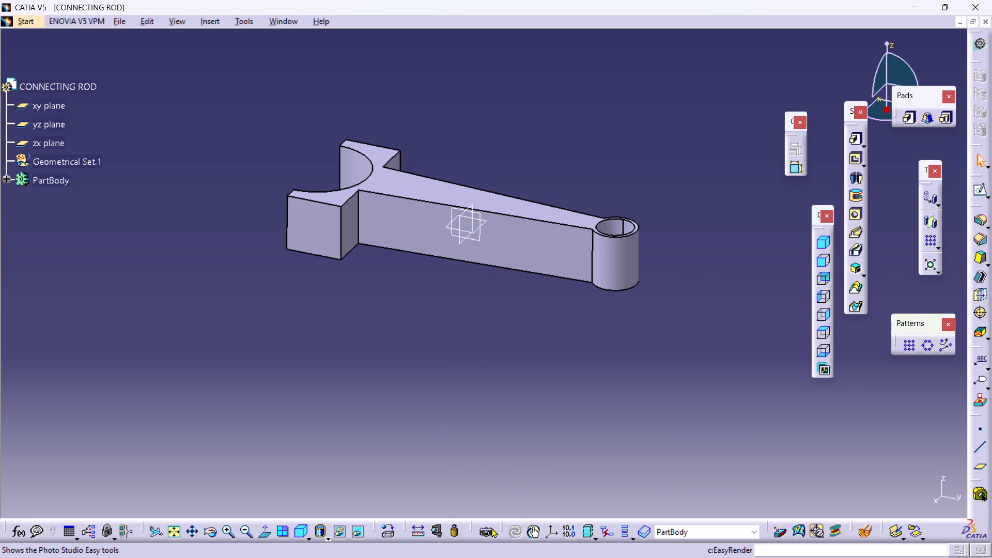
{"action": "double_click", "coordinate": [506, 423]}
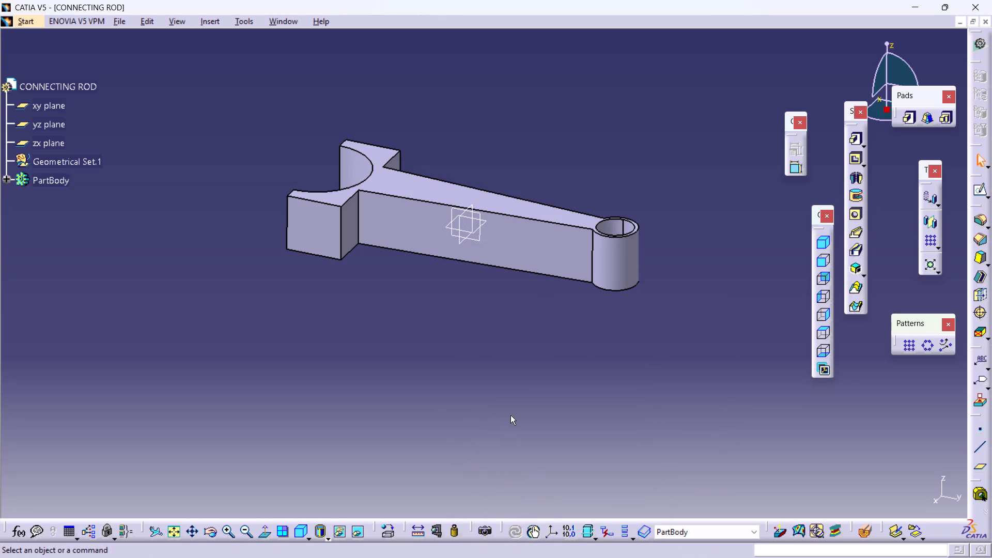
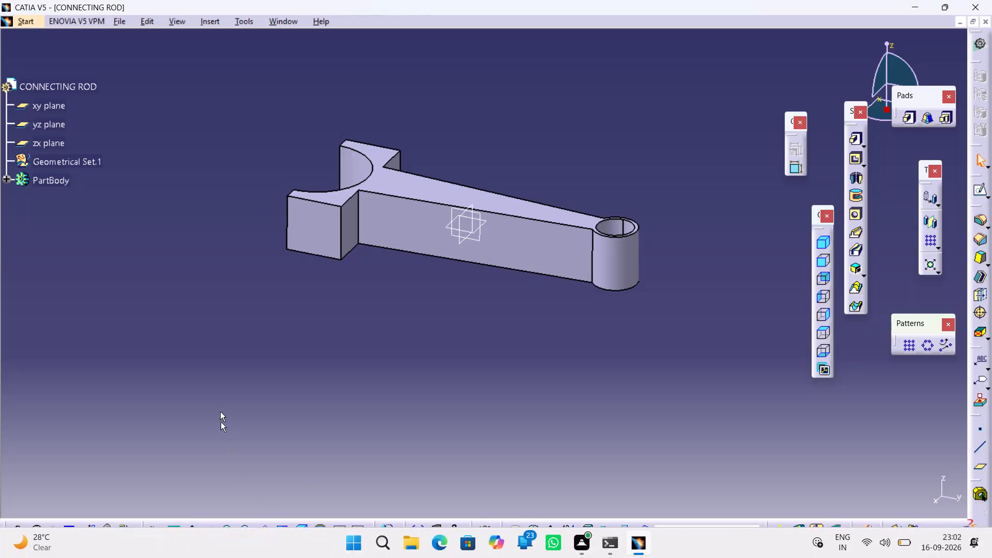
Examine the padded connecting rod from several angles, including the small end, the shank sides and the half-round big end.
{"action": "left_click", "coordinate": [293, 385]}
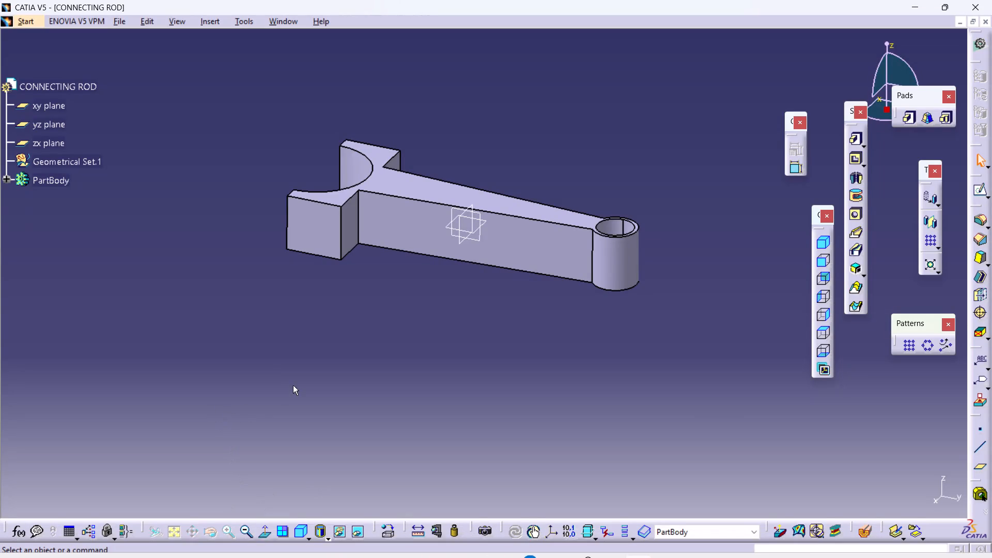
{"action": "middle_click_drag", "start_coordinate": [255, 355], "coordinate": [328, 464]}
{"action": "right_click_drag", "start_coordinate": [245, 355], "coordinate": [332, 467]}
{"action": "middle_click_drag", "start_coordinate": [330, 347], "coordinate": [510, 489]}
{"action": "right_click_drag", "start_coordinate": [306, 352], "coordinate": [510, 489]}
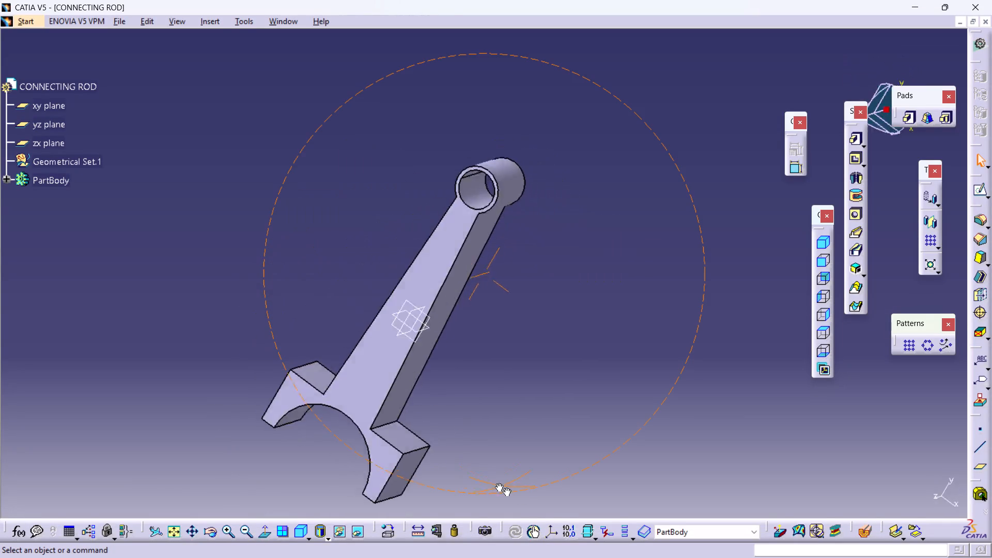
{"action": "middle_click_drag", "start_coordinate": [510, 489], "coordinate": [556, 511]}
{"action": "right_click_drag", "start_coordinate": [510, 489], "coordinate": [549, 507]}
{"action": "middle_click_drag", "start_coordinate": [540, 412], "coordinate": [603, 241]}
{"action": "right_click_drag", "start_coordinate": [538, 409], "coordinate": [587, 237]}
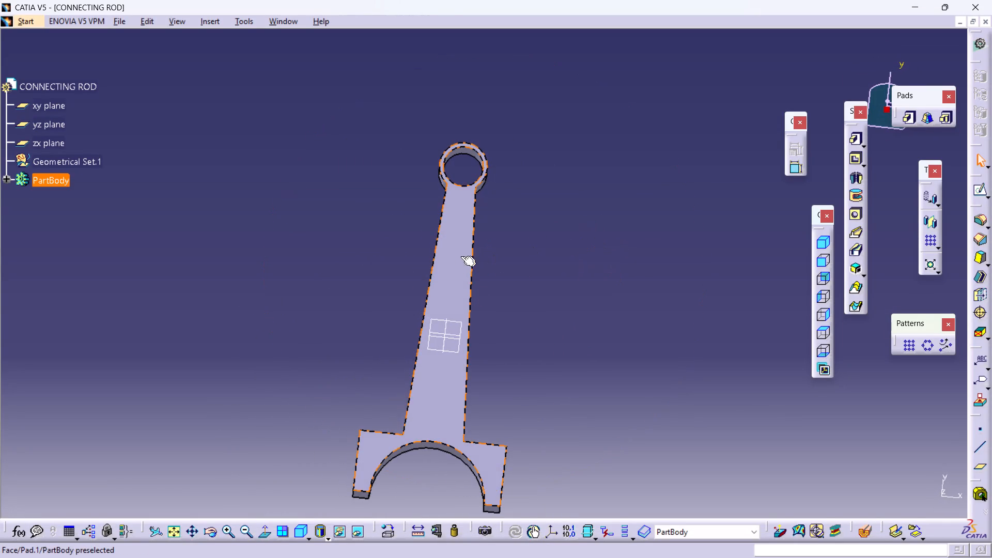
{"action": "middle_click_drag", "start_coordinate": [523, 278], "coordinate": [520, 307]}
{"action": "right_click_drag", "start_coordinate": [516, 280], "coordinate": [522, 307]}
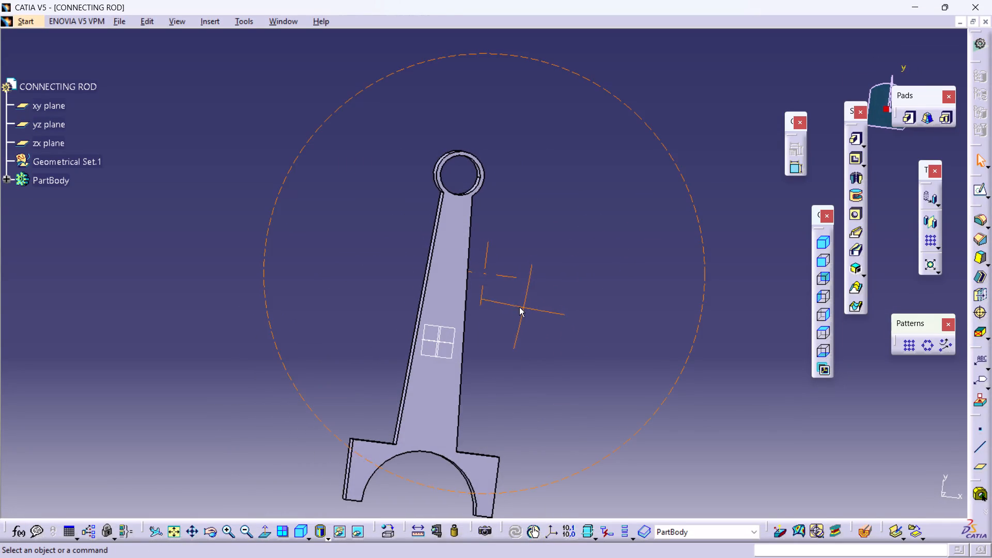
{"action": "double_click", "coordinate": [519, 293]}
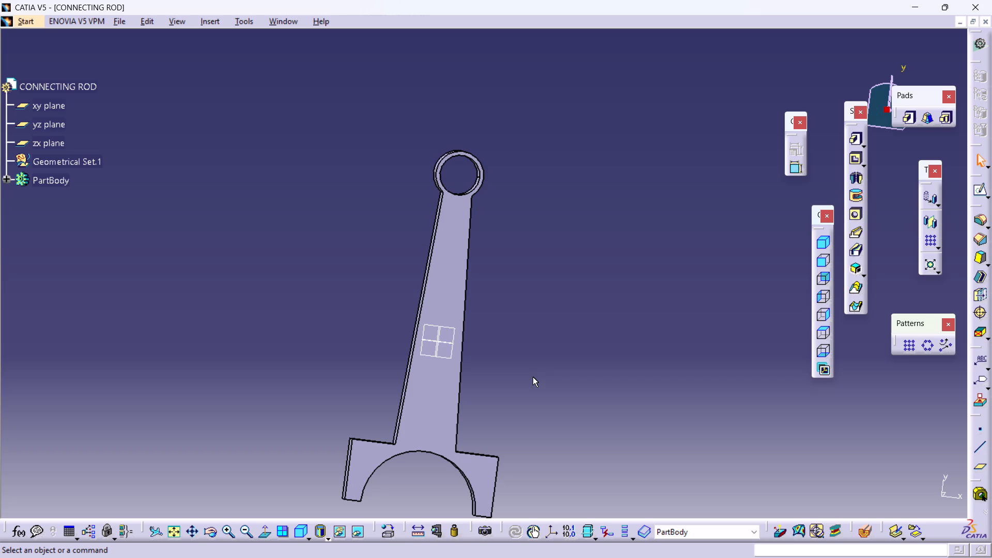
{"action": "middle_click_drag", "start_coordinate": [481, 429], "coordinate": [479, 367]}
{"action": "middle_click_drag", "start_coordinate": [479, 367], "coordinate": [465, 335]}
{"action": "middle_click_drag", "start_coordinate": [516, 373], "coordinate": [514, 265]}
{"action": "middle_click_drag", "start_coordinate": [284, 357], "coordinate": [320, 392]}
{"action": "right_click_drag", "start_coordinate": [284, 357], "coordinate": [320, 392]}
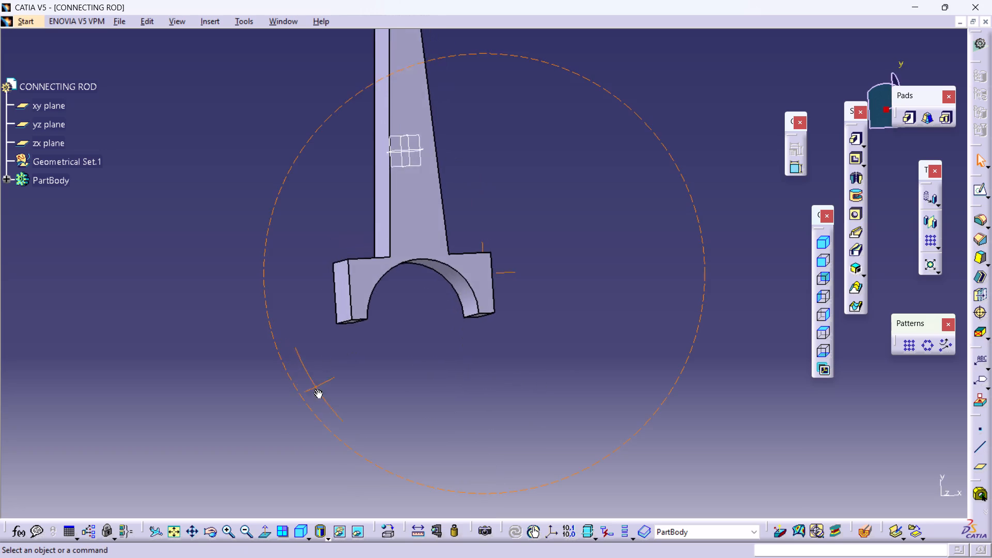
{"action": "right_click_drag", "start_coordinate": [320, 392], "coordinate": [344, 412]}
{"action": "middle_click_drag", "start_coordinate": [320, 392], "coordinate": [344, 412]}
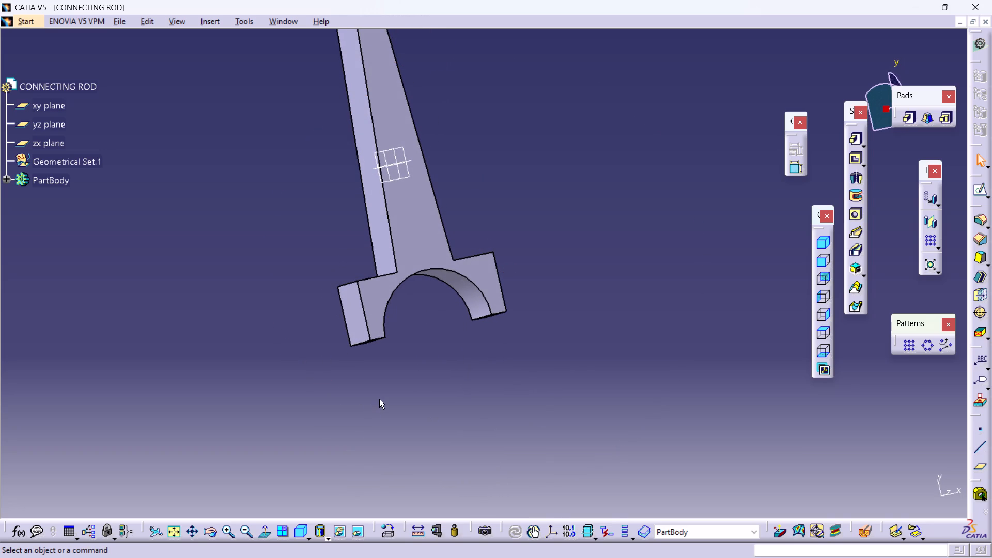
{"action": "middle_click_drag", "start_coordinate": [457, 308], "coordinate": [522, 473]}
{"action": "right_click_drag", "start_coordinate": [457, 308], "coordinate": [522, 473]}
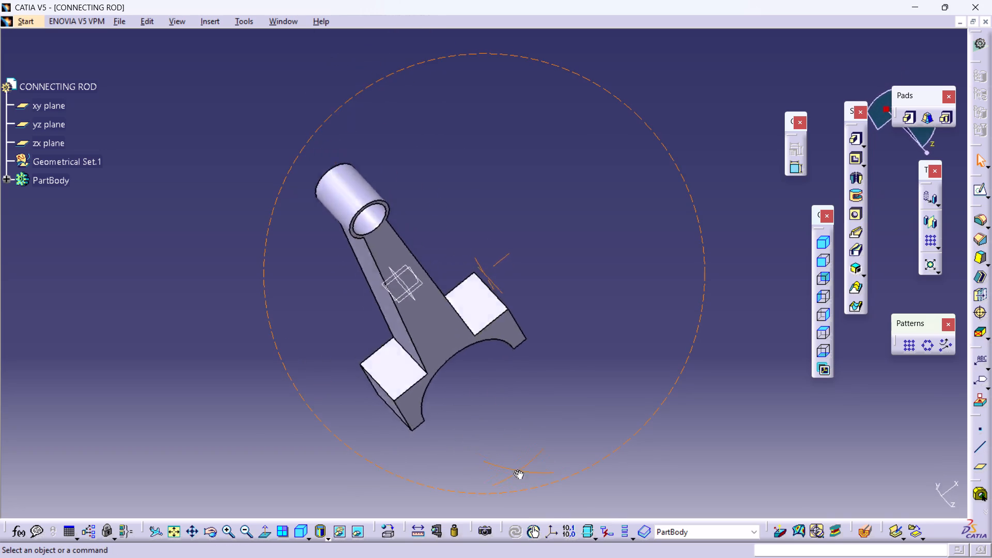
{"action": "right_click_drag", "start_coordinate": [522, 473], "coordinate": [547, 488]}
{"action": "middle_click_drag", "start_coordinate": [522, 473], "coordinate": [547, 486]}
{"action": "middle_click_drag", "start_coordinate": [507, 403], "coordinate": [572, 385]}
{"action": "right_click_drag", "start_coordinate": [506, 403], "coordinate": [572, 385]}
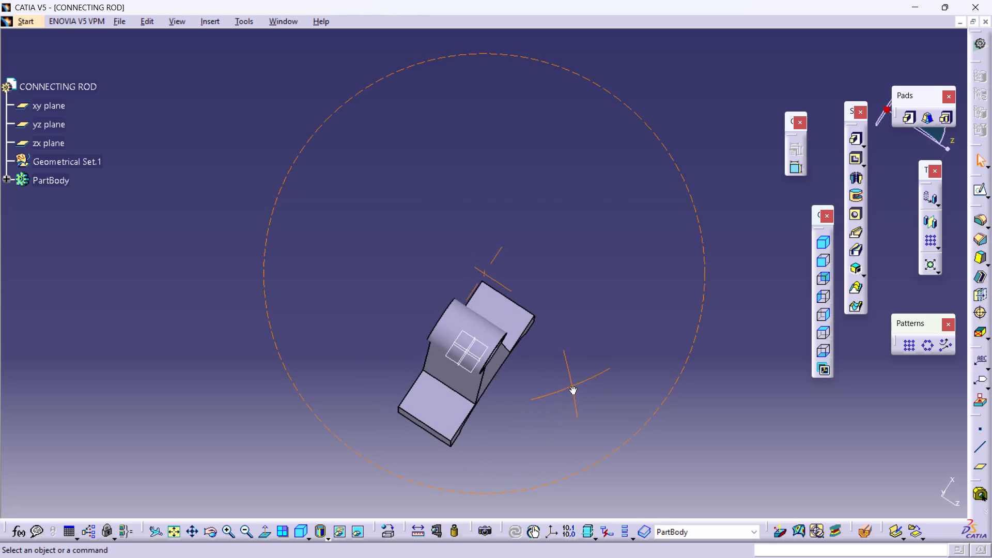
{"action": "right_click_drag", "start_coordinate": [572, 385], "coordinate": [582, 360]}
{"action": "middle_click_drag", "start_coordinate": [572, 385], "coordinate": [582, 358]}
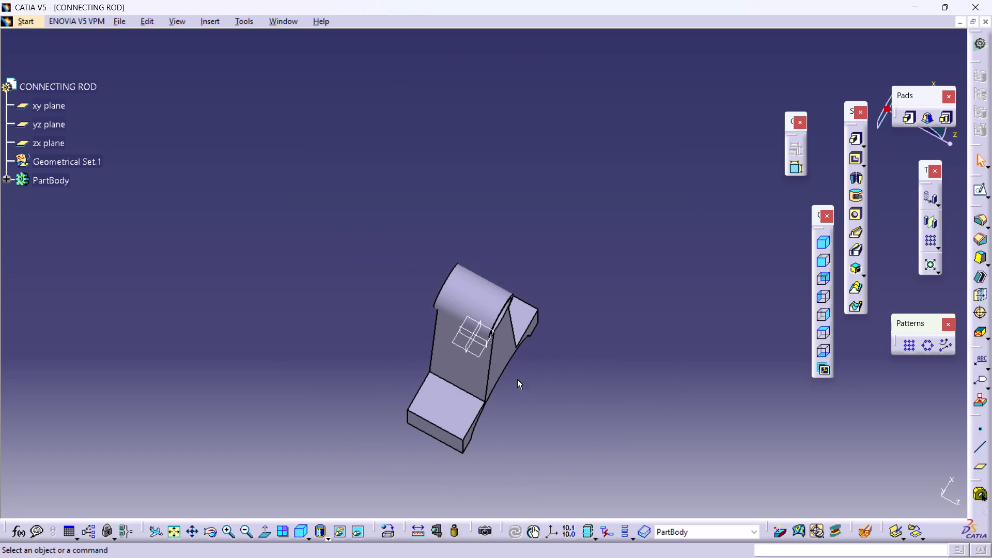
Open a new sketch on the flat profile face of the connecting rod.
{"action": "left_click", "coordinate": [550, 390]}
{"action": "left_click", "coordinate": [500, 359]}
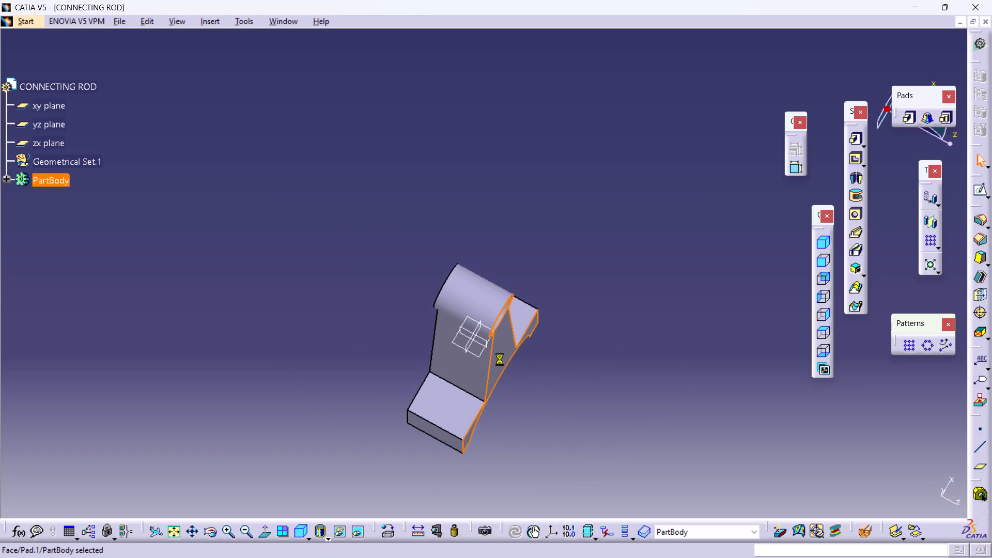
{"action": "left_click", "coordinate": [978, 185]}
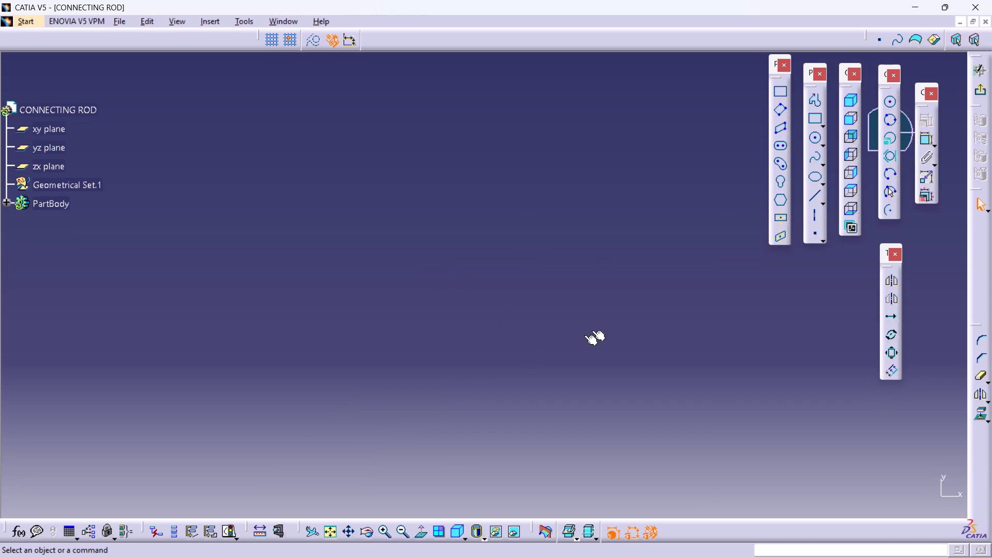
{"action": "left_click", "coordinate": [324, 525]}
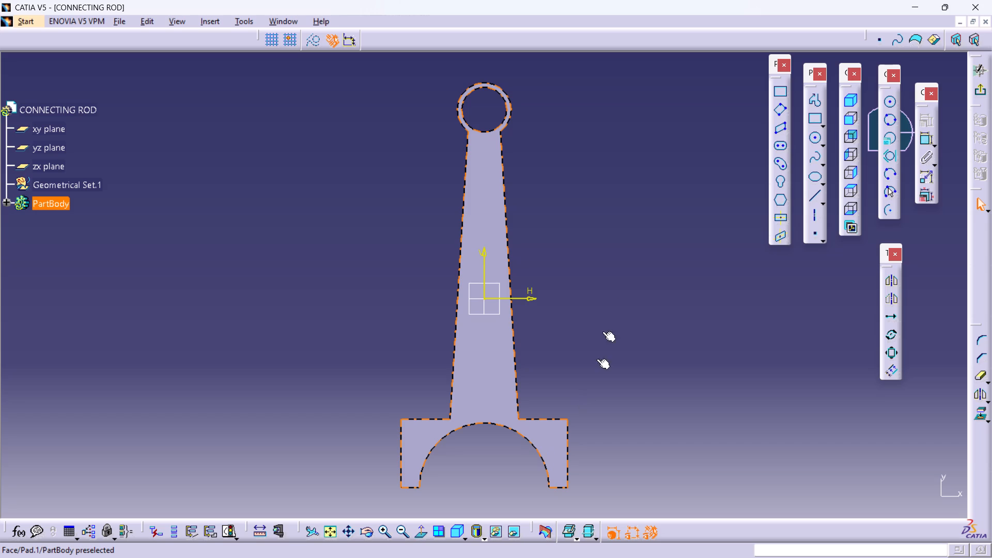
{"action": "left_click", "coordinate": [584, 254]}
{"action": "left_click_drag", "start_coordinate": [582, 254], "coordinate": [575, 254]}
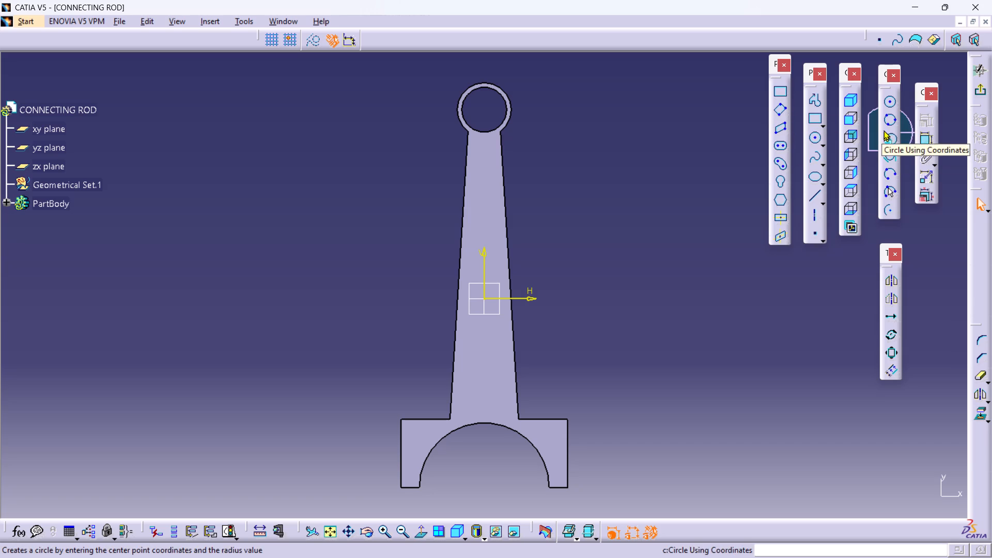
Sketch a three-point arc of about 40 mm radius from the left leg's bottom edge over the bore's top to the right leg's bottom edge.
{"action": "left_click", "coordinate": [895, 176]}
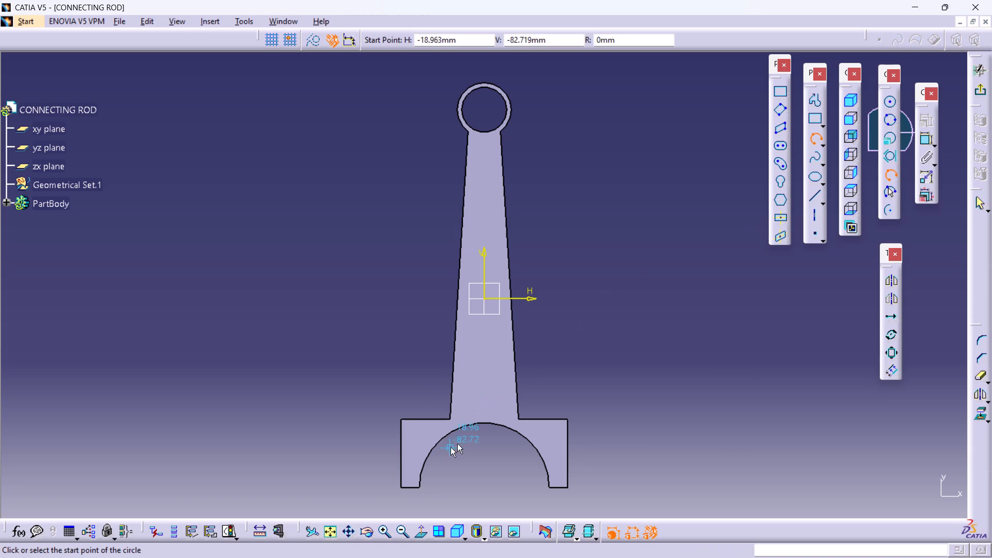
{"action": "left_click", "coordinate": [409, 487]}
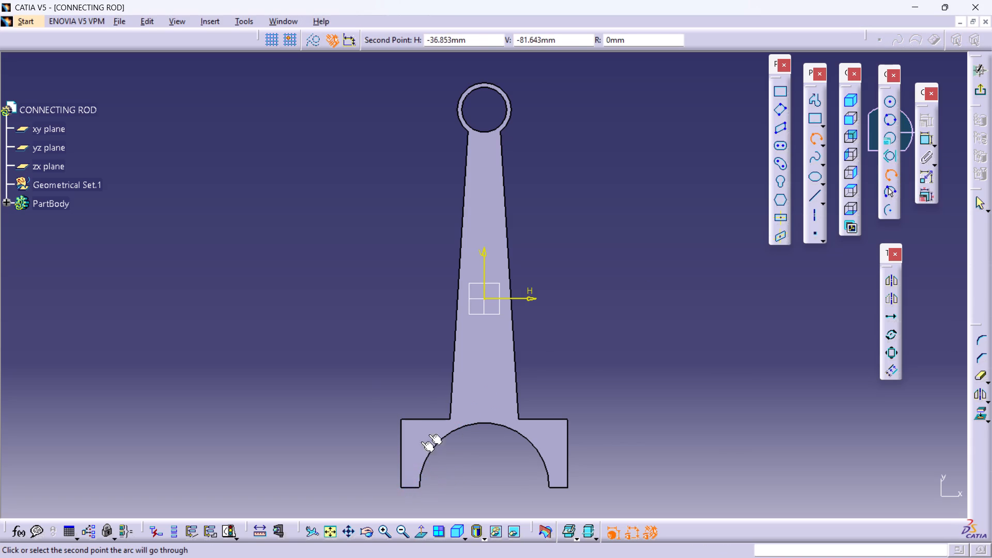
{"action": "left_click", "coordinate": [485, 422]}
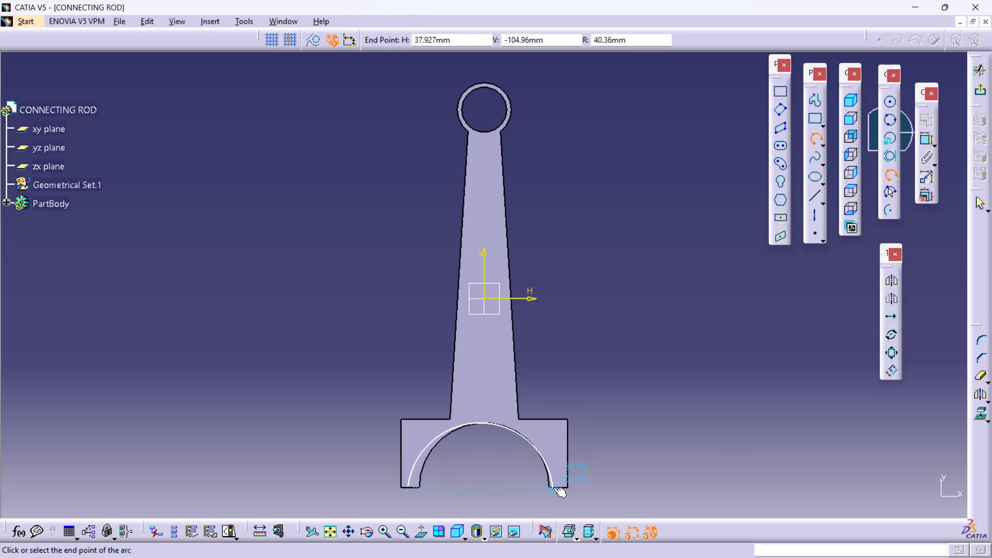
{"action": "left_click", "coordinate": [553, 488]}
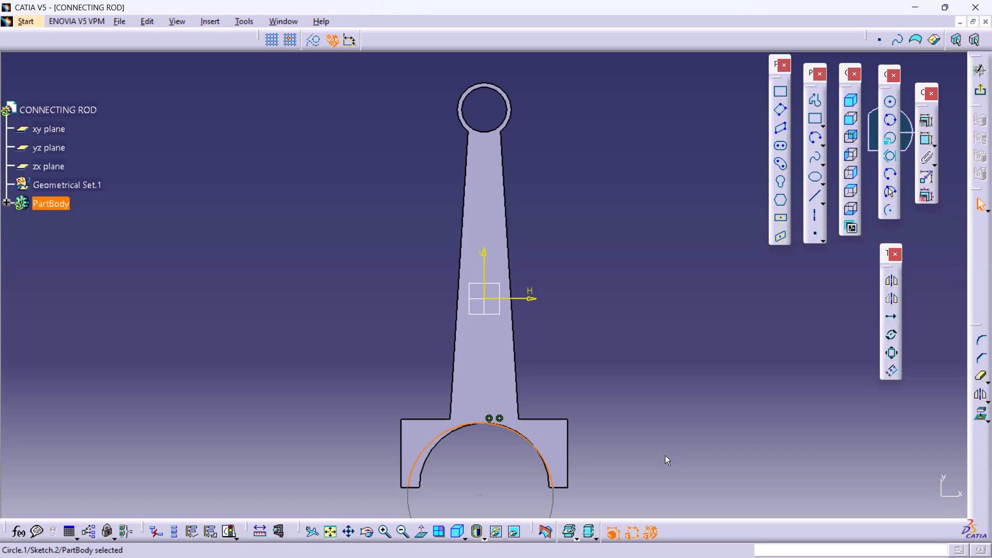
{"action": "left_click", "coordinate": [665, 455]}
{"action": "left_click", "coordinate": [665, 450]}
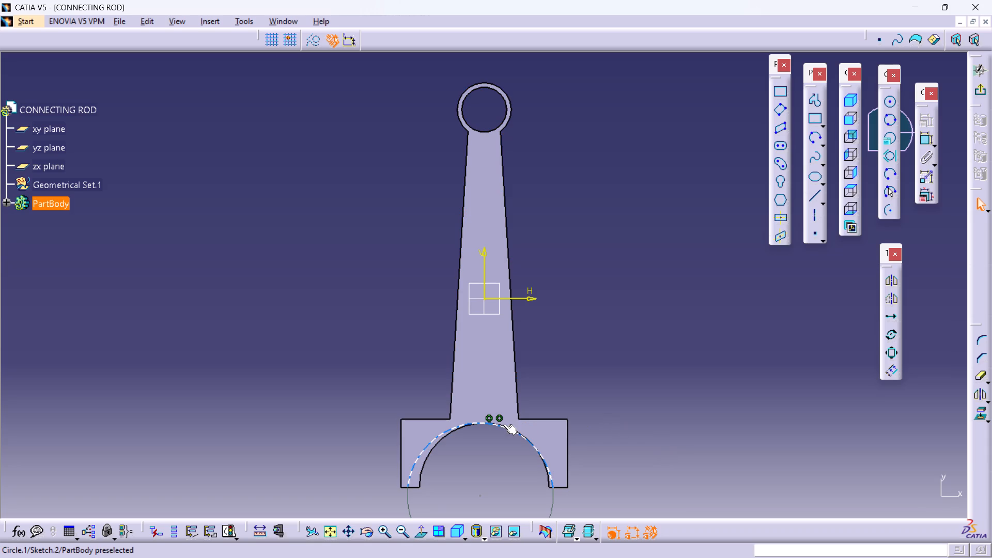
Move the arc away from the big-end bore edge and constrain the two as concentric.
{"action": "left_click_drag", "start_coordinate": [504, 425], "coordinate": [502, 389]}
{"action": "left_click", "coordinate": [496, 426], "text": "ctrl"}
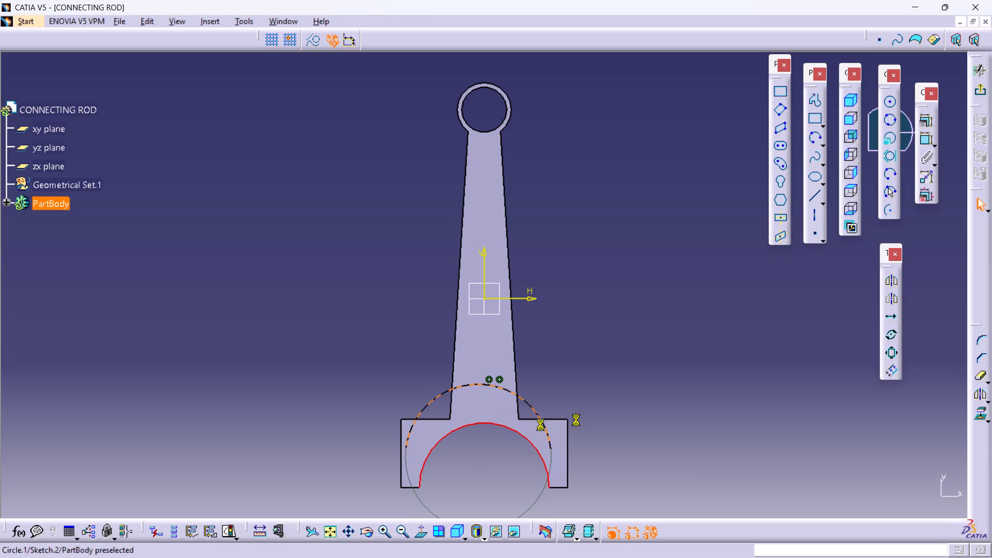
{"action": "left_click", "coordinate": [931, 125]}
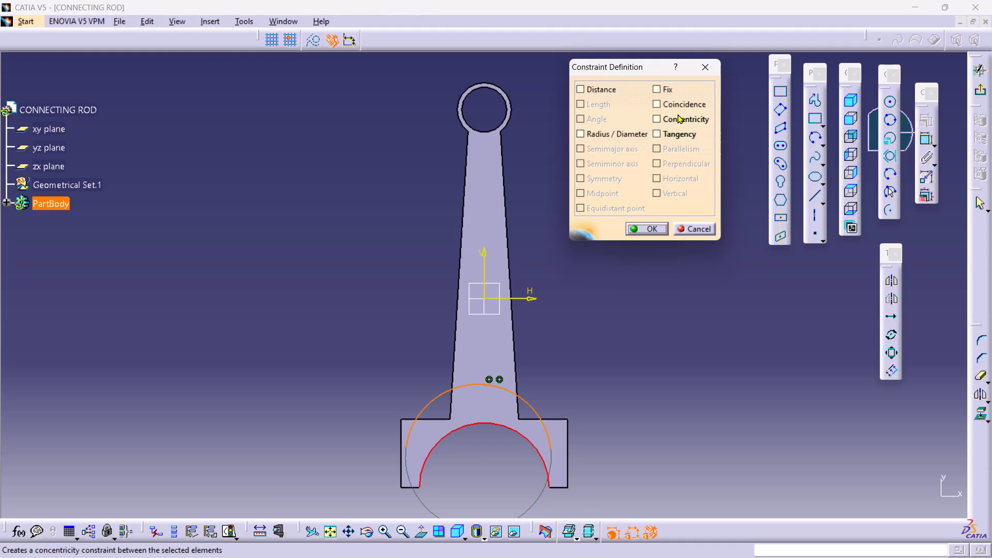
{"action": "left_click", "coordinate": [677, 114]}
{"action": "left_click", "coordinate": [655, 225]}
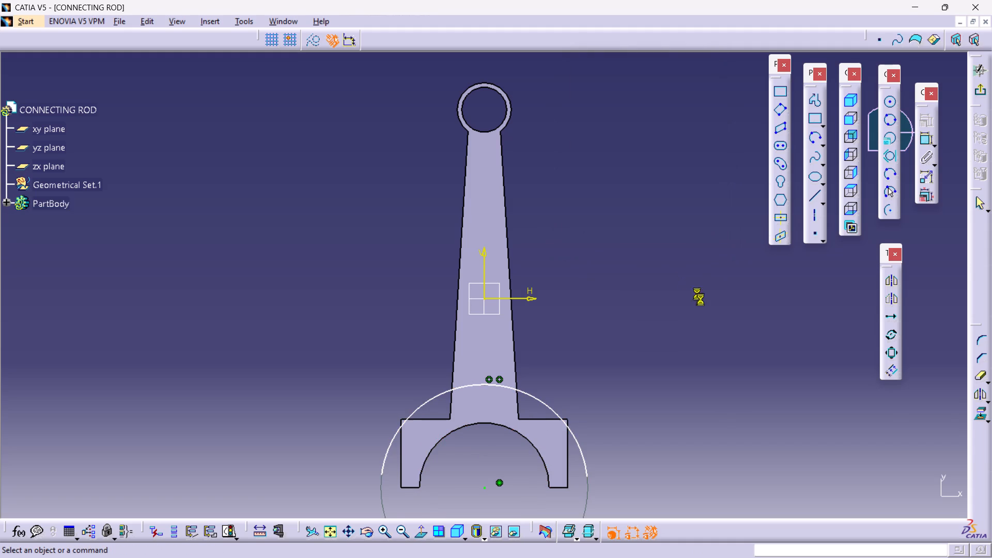
{"action": "left_click", "coordinate": [701, 300]}
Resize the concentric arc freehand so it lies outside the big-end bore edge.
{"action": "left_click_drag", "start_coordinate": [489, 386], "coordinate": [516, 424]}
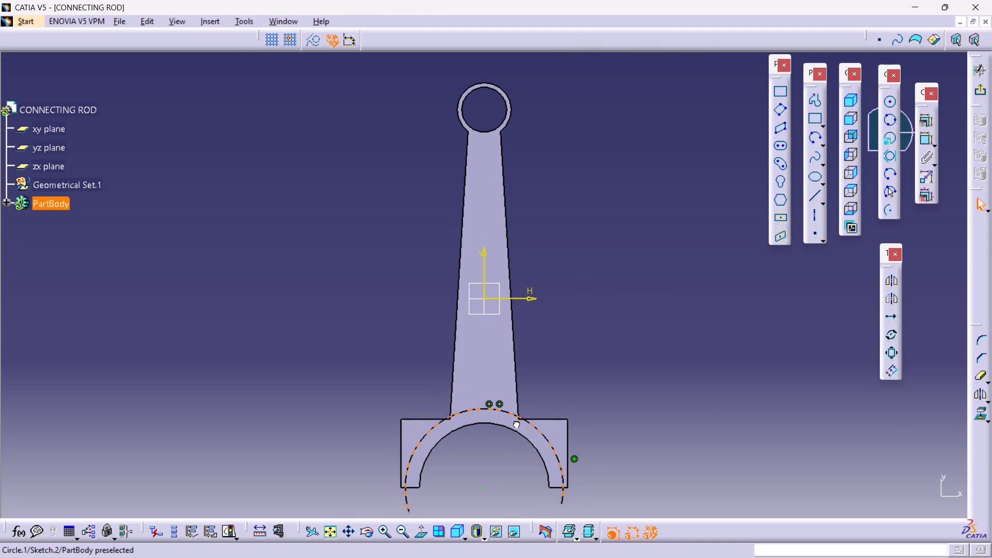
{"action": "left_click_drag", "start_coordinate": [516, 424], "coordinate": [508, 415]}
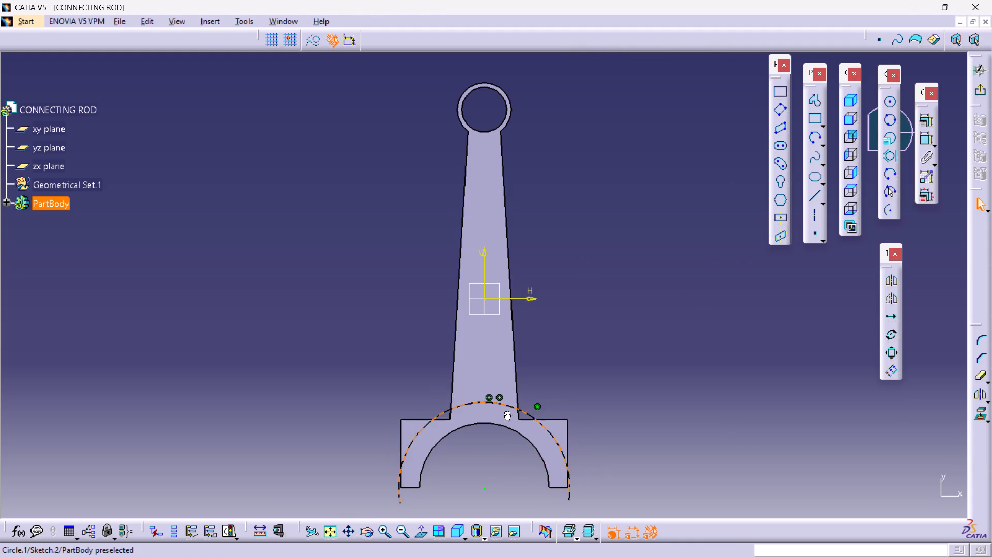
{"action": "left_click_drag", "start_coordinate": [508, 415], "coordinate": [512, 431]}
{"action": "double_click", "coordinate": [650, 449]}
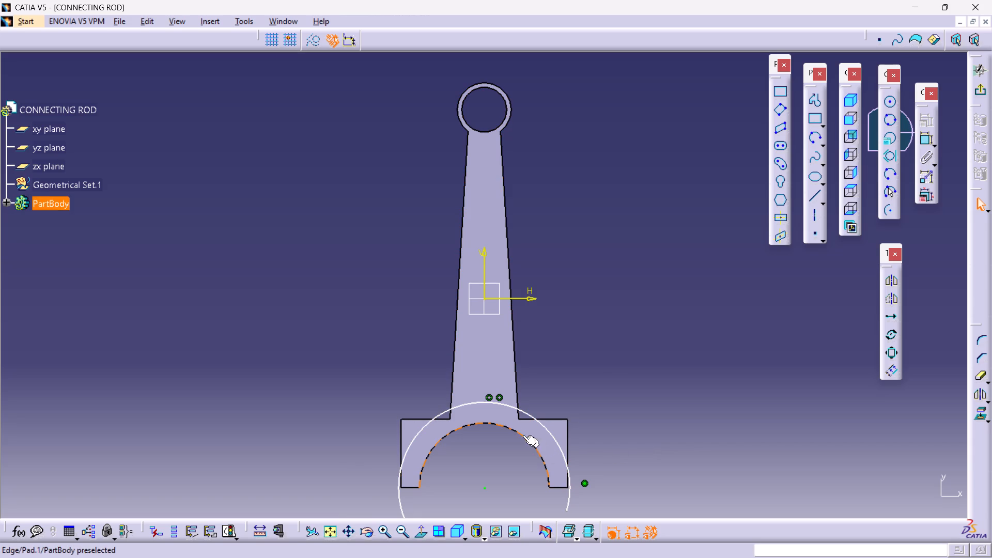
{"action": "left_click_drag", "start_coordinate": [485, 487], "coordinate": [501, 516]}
Resize the arc to just outside the bore and constrain its right endpoint coincident with the right leg's bottom edge.
{"action": "left_click_drag", "start_coordinate": [568, 510], "coordinate": [524, 514]}
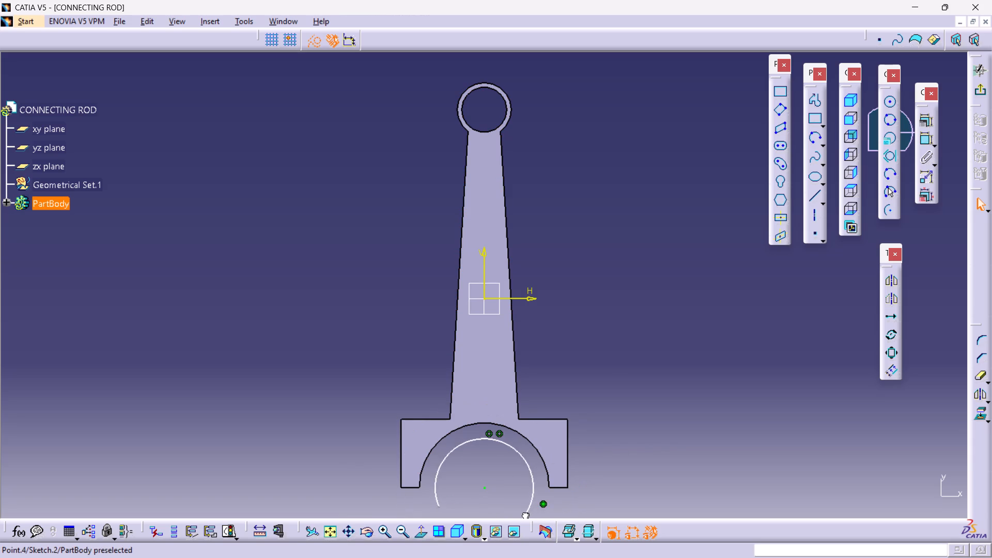
{"action": "left_click_drag", "start_coordinate": [524, 514], "coordinate": [551, 505]}
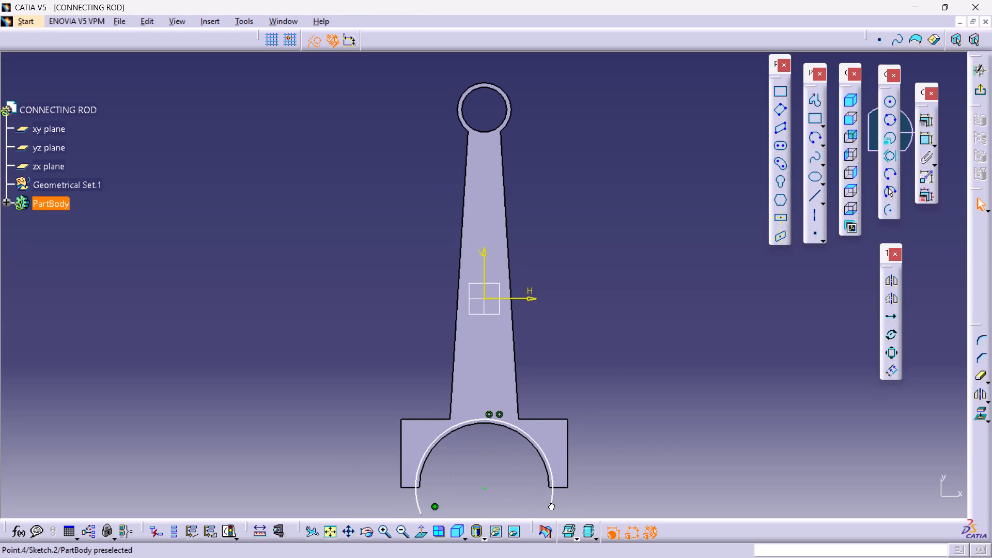
{"action": "left_click_drag", "start_coordinate": [551, 505], "coordinate": [555, 493]}
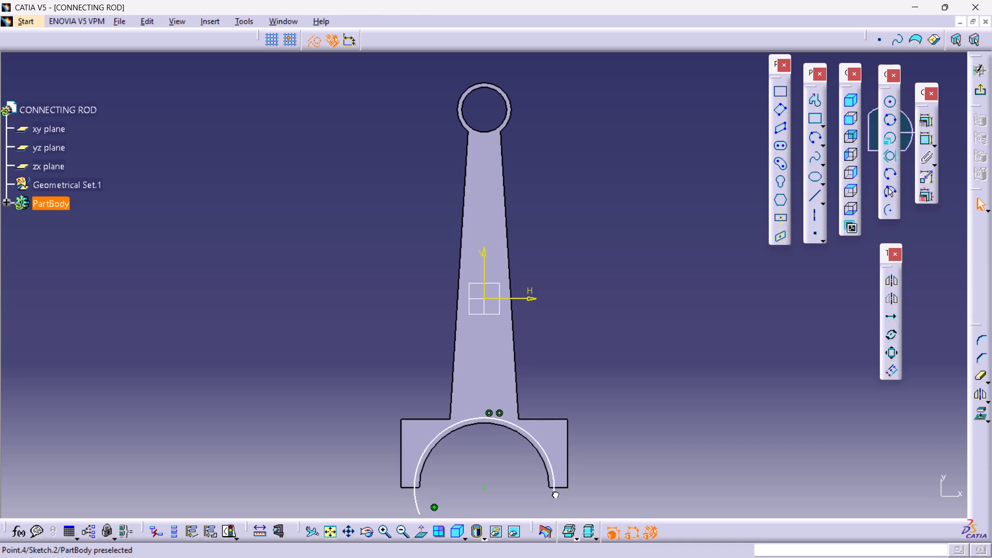
{"action": "left_click_drag", "start_coordinate": [555, 493], "coordinate": [557, 491]}
{"action": "left_click", "coordinate": [564, 488], "text": "ctrl"}
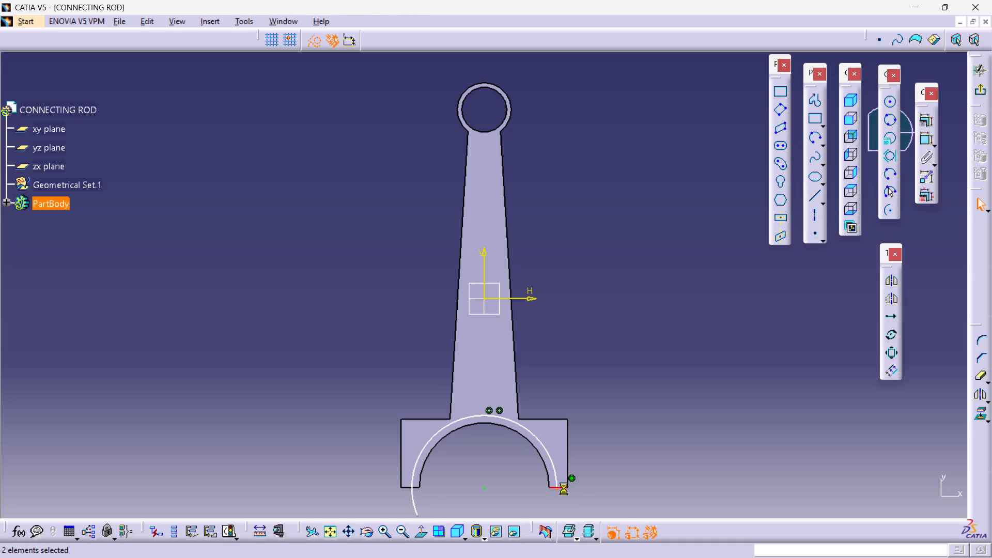
{"action": "left_click", "coordinate": [937, 121]}
{"action": "left_click", "coordinate": [930, 125]}
{"action": "left_click", "coordinate": [672, 101]}
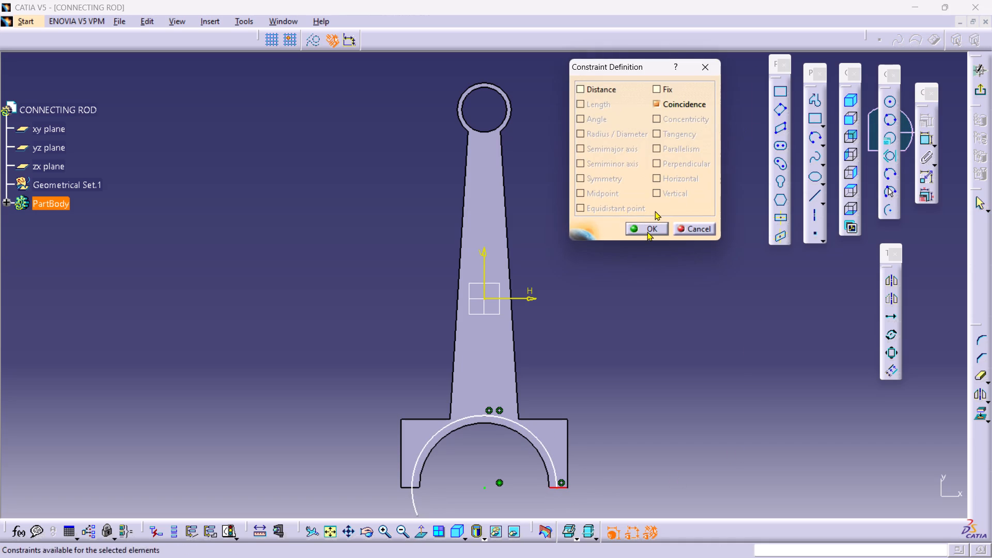
{"action": "left_click", "coordinate": [636, 224]}
{"action": "left_click", "coordinate": [674, 353]}
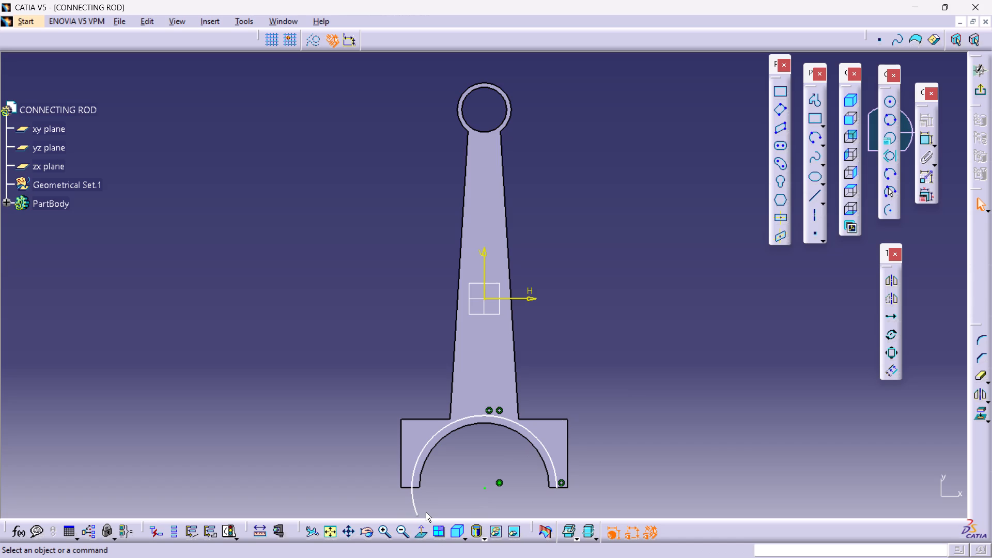
Pull the arc's lower-left end up above the left leg's bottom edge and shrink the arc to just outside the bore.
{"action": "left_click_drag", "start_coordinate": [418, 514], "coordinate": [405, 467]}
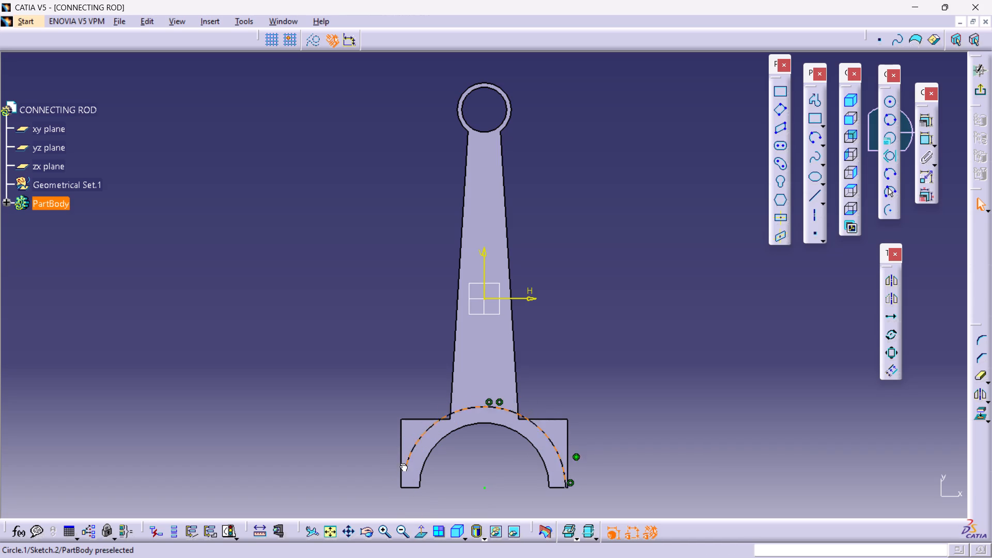
{"action": "left_click_drag", "start_coordinate": [405, 467], "coordinate": [415, 471]}
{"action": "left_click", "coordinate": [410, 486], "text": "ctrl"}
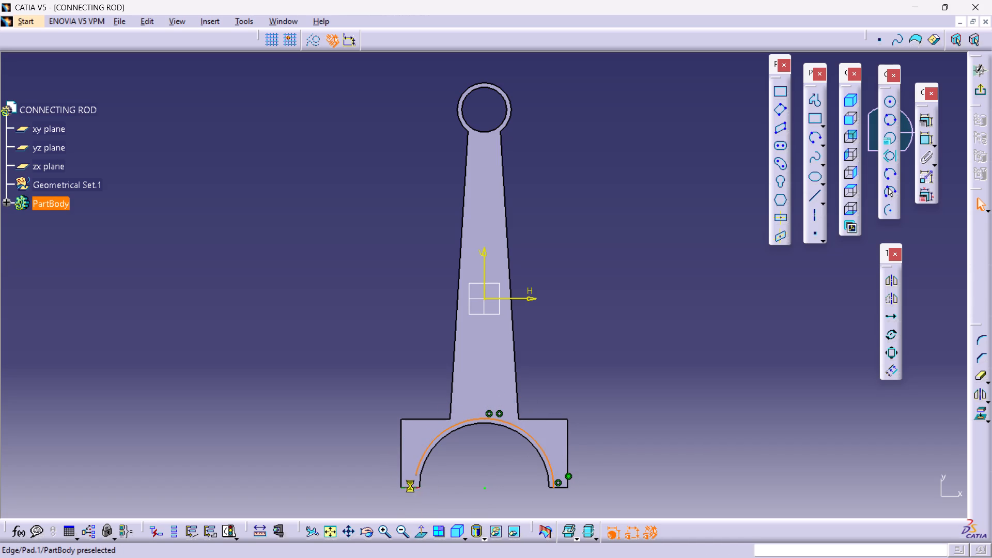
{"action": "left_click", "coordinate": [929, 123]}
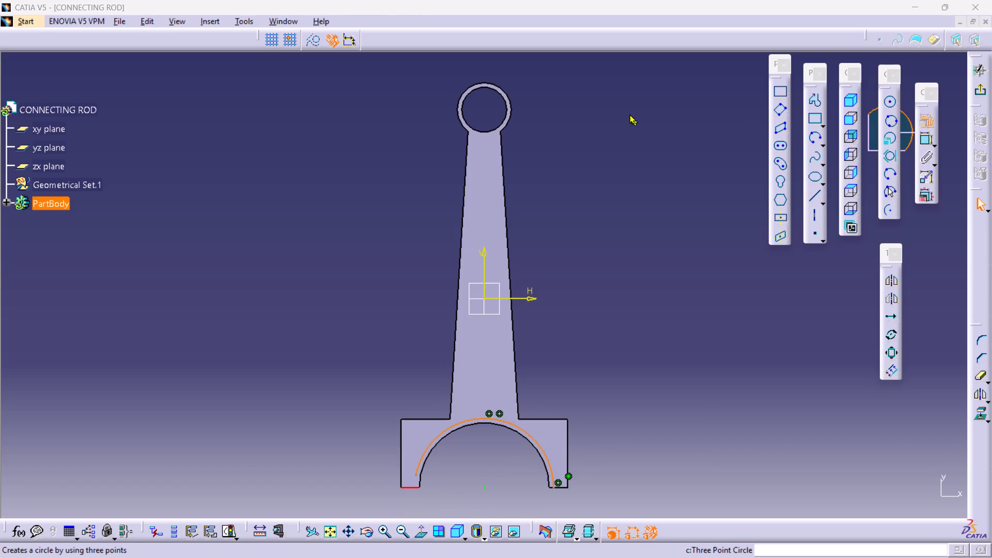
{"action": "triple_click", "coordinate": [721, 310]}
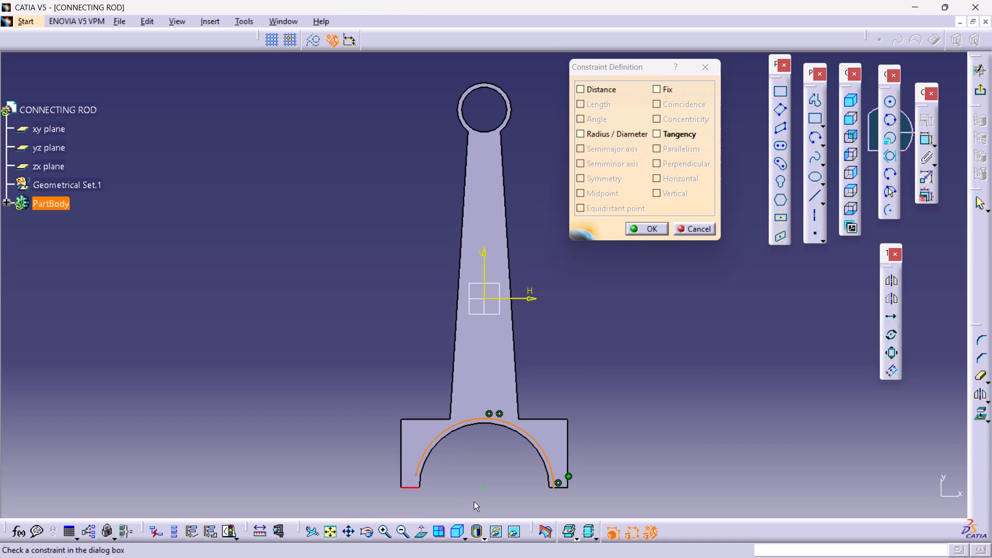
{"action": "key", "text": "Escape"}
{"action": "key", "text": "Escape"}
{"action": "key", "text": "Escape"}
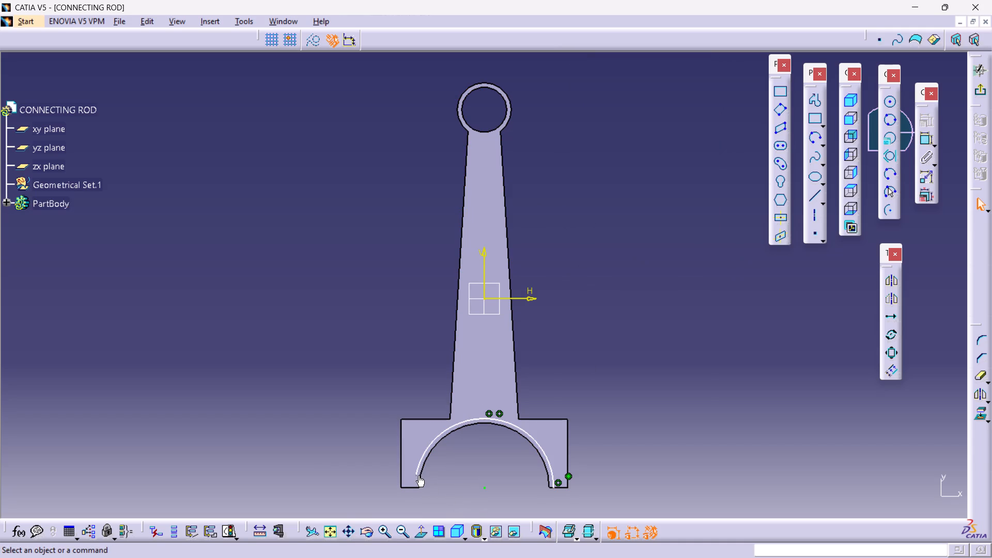
Constrain the arc's left endpoint coincident with the left leg's bottom edge.
{"action": "left_click", "coordinate": [415, 474]}
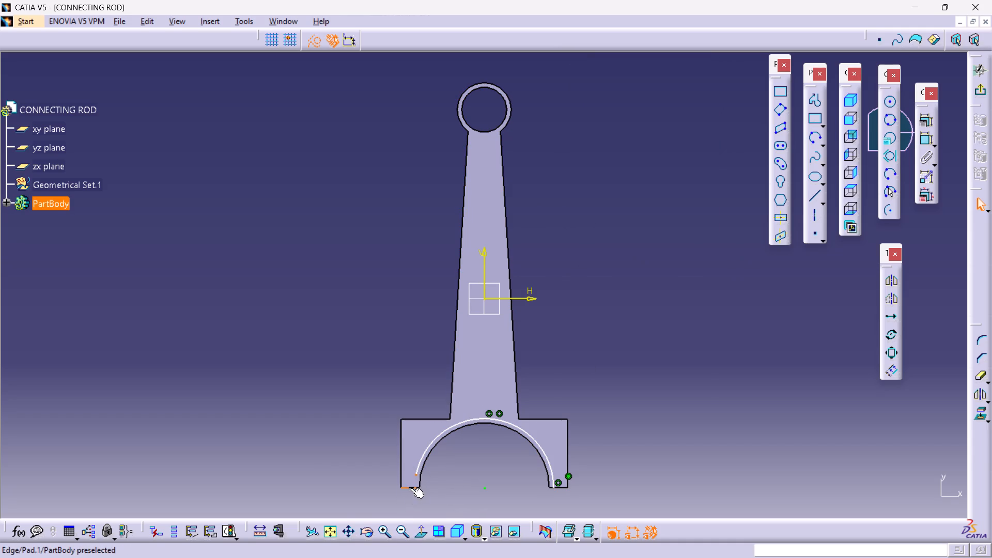
{"action": "left_click", "coordinate": [411, 488], "text": "ctrl"}
{"action": "left_click", "coordinate": [927, 119]}
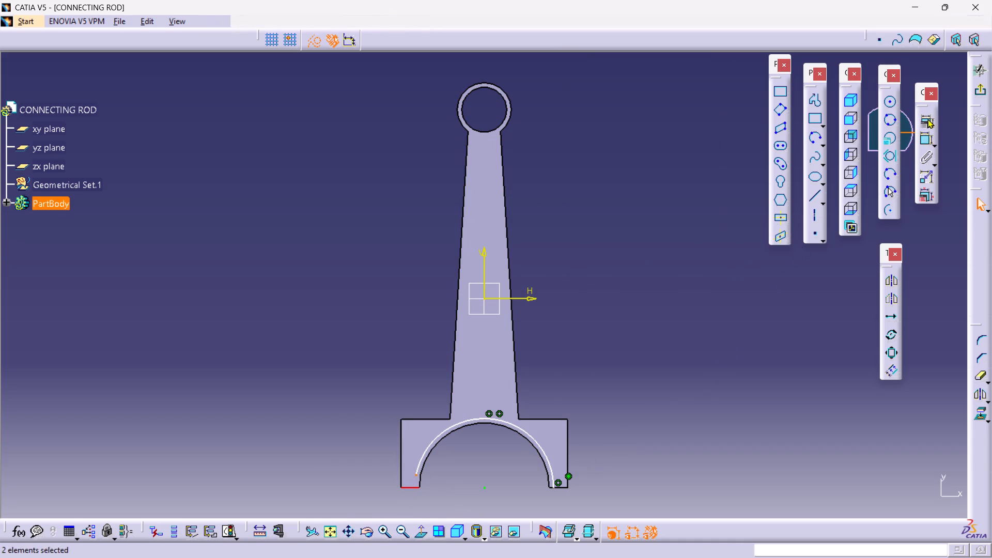
{"action": "left_click", "coordinate": [664, 112]}
{"action": "left_click", "coordinate": [663, 109]}
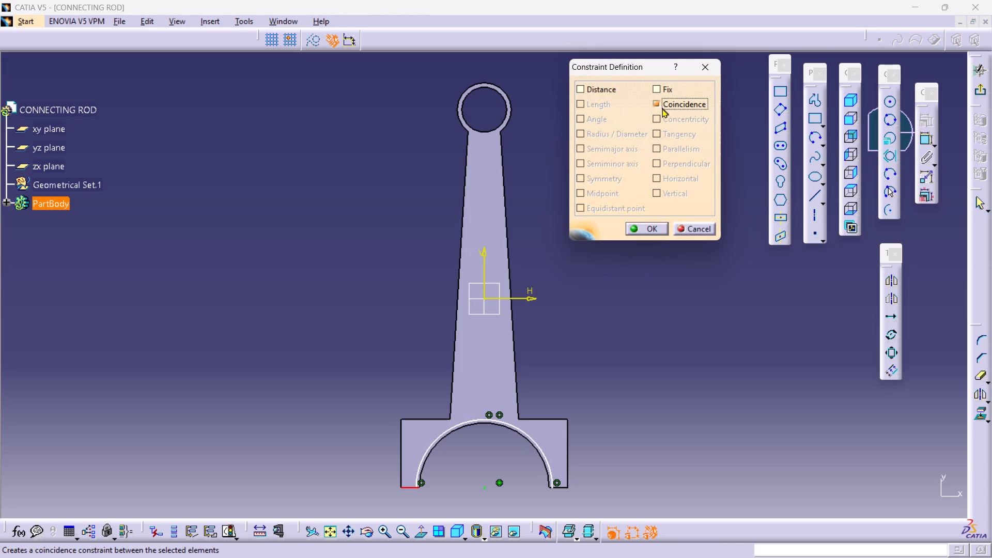
{"action": "left_click", "coordinate": [644, 223]}
{"action": "left_click", "coordinate": [650, 336]}
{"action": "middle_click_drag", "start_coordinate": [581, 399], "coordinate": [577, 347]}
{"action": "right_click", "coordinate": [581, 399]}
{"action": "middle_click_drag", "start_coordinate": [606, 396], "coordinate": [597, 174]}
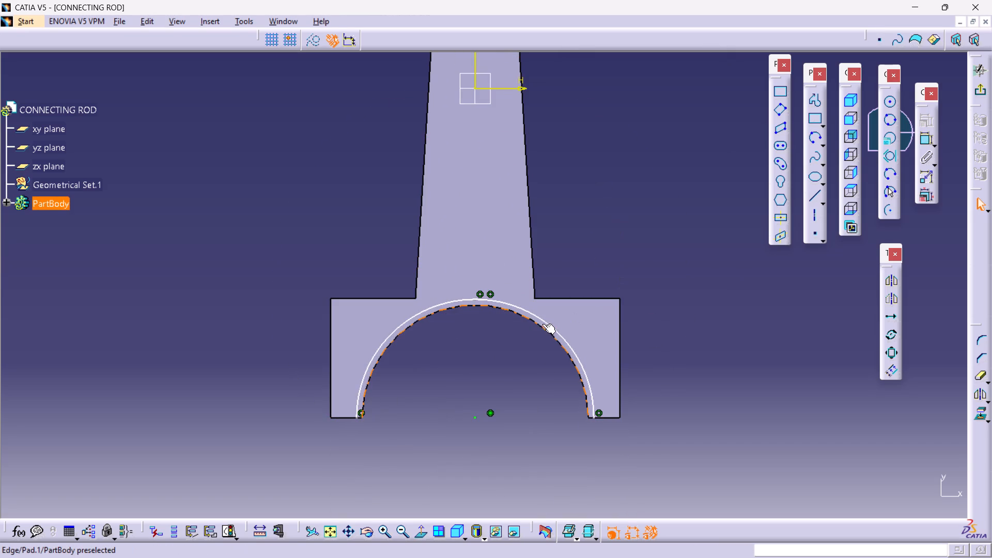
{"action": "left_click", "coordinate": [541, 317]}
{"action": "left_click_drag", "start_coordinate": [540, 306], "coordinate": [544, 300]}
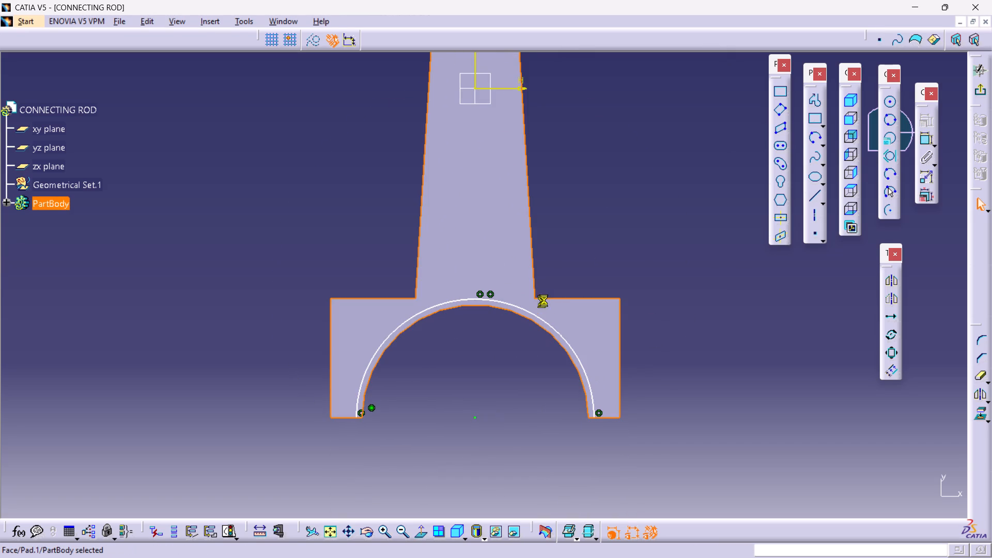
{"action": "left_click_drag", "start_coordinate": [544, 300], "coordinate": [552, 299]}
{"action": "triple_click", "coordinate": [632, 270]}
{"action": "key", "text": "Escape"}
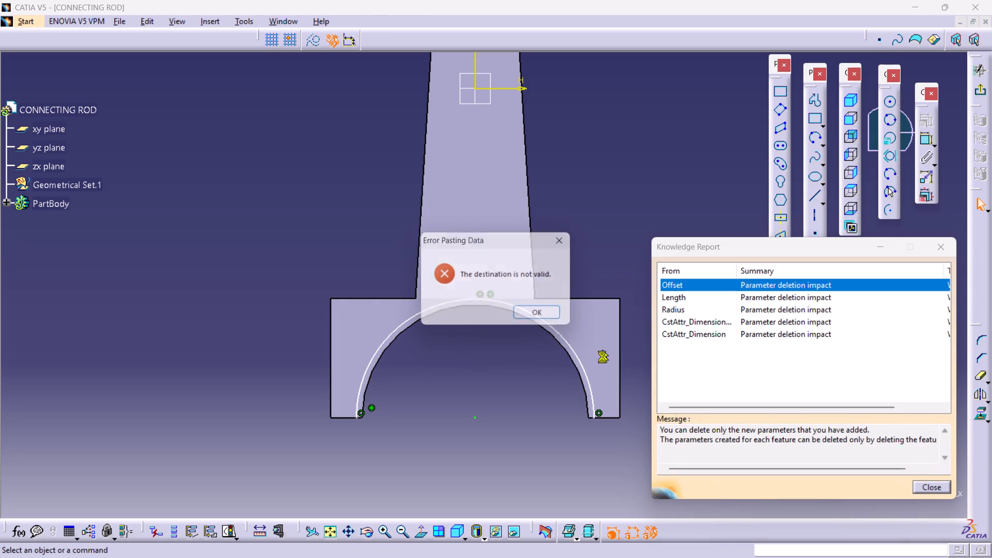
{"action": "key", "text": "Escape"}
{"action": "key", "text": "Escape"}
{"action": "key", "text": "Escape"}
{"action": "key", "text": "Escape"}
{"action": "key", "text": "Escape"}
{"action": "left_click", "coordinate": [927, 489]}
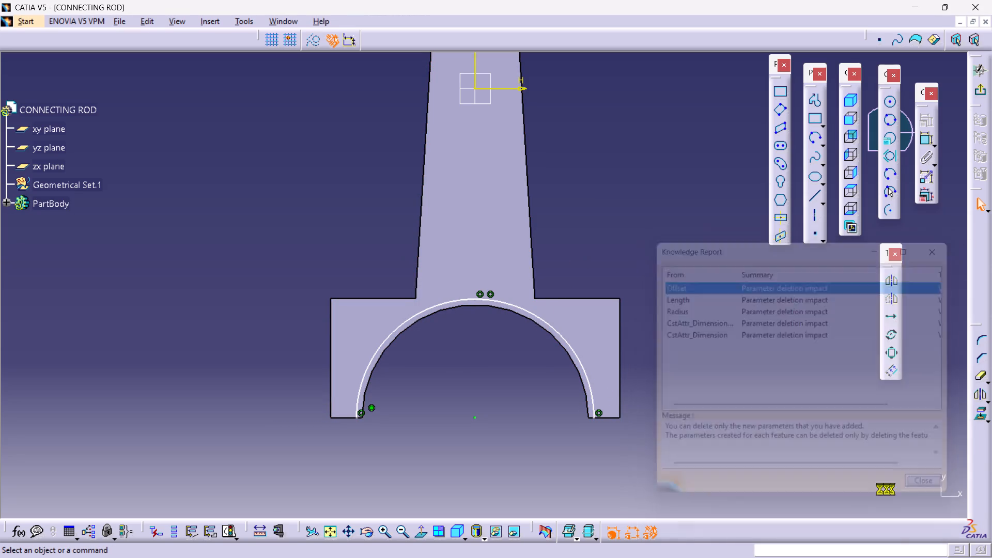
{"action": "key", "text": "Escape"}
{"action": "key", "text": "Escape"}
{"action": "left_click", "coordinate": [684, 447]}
Enlarge the concentric arc freehand so its endpoints lie near the outer corners of both legs' bottom edges.
{"action": "left_click_drag", "start_coordinate": [593, 405], "coordinate": [571, 399]}
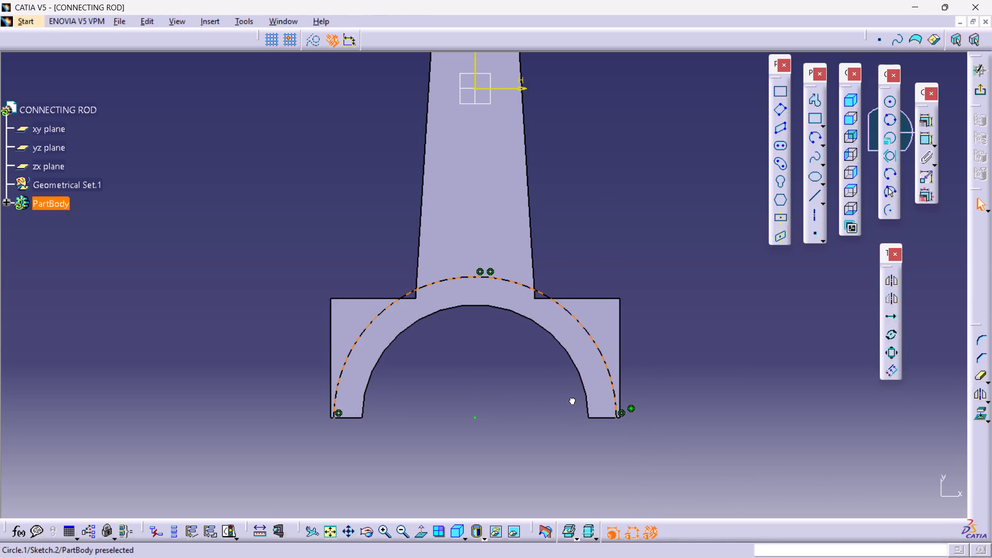
{"action": "left_click_drag", "start_coordinate": [571, 399], "coordinate": [575, 399]}
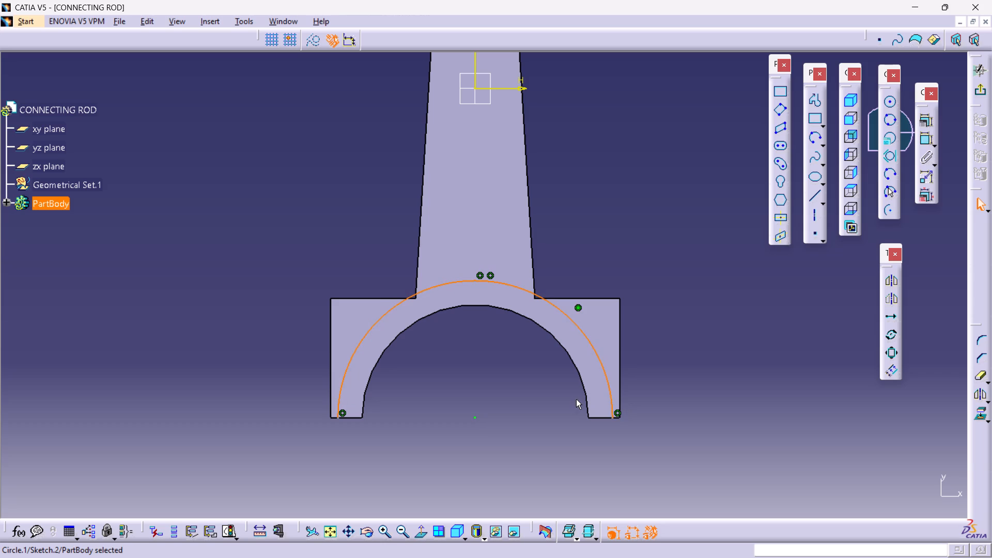
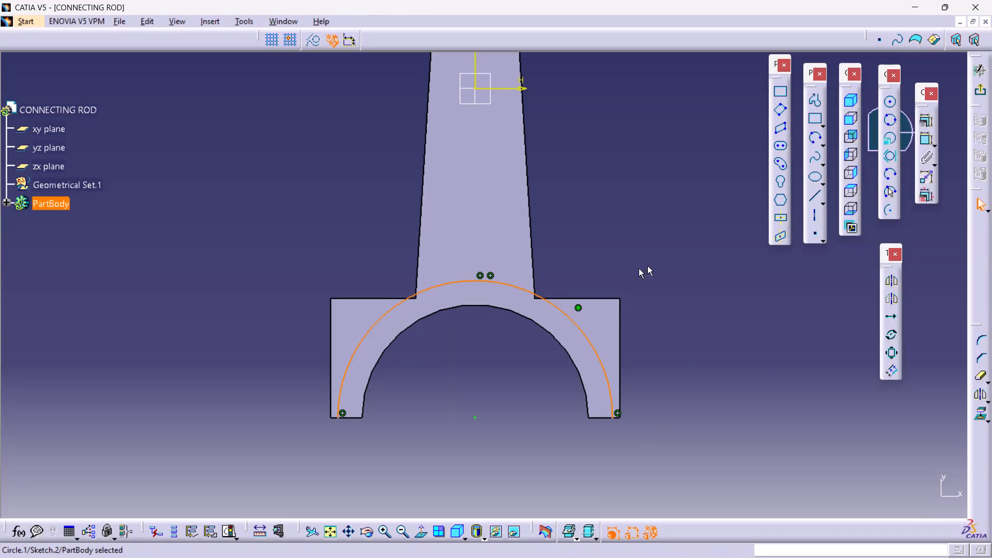
Deselect the enlarged concentric arc around the big-end bore.
{"action": "left_click", "coordinate": [667, 252]}
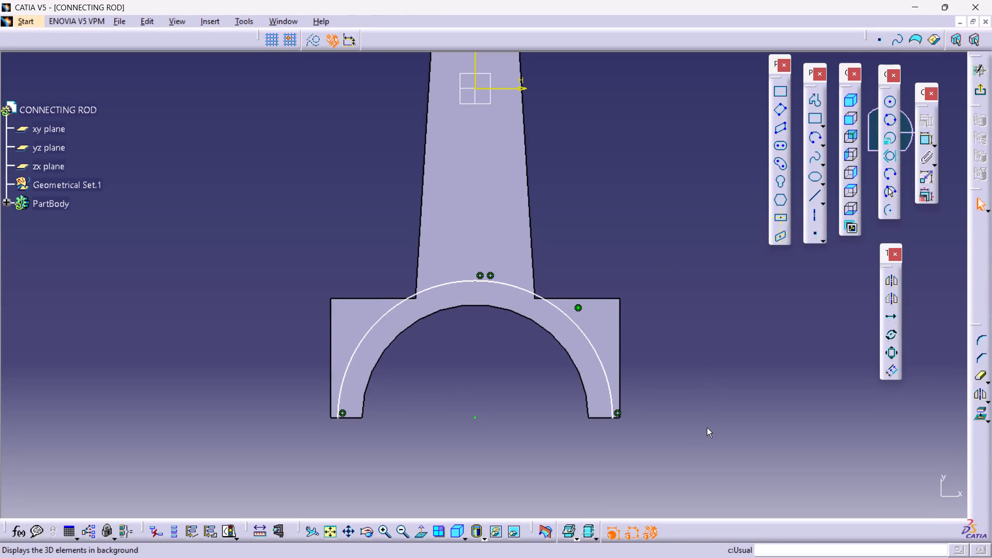
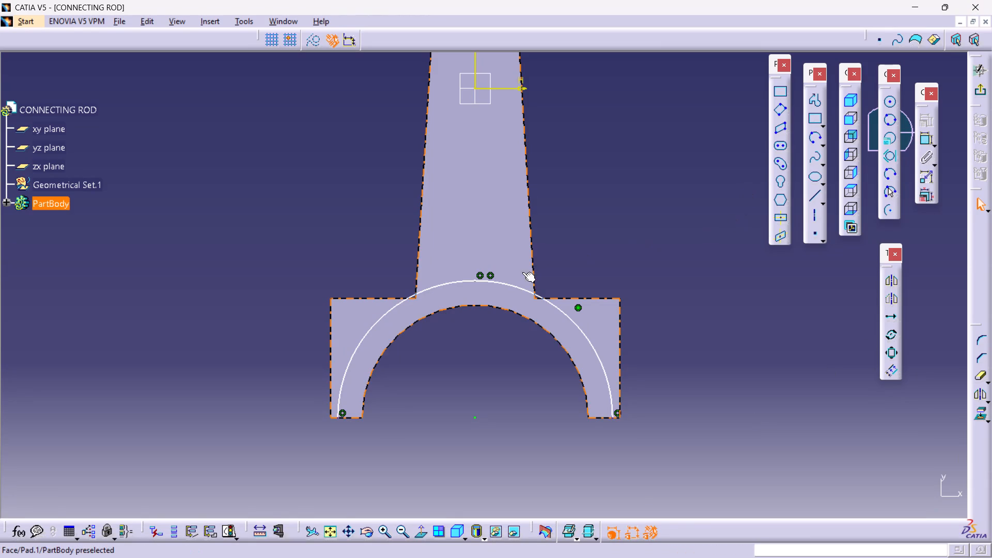
Shrink the concentric arc to about 38.8 mm radius, just outside the big-end bore, and add a radius dimension to it.
{"action": "left_click_drag", "start_coordinate": [491, 280], "coordinate": [500, 324]}
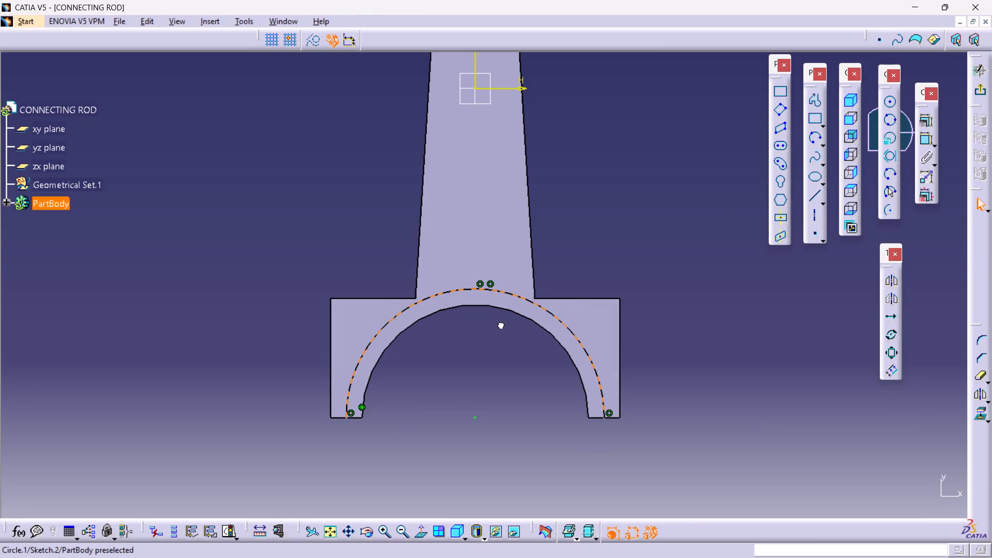
{"action": "left_click_drag", "start_coordinate": [500, 324], "coordinate": [508, 322]}
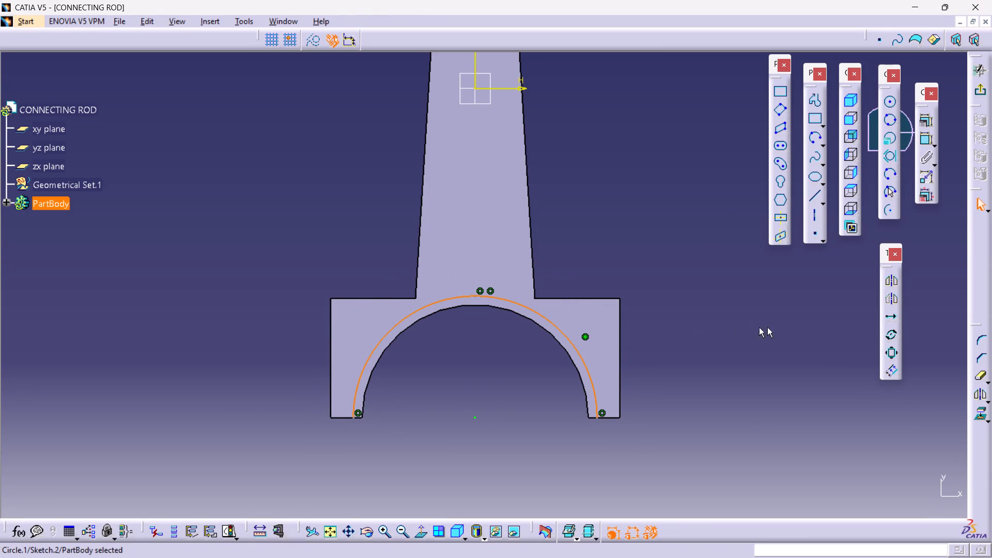
{"action": "left_click", "coordinate": [927, 143]}
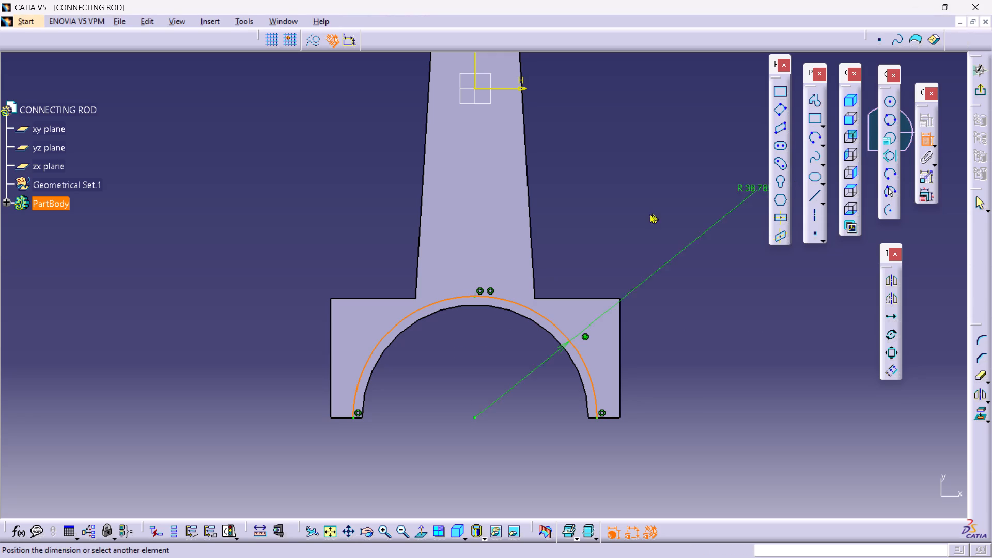
{"action": "left_click", "coordinate": [599, 259]}
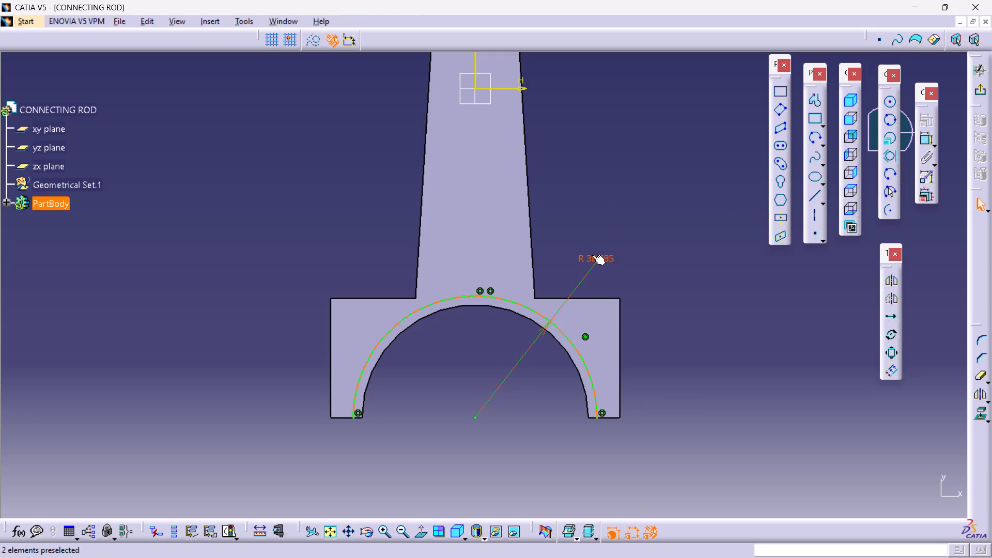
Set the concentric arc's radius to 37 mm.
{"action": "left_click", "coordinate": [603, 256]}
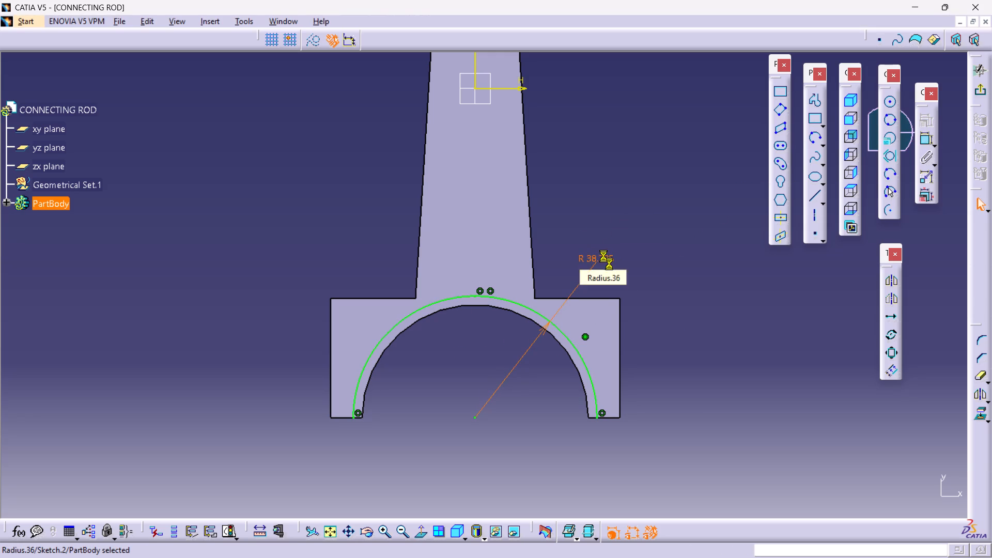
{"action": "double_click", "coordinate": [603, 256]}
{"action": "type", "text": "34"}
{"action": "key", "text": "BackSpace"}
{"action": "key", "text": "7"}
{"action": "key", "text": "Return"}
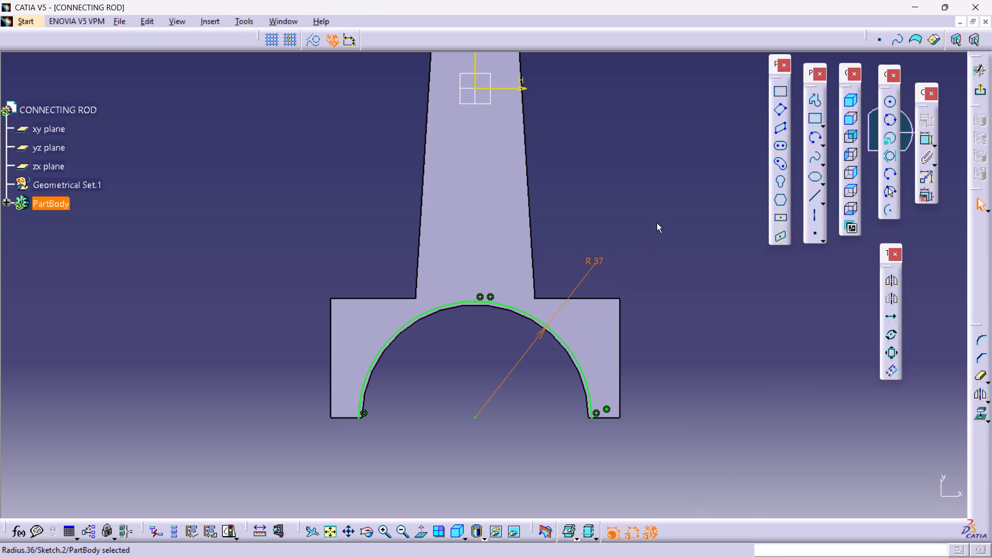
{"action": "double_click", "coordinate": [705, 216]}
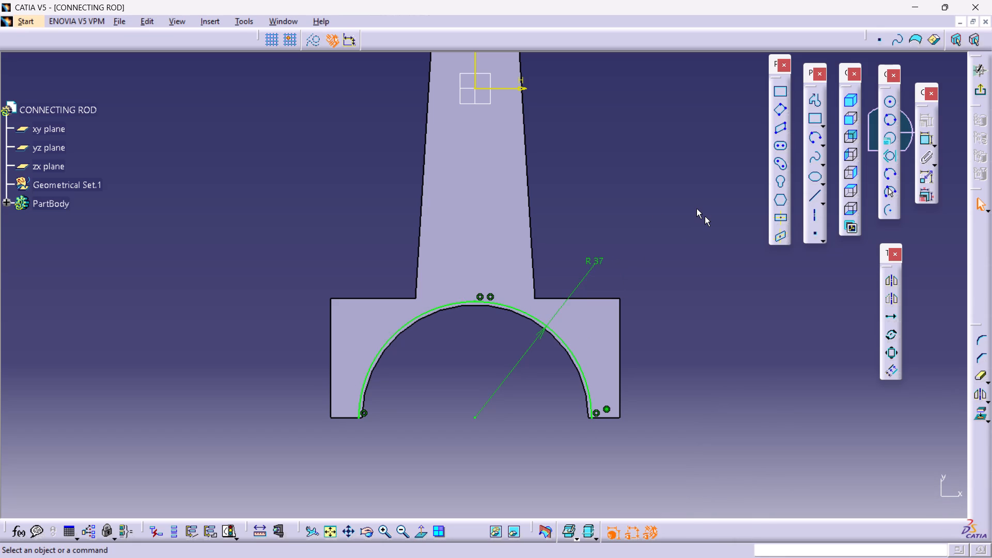
Set the radius of the arc around the big-end bore to 38 mm.
{"action": "middle_click_drag", "start_coordinate": [690, 226], "coordinate": [675, 313]}
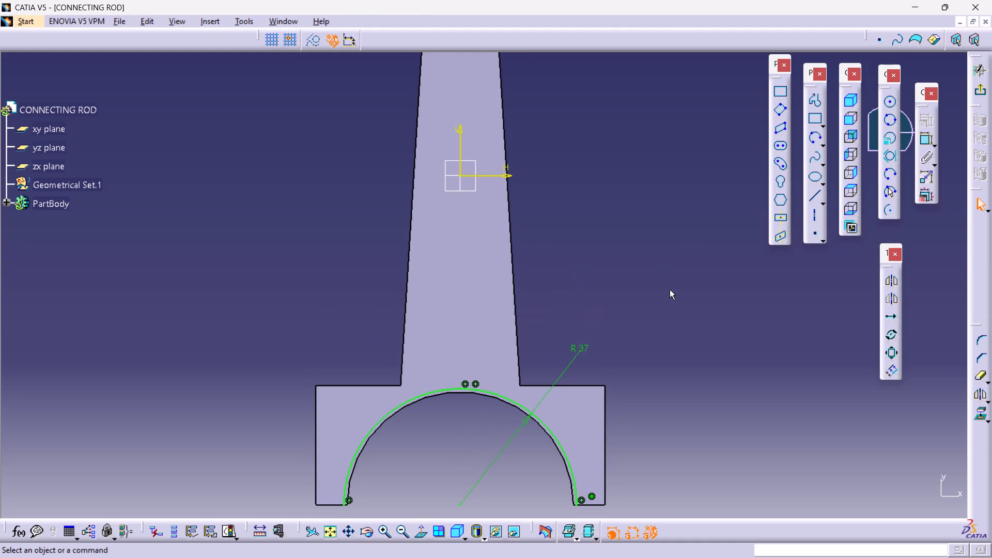
{"action": "double_click", "coordinate": [646, 270]}
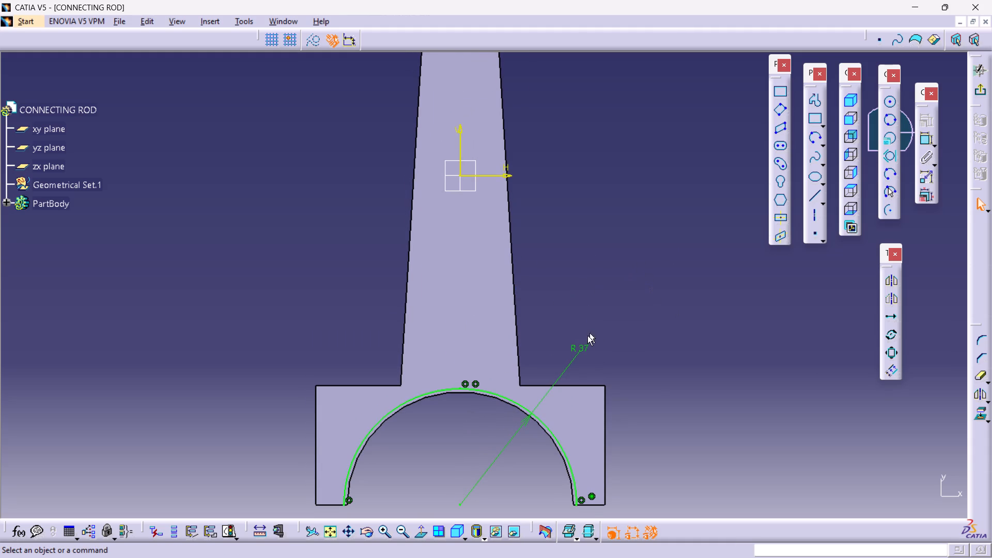
{"action": "double_click", "coordinate": [584, 347]}
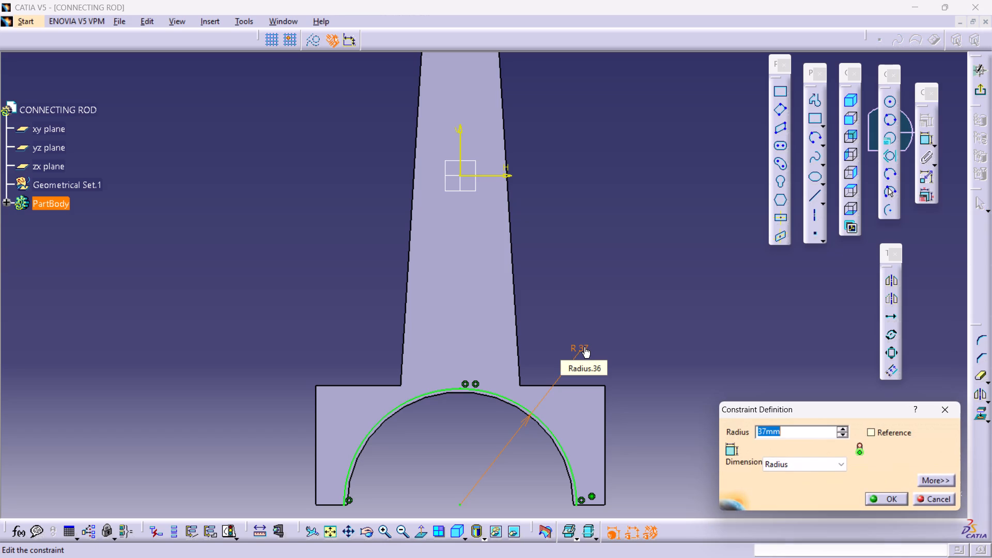
{"action": "type", "text": "38"}
{"action": "key", "text": "Return"}
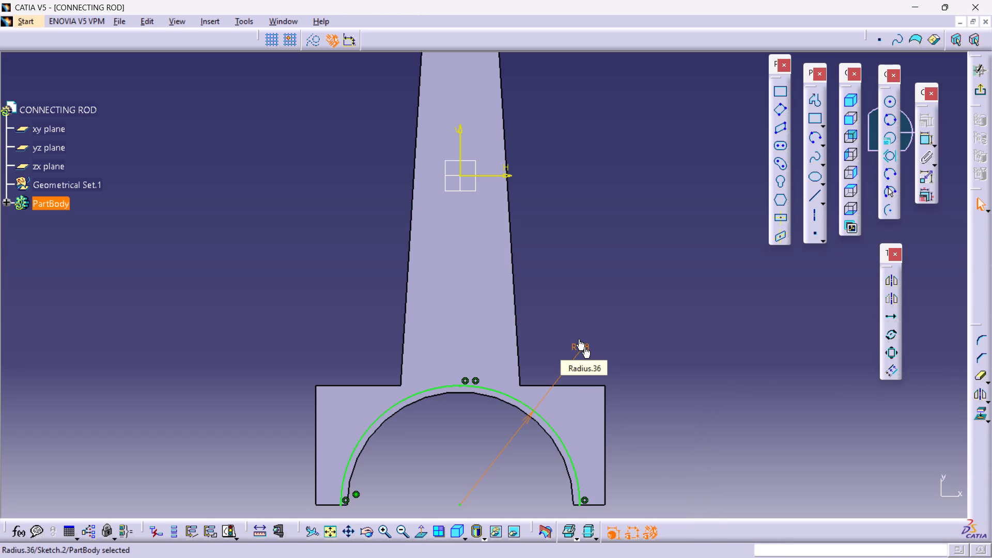
{"action": "double_click", "coordinate": [618, 290]}
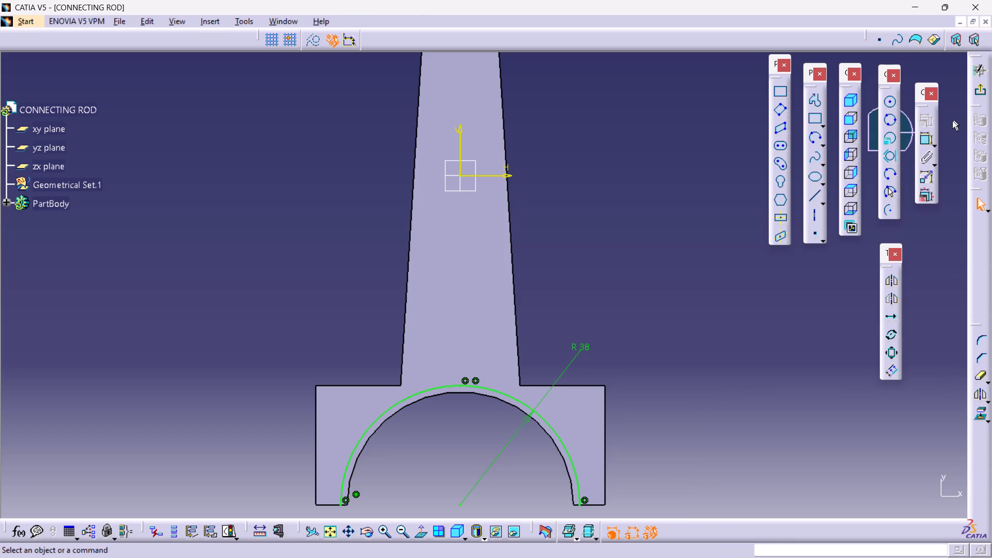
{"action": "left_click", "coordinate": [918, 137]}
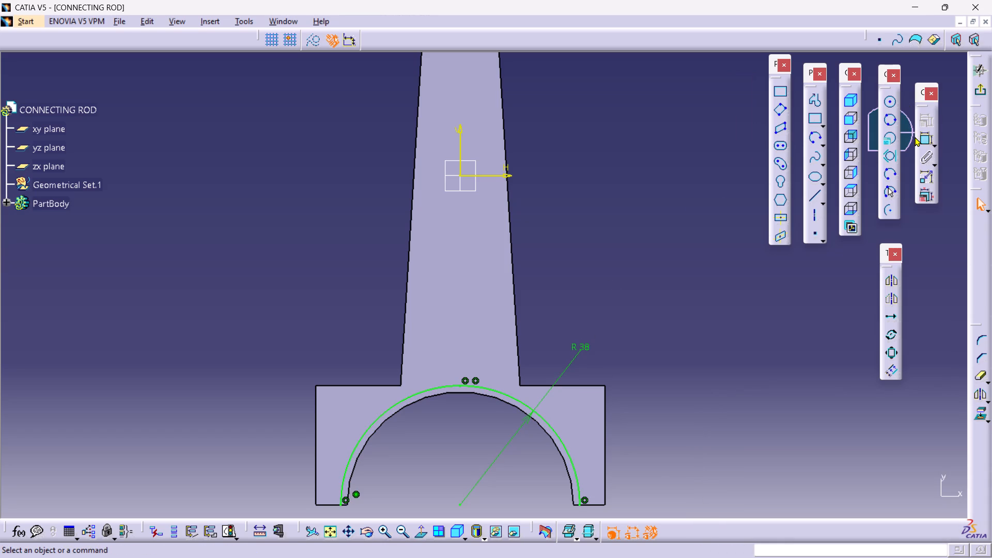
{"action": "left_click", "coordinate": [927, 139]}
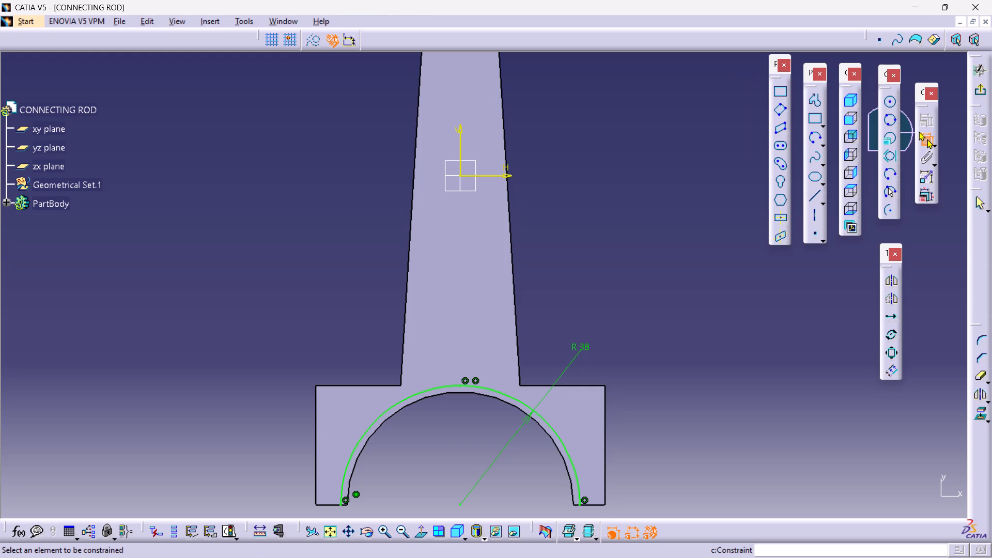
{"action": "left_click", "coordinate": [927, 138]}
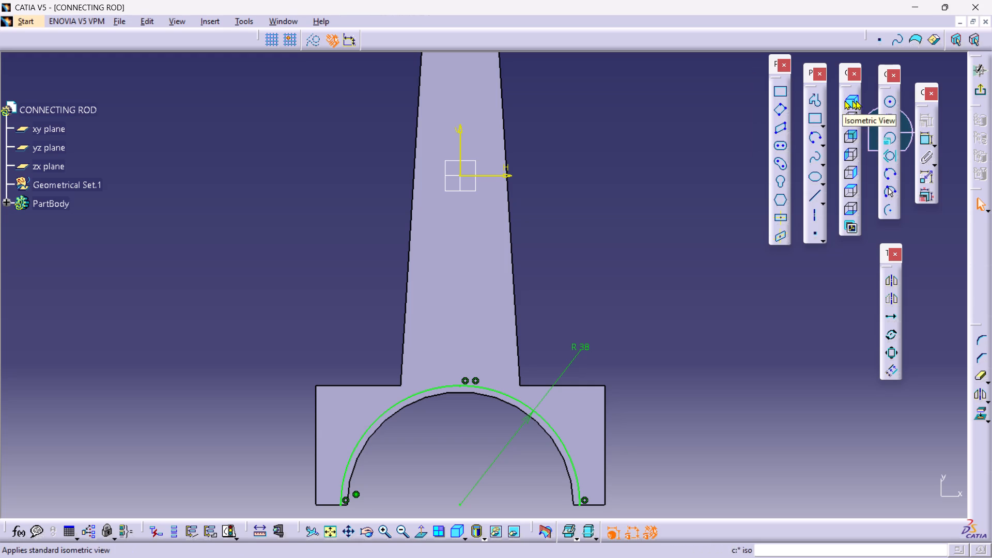
Exit the arc sketch and return to the 3D part.
{"action": "left_click", "coordinate": [984, 89]}
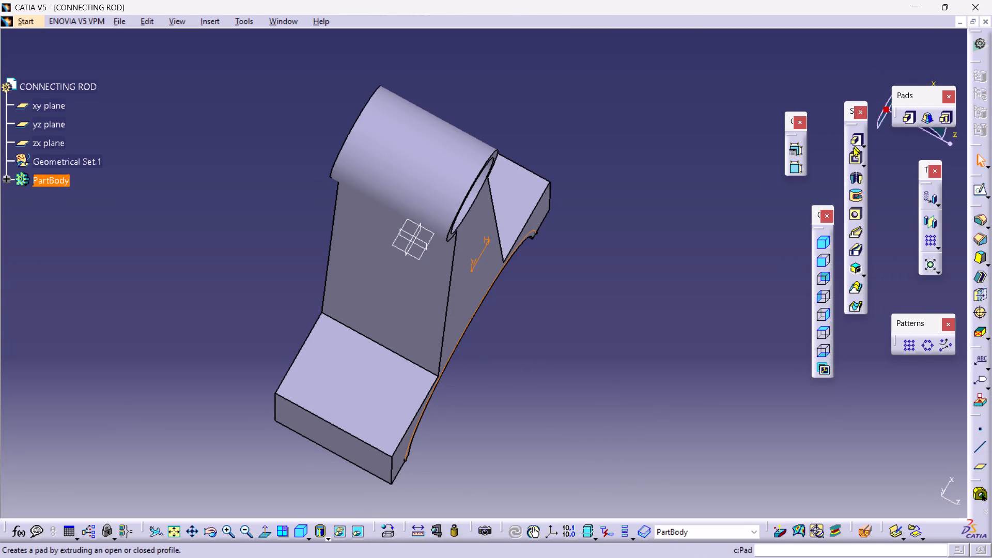
Start a Pocket from the arc sketch and reverse its side so it removes the material outside the arc.
{"action": "left_click", "coordinate": [850, 164]}
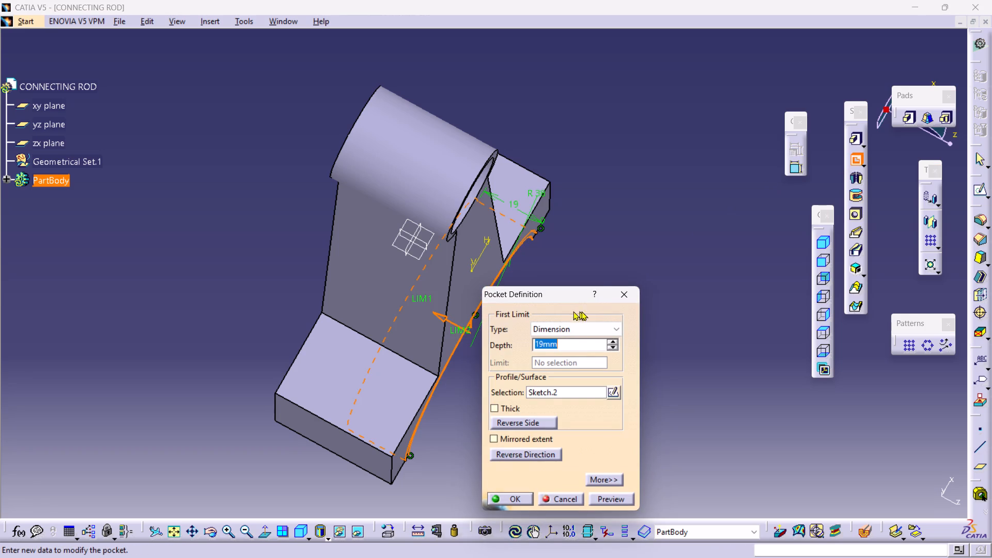
{"action": "middle_click_drag", "start_coordinate": [628, 298], "coordinate": [445, 256]}
{"action": "right_click_drag", "start_coordinate": [612, 298], "coordinate": [445, 256]}
{"action": "middle_click_drag", "start_coordinate": [434, 353], "coordinate": [371, 198]}
{"action": "right_click_drag", "start_coordinate": [434, 353], "coordinate": [371, 198]}
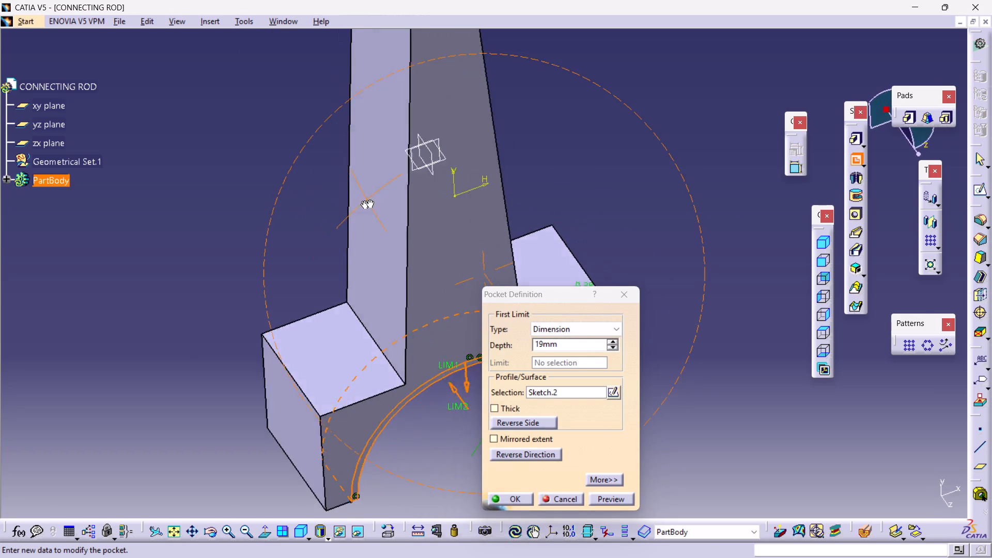
{"action": "middle_click_drag", "start_coordinate": [371, 198], "coordinate": [388, 128]}
{"action": "right_click_drag", "start_coordinate": [371, 198], "coordinate": [393, 123]}
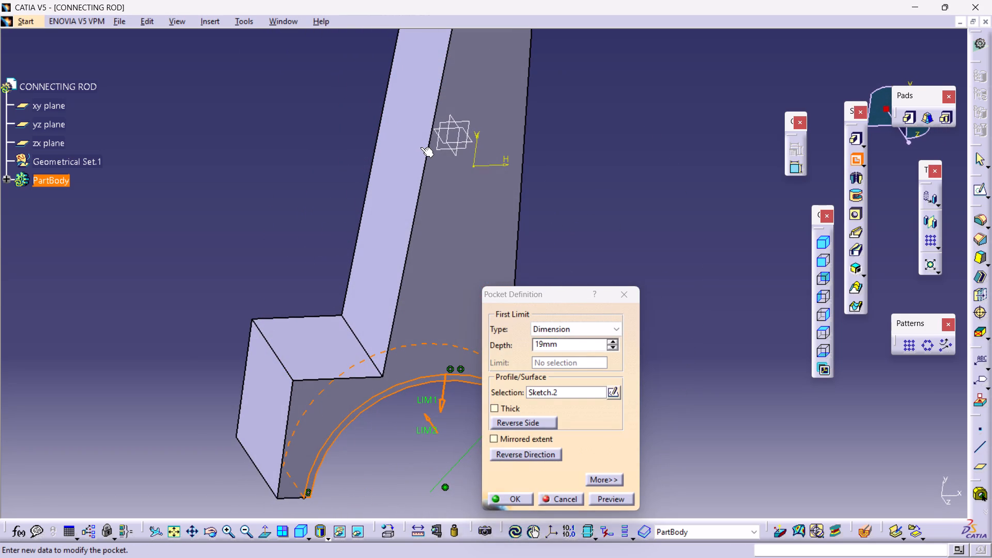
{"action": "middle_click_drag", "start_coordinate": [290, 269], "coordinate": [285, 270]}
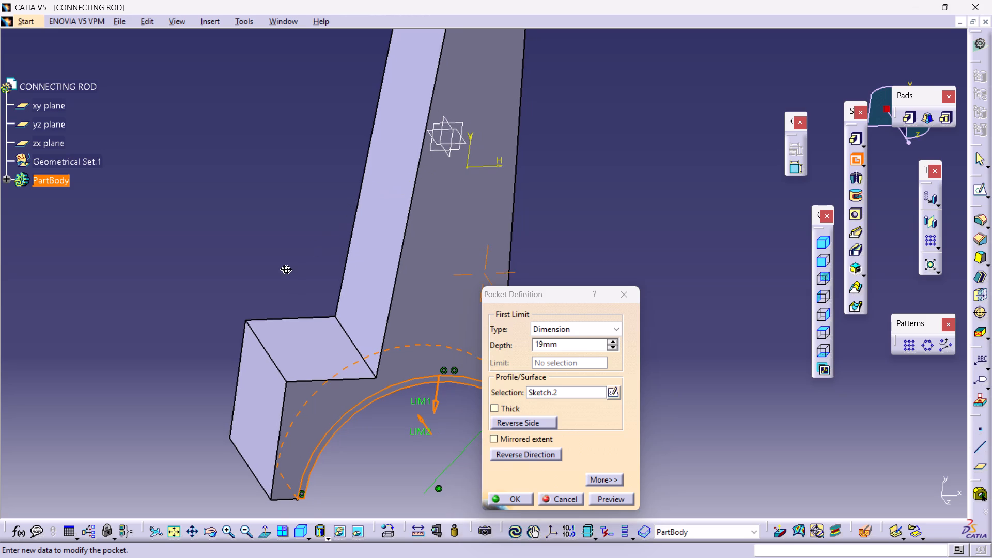
{"action": "middle_click_drag", "start_coordinate": [285, 270], "coordinate": [317, 264]}
{"action": "right_click_drag", "start_coordinate": [283, 270], "coordinate": [317, 264]}
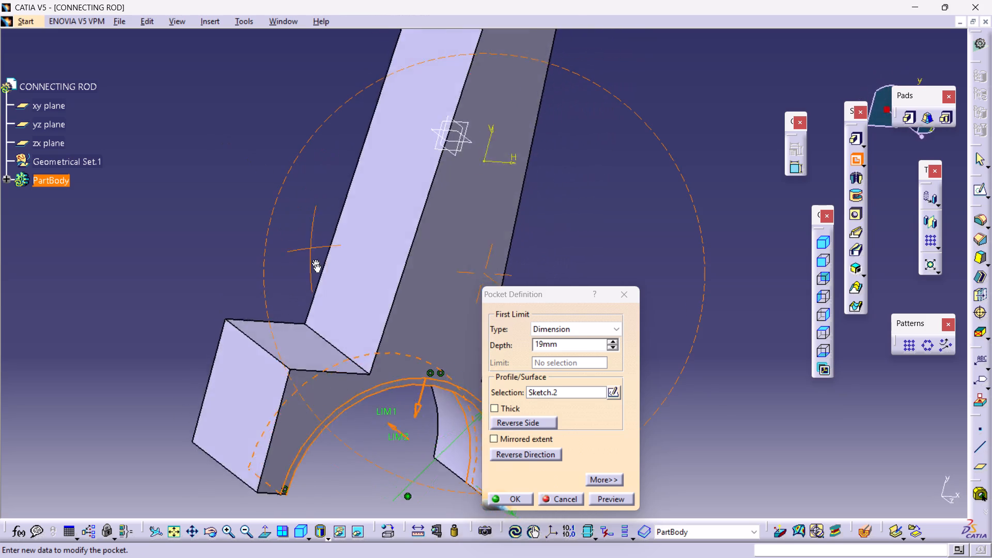
{"action": "right_click_drag", "start_coordinate": [317, 264], "coordinate": [428, 394]}
{"action": "middle_click_drag", "start_coordinate": [317, 264], "coordinate": [429, 395]}
{"action": "middle_click_drag", "start_coordinate": [474, 353], "coordinate": [388, 246]}
{"action": "middle_click_drag", "start_coordinate": [398, 300], "coordinate": [311, 247]}
{"action": "right_click_drag", "start_coordinate": [398, 300], "coordinate": [311, 247]}
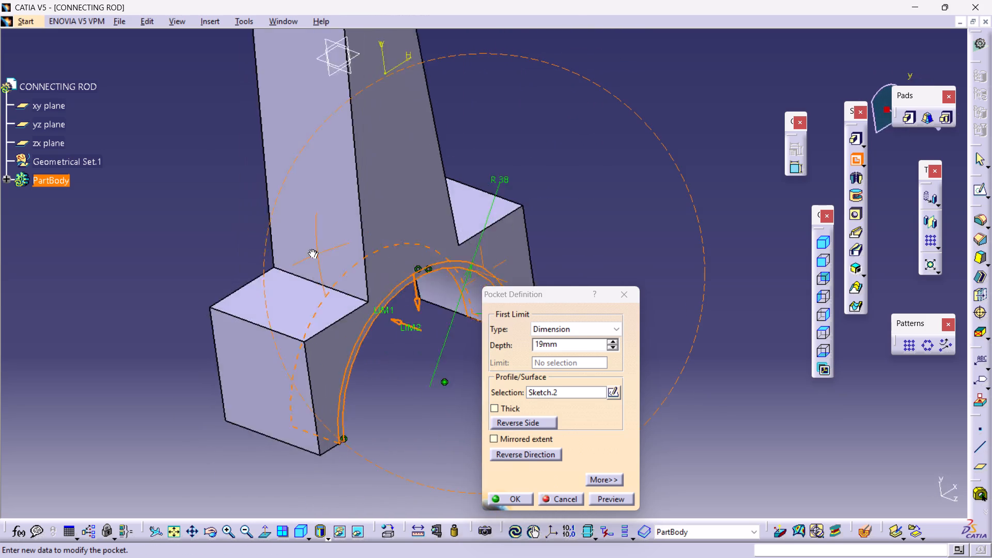
{"action": "right_click_drag", "start_coordinate": [311, 247], "coordinate": [283, 178]}
{"action": "middle_click_drag", "start_coordinate": [311, 247], "coordinate": [287, 179]}
{"action": "middle_click_drag", "start_coordinate": [349, 261], "coordinate": [191, 199]}
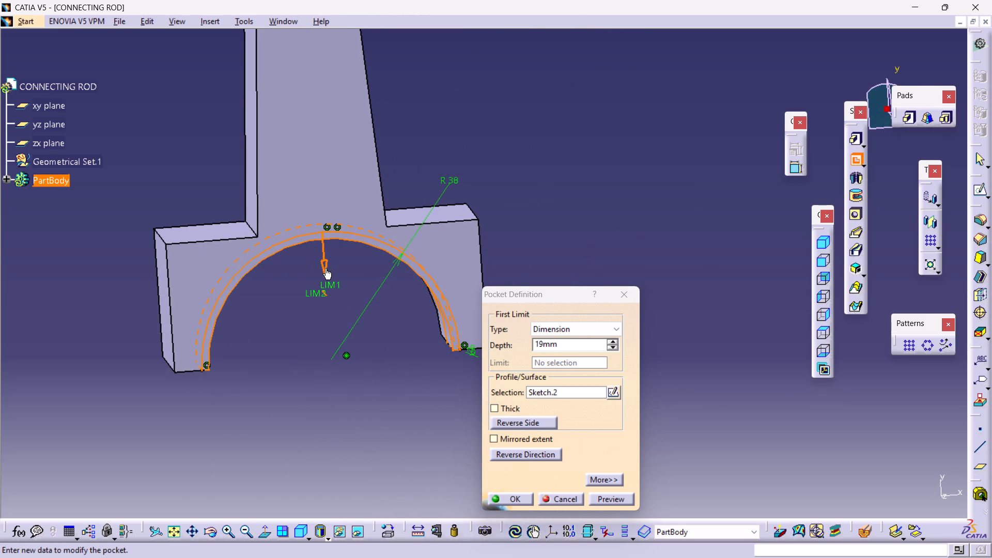
{"action": "left_click", "coordinate": [326, 268]}
Set the pocket depth to 19/2 (9.5 mm) and create the pocket on the rod's flat face.
{"action": "middle_click_drag", "start_coordinate": [269, 328], "coordinate": [395, 422]}
{"action": "scroll", "coordinate": [269, 328], "scroll_direction": "down", "scroll_amount": 1}
{"action": "right_click_drag", "start_coordinate": [269, 328], "coordinate": [397, 420]}
{"action": "middle_click_drag", "start_coordinate": [413, 250], "coordinate": [492, 345]}
{"action": "right_click_drag", "start_coordinate": [422, 254], "coordinate": [492, 345]}
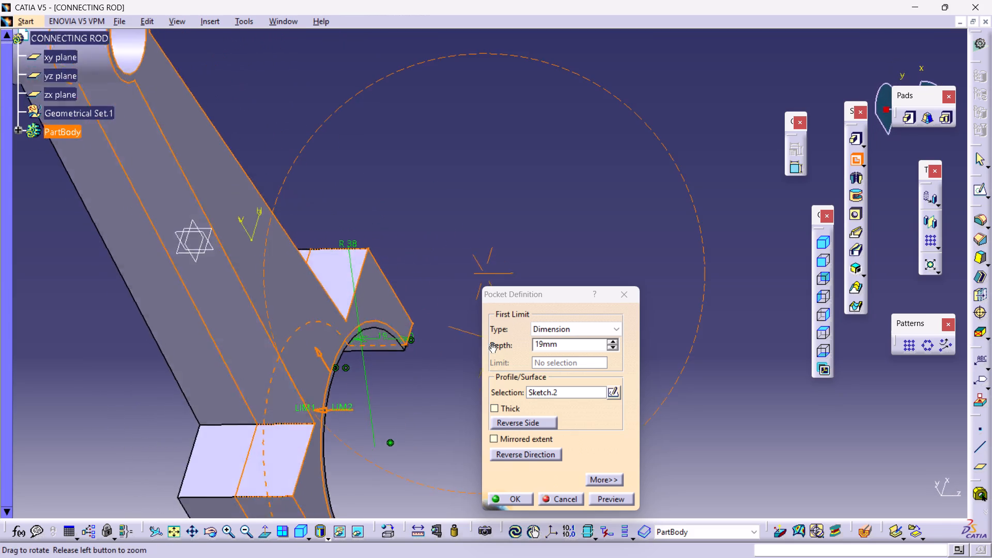
{"action": "right_click_drag", "start_coordinate": [492, 345], "coordinate": [488, 373]}
{"action": "middle_click_drag", "start_coordinate": [492, 345], "coordinate": [488, 373]}
{"action": "middle_click_drag", "start_coordinate": [348, 278], "coordinate": [433, 218]}
{"action": "right_click_drag", "start_coordinate": [341, 265], "coordinate": [431, 179]}
{"action": "right_click", "coordinate": [430, 179]}
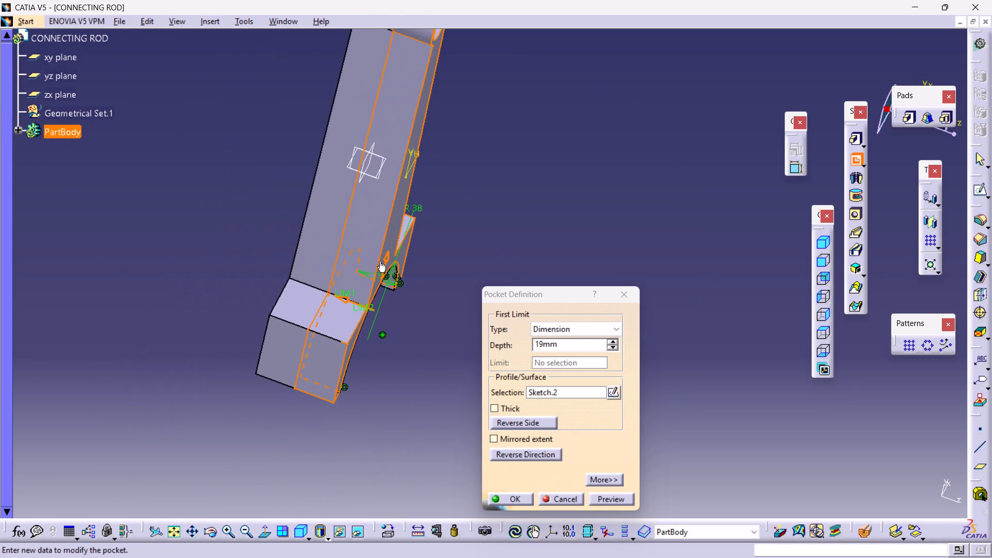
{"action": "middle_click_drag", "start_coordinate": [284, 324], "coordinate": [343, 365]}
{"action": "right_click_drag", "start_coordinate": [284, 326], "coordinate": [343, 365]}
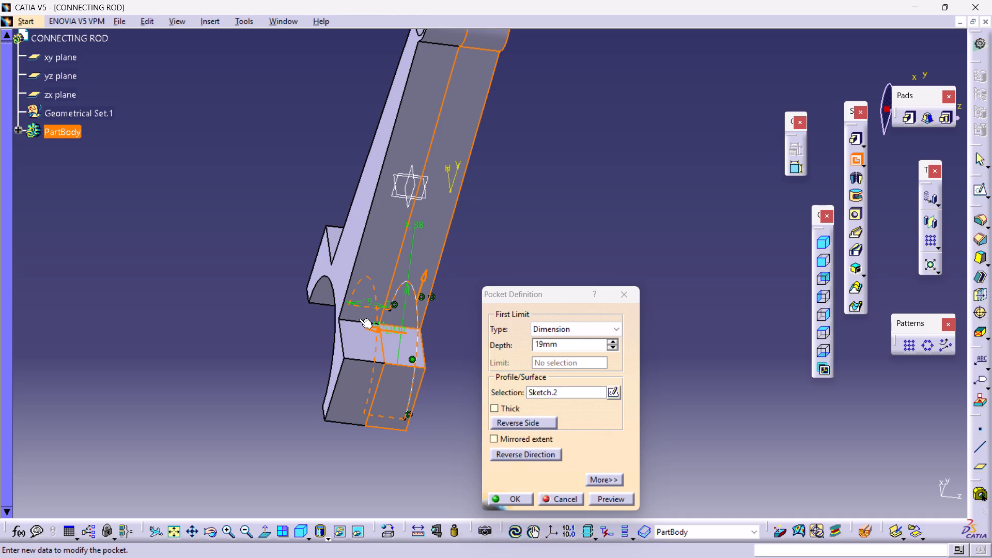
{"action": "middle_click_drag", "start_coordinate": [512, 214], "coordinate": [504, 212]}
{"action": "right_click_drag", "start_coordinate": [504, 212], "coordinate": [434, 191]}
{"action": "middle_click_drag", "start_coordinate": [504, 212], "coordinate": [437, 191]}
{"action": "middle_click_drag", "start_coordinate": [472, 179], "coordinate": [504, 256]}
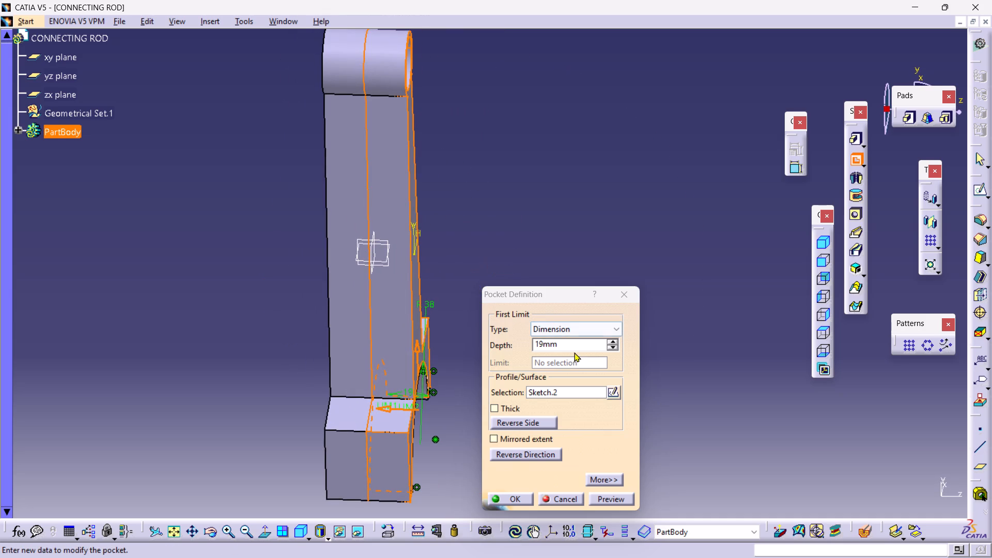
{"action": "double_click", "coordinate": [569, 346]}
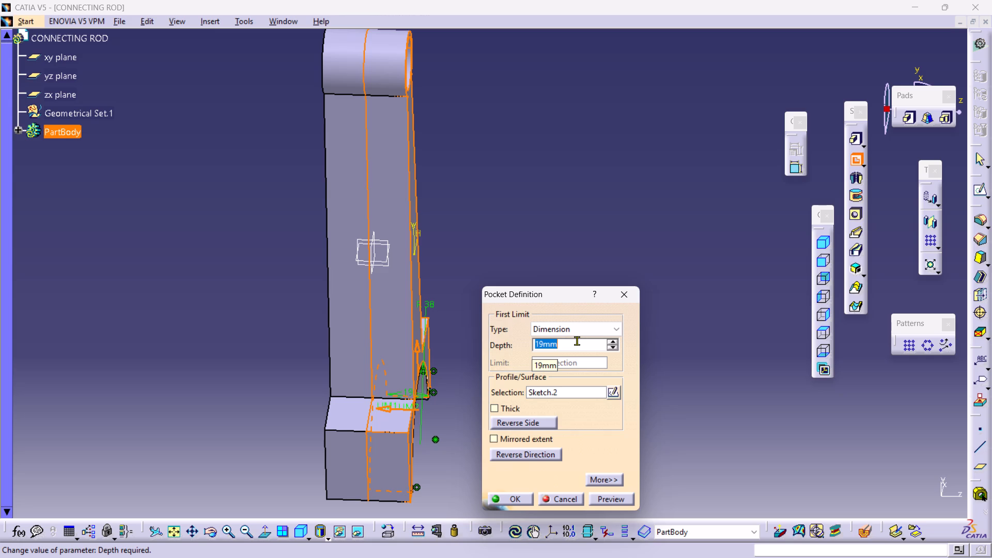
{"action": "type", "text": "19/2"}
{"action": "key", "text": "Return"}
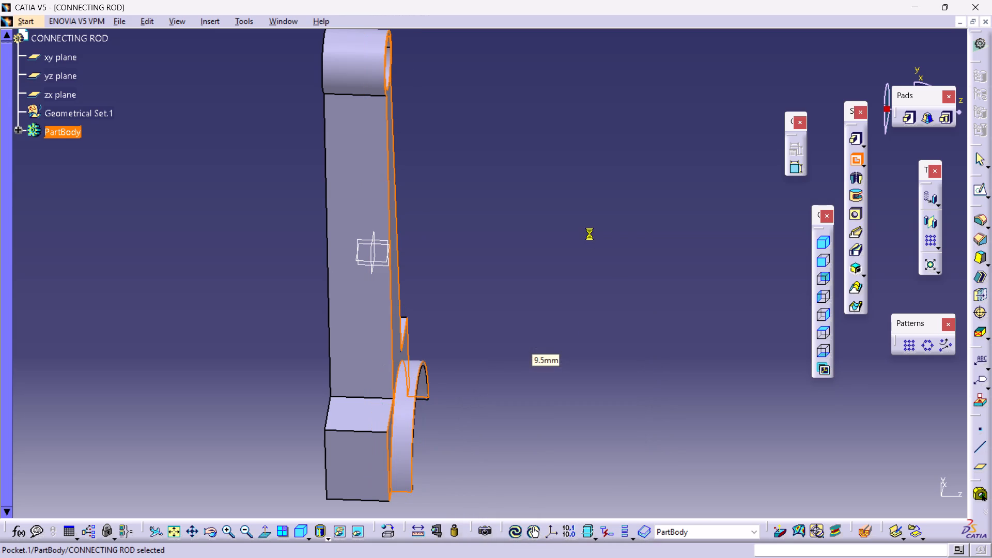
{"action": "left_click", "coordinate": [599, 253]}
Examine the pocketed face and the rim around the big-end bore from the side and front.
{"action": "middle_click_drag", "start_coordinate": [593, 362], "coordinate": [472, 303]}
{"action": "right_click_drag", "start_coordinate": [593, 362], "coordinate": [472, 303]}
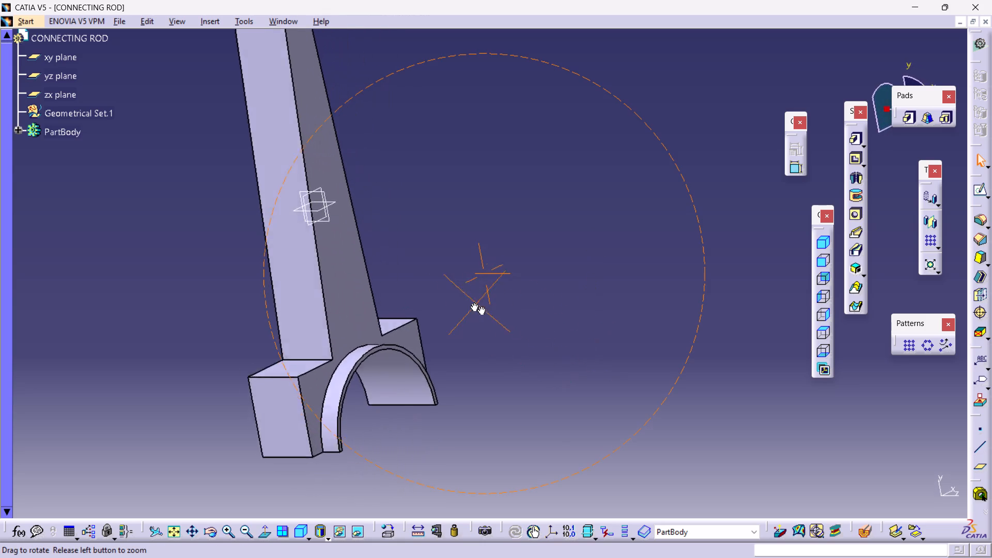
{"action": "right_click_drag", "start_coordinate": [472, 303], "coordinate": [566, 331]}
{"action": "middle_click_drag", "start_coordinate": [472, 303], "coordinate": [576, 331]}
{"action": "middle_click_drag", "start_coordinate": [575, 308], "coordinate": [623, 342]}
{"action": "right_click_drag", "start_coordinate": [575, 308], "coordinate": [594, 322]}
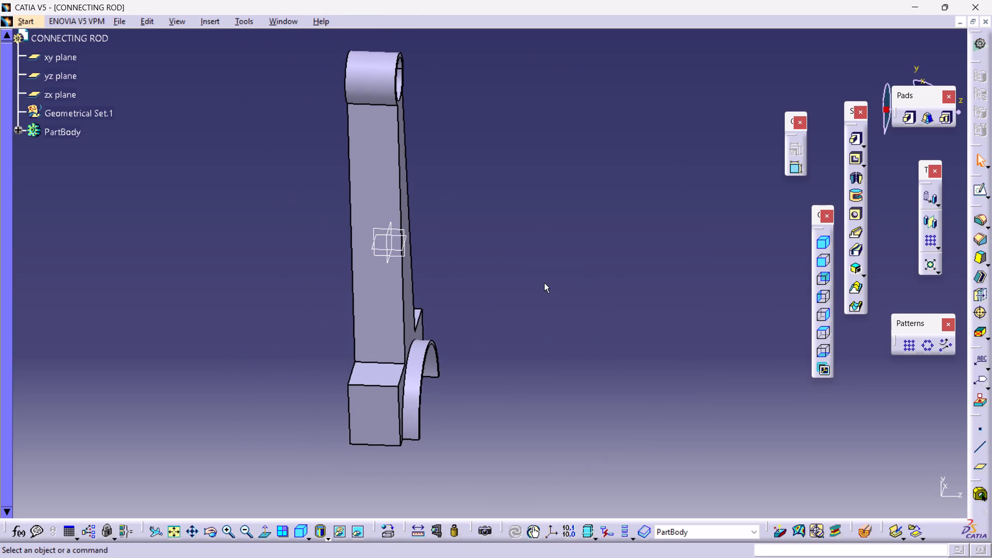
{"action": "middle_click_drag", "start_coordinate": [553, 303], "coordinate": [569, 258]}
{"action": "right_click", "coordinate": [569, 258]}
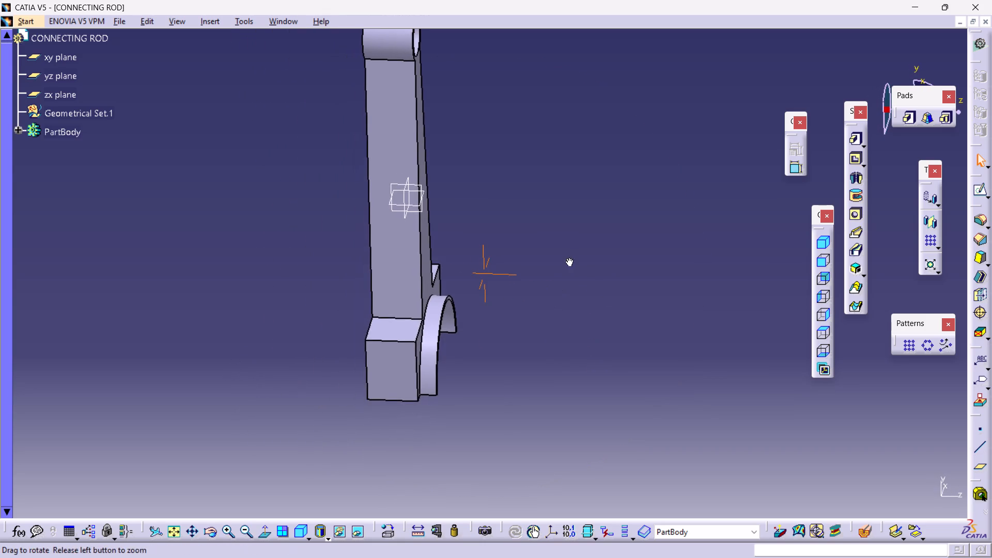
{"action": "middle_click_drag", "start_coordinate": [569, 258], "coordinate": [556, 198]}
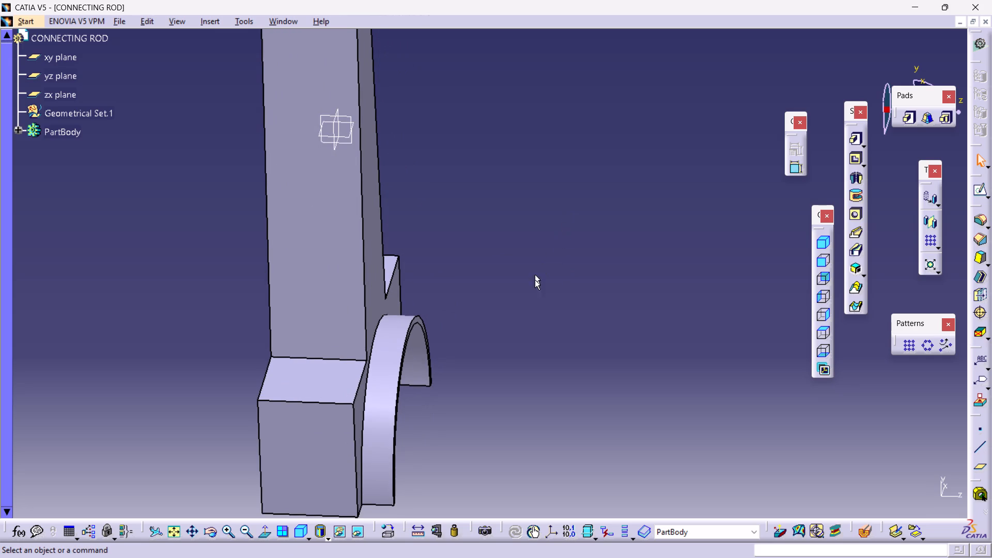
{"action": "middle_click_drag", "start_coordinate": [541, 298], "coordinate": [611, 270]}
{"action": "right_click", "coordinate": [577, 221]}
{"action": "middle_click_drag", "start_coordinate": [583, 284], "coordinate": [392, 241]}
{"action": "right_click_drag", "start_coordinate": [589, 298], "coordinate": [392, 241]}
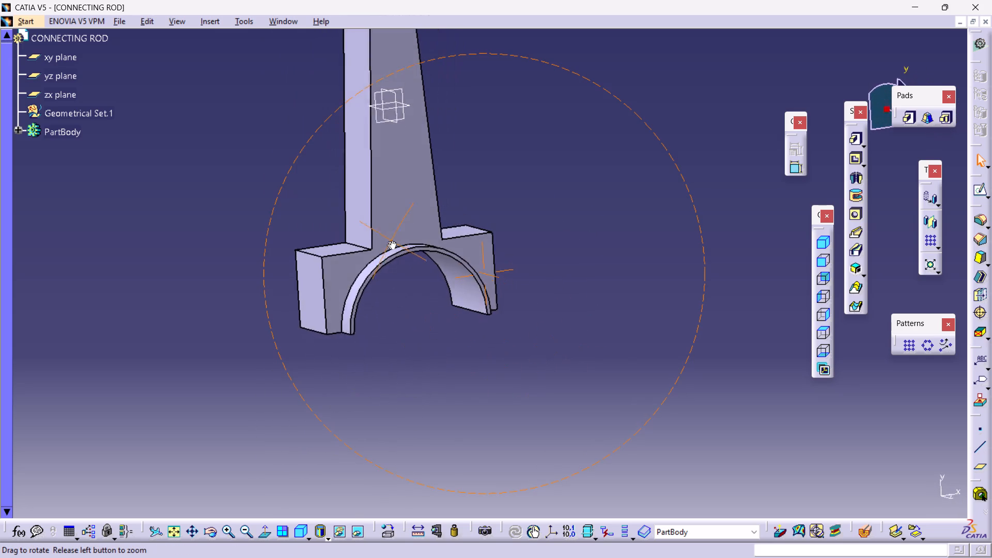
{"action": "right_click_drag", "start_coordinate": [392, 241], "coordinate": [565, 311]}
{"action": "middle_click_drag", "start_coordinate": [392, 241], "coordinate": [565, 309]}
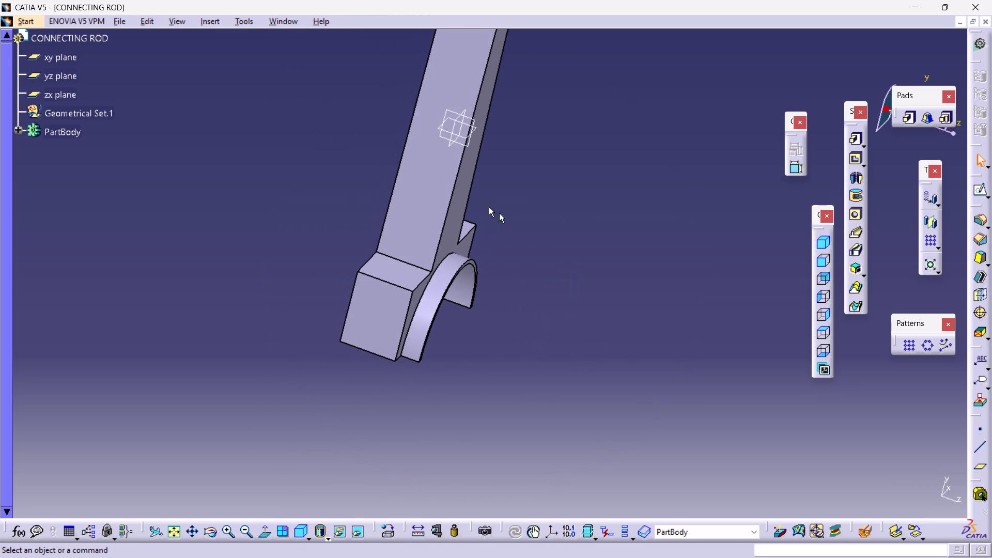
Mirror the pocket about the xy plane so the rod's opposite flat face is cut the same way.
{"action": "left_click", "coordinate": [17, 133]}
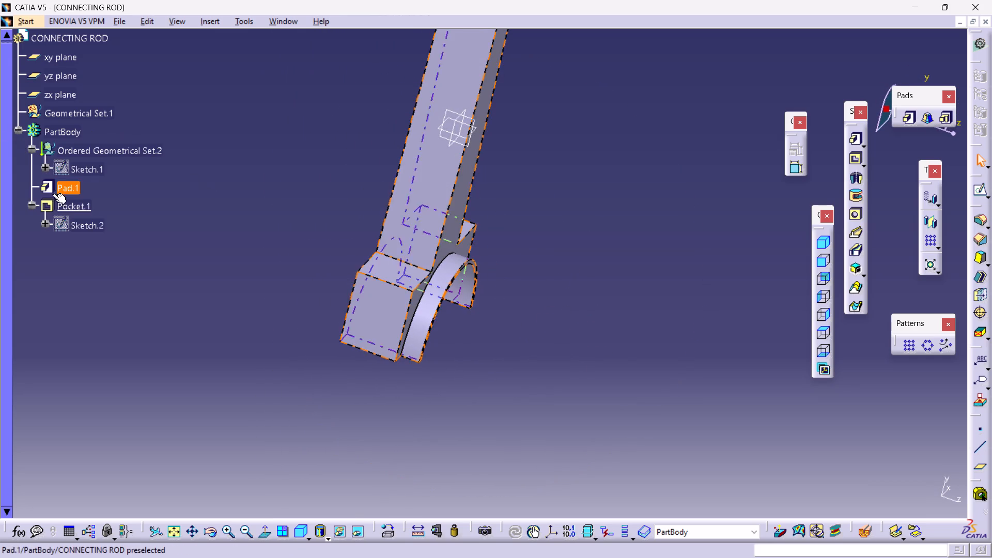
{"action": "left_click", "coordinate": [67, 206]}
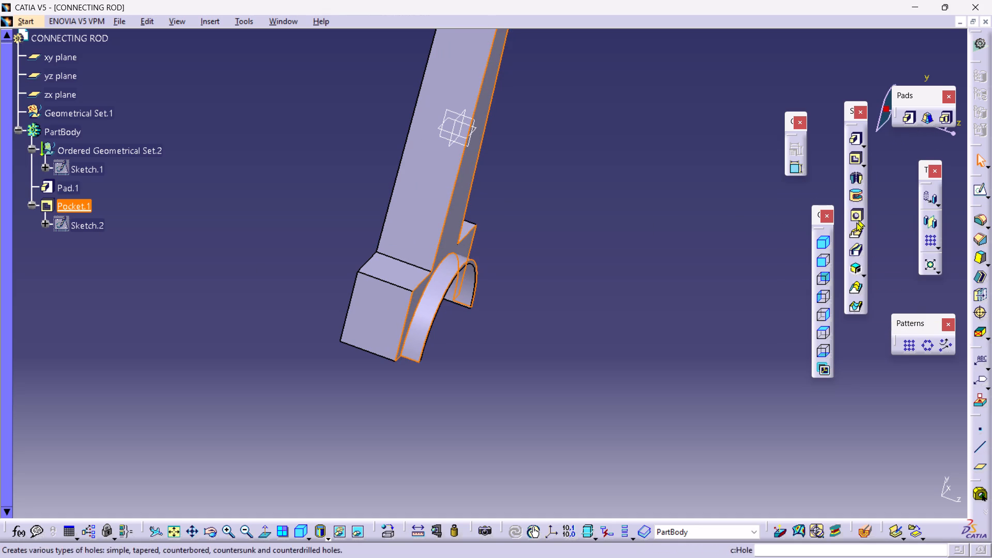
{"action": "left_click", "coordinate": [928, 221]}
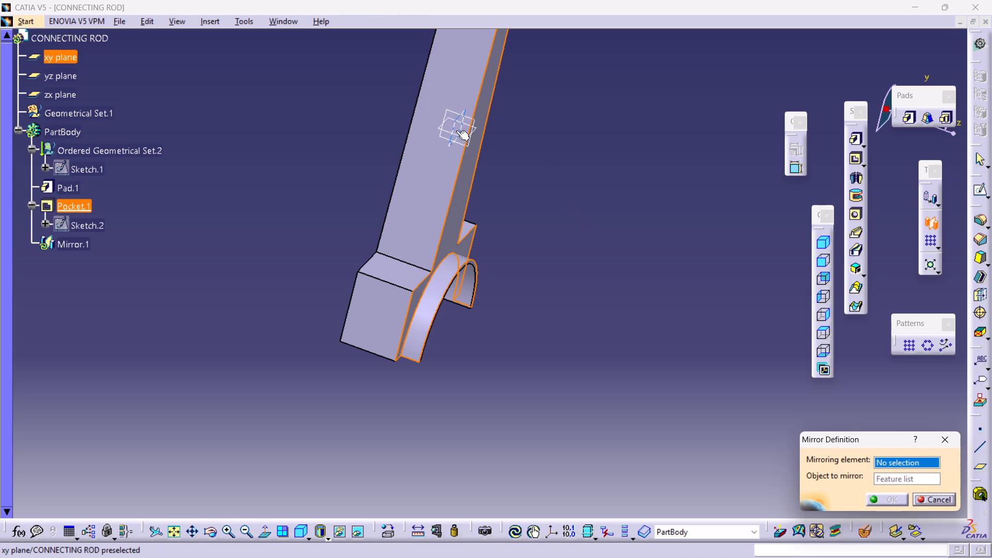
{"action": "left_click", "coordinate": [456, 131]}
{"action": "key", "text": "Return"}
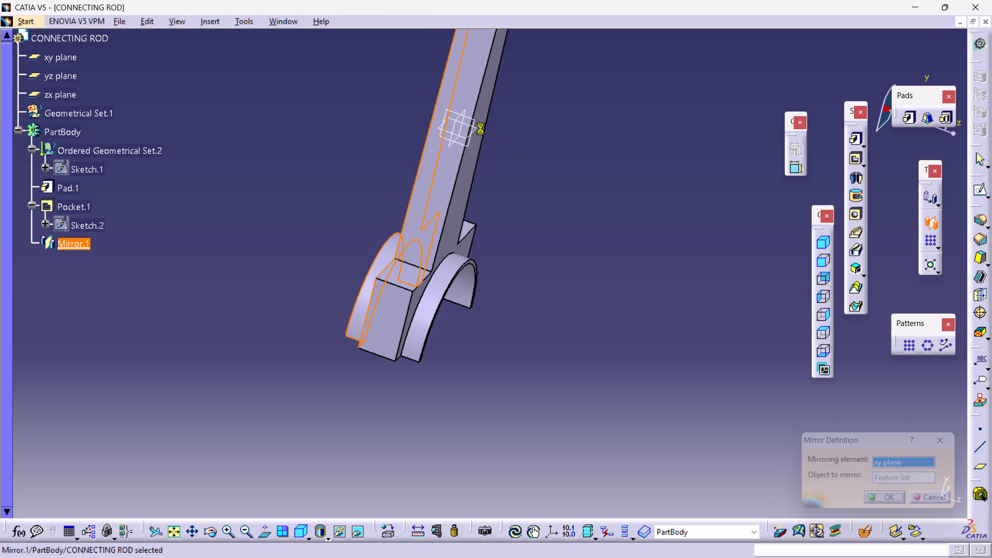
{"action": "left_click", "coordinate": [617, 197]}
Examine the mirrored pocket and both rims around the big-end bore from several angles.
{"action": "middle_click_drag", "start_coordinate": [560, 239], "coordinate": [587, 312]}
{"action": "middle_click_drag", "start_coordinate": [593, 307], "coordinate": [572, 304]}
{"action": "right_click_drag", "start_coordinate": [593, 307], "coordinate": [572, 304]}
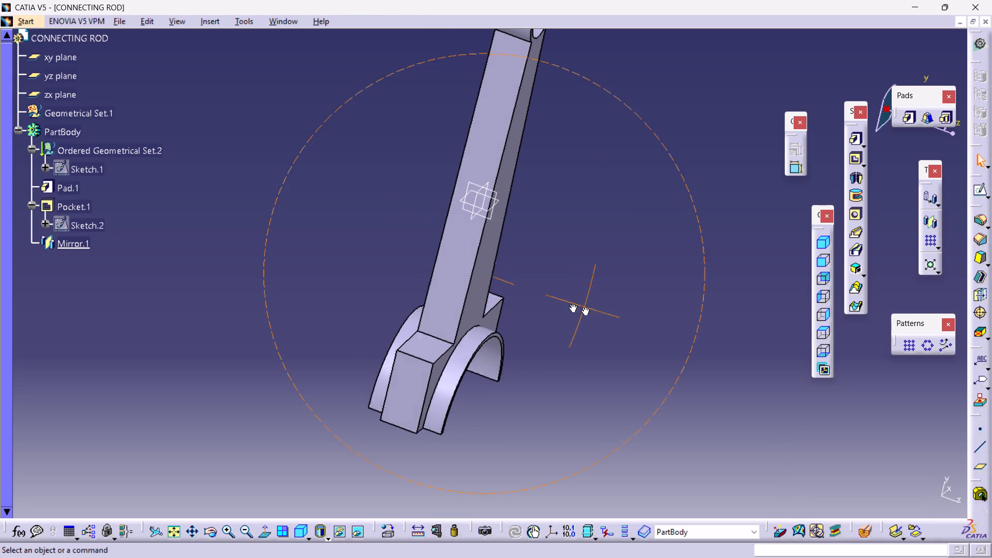
{"action": "middle_click_drag", "start_coordinate": [572, 304], "coordinate": [408, 206]}
{"action": "right_click_drag", "start_coordinate": [572, 304], "coordinate": [415, 212]}
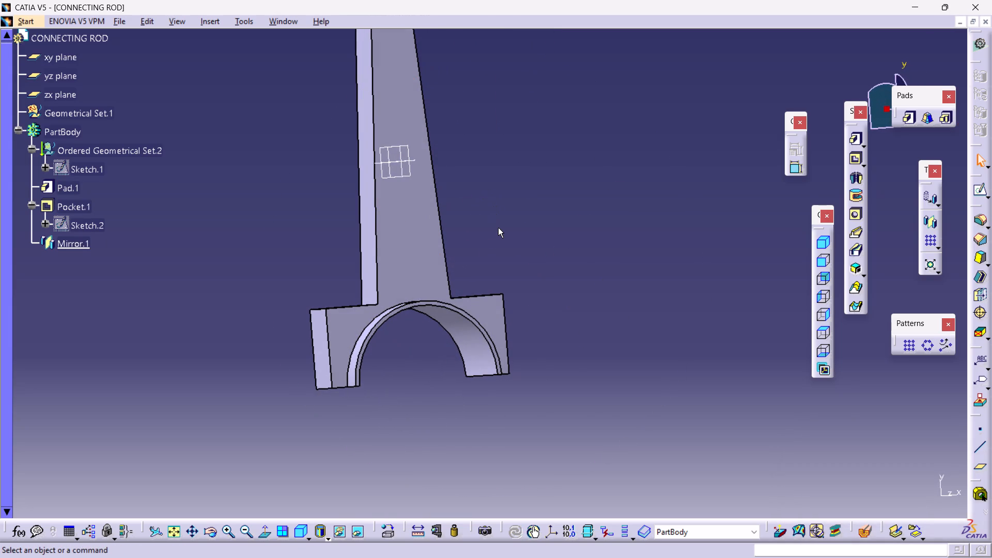
{"action": "middle_click_drag", "start_coordinate": [506, 201], "coordinate": [486, 305]}
{"action": "right_click_drag", "start_coordinate": [497, 197], "coordinate": [486, 305]}
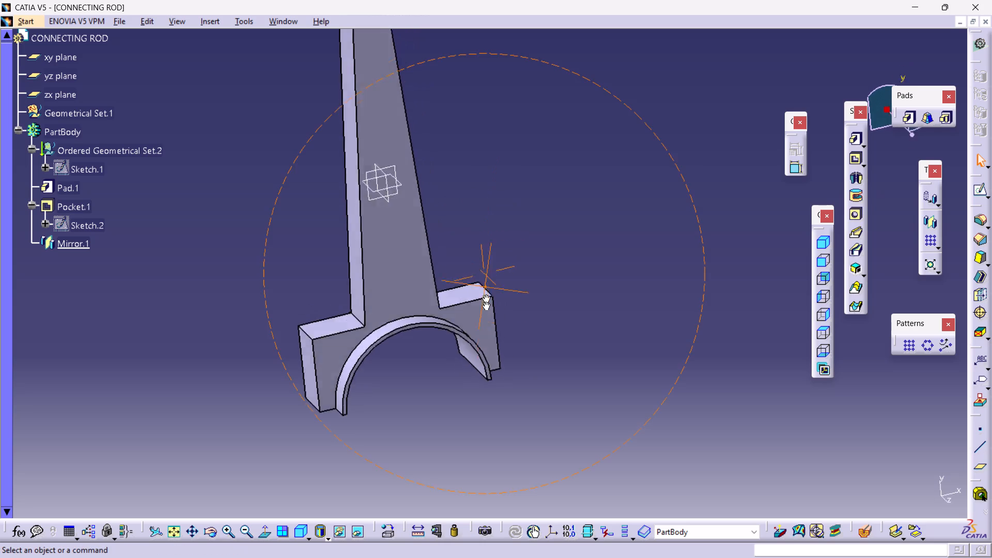
{"action": "right_click_drag", "start_coordinate": [486, 305], "coordinate": [511, 375]}
{"action": "middle_click_drag", "start_coordinate": [486, 305], "coordinate": [511, 375]}
{"action": "middle_click_drag", "start_coordinate": [528, 368], "coordinate": [570, 404]}
{"action": "right_click_drag", "start_coordinate": [533, 369], "coordinate": [570, 404]}
{"action": "middle_click_drag", "start_coordinate": [570, 404], "coordinate": [565, 378]}
{"action": "right_click", "coordinate": [570, 404]}
Open a new sketch on the top face of the rod's big-end shoulder.
{"action": "middle_click_drag", "start_coordinate": [579, 269], "coordinate": [621, 292]}
{"action": "right_click_drag", "start_coordinate": [579, 269], "coordinate": [621, 292]}
{"action": "scroll", "coordinate": [621, 277], "scroll_direction": "up", "scroll_amount": 1}
{"action": "double_click", "coordinate": [624, 264]}
{"action": "left_click", "coordinate": [316, 390]}
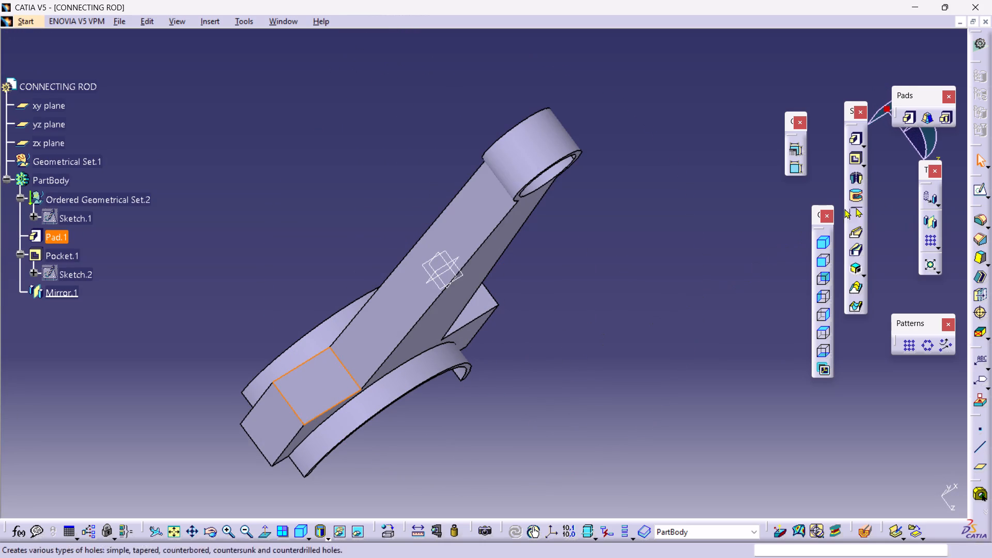
{"action": "left_click", "coordinate": [978, 187]}
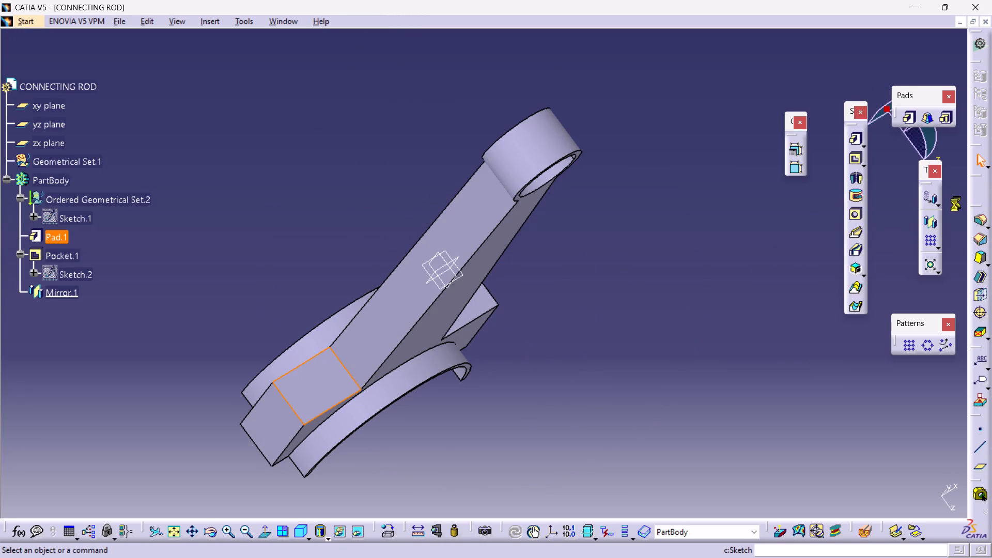
{"action": "middle_click_drag", "start_coordinate": [664, 326], "coordinate": [652, 326]}
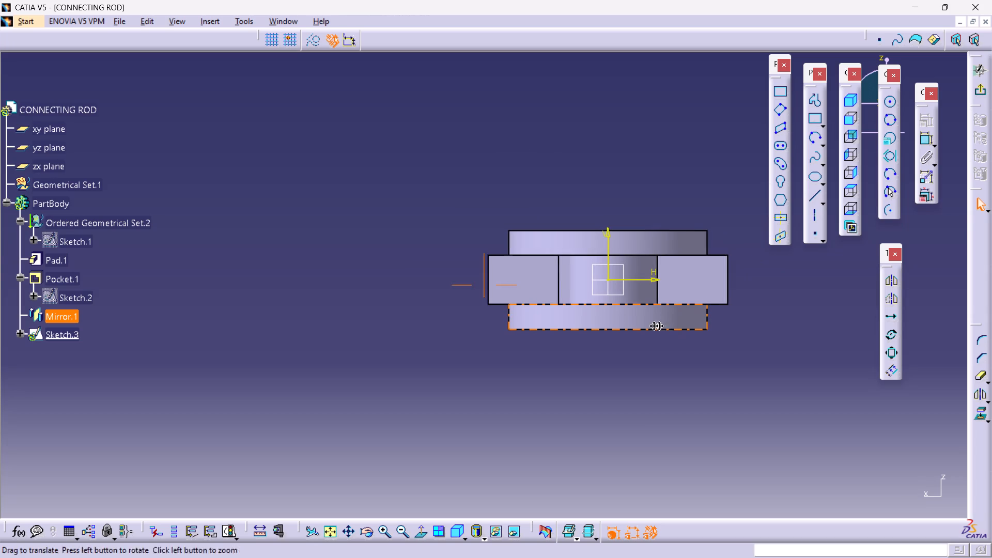
{"action": "middle_click_drag", "start_coordinate": [652, 326], "coordinate": [585, 271]}
{"action": "right_click", "coordinate": [593, 326]}
{"action": "middle_click_drag", "start_coordinate": [594, 270], "coordinate": [580, 300]}
{"action": "triple_click", "coordinate": [347, 229]}
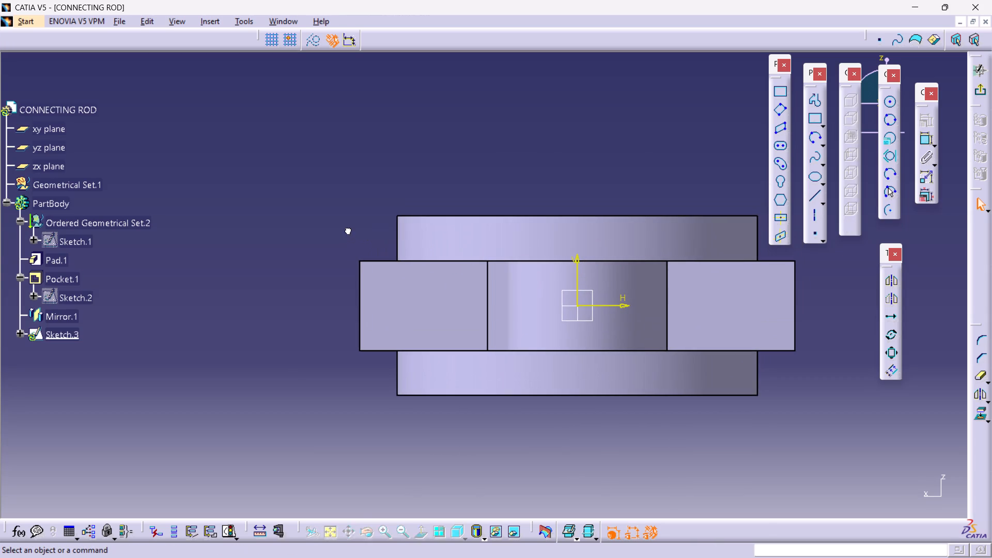
{"action": "triple_click", "coordinate": [347, 229]}
{"action": "left_click", "coordinate": [347, 229]}
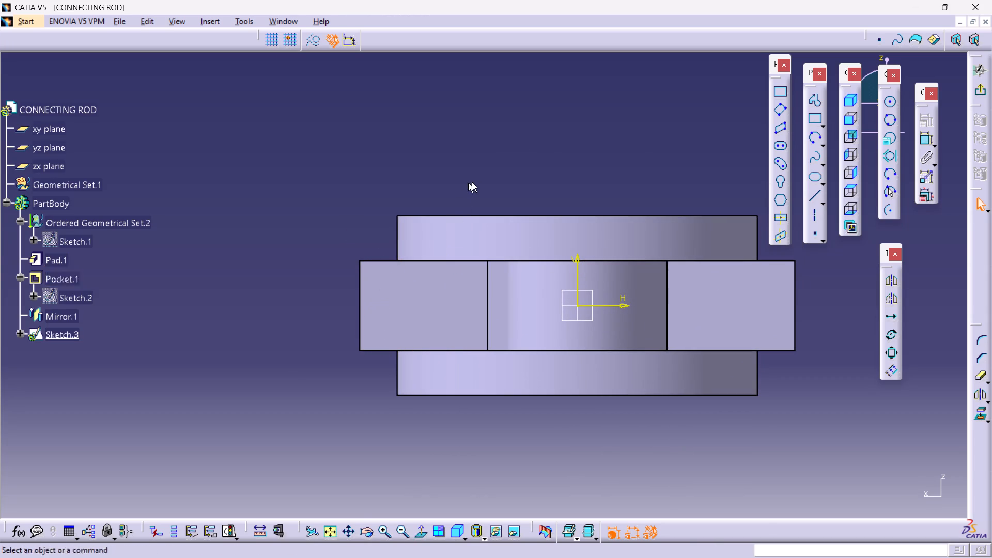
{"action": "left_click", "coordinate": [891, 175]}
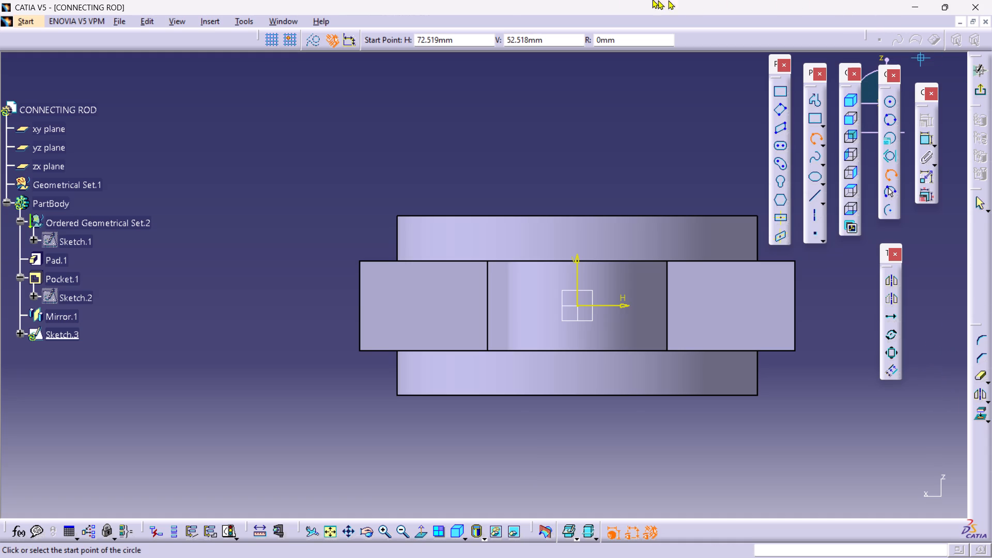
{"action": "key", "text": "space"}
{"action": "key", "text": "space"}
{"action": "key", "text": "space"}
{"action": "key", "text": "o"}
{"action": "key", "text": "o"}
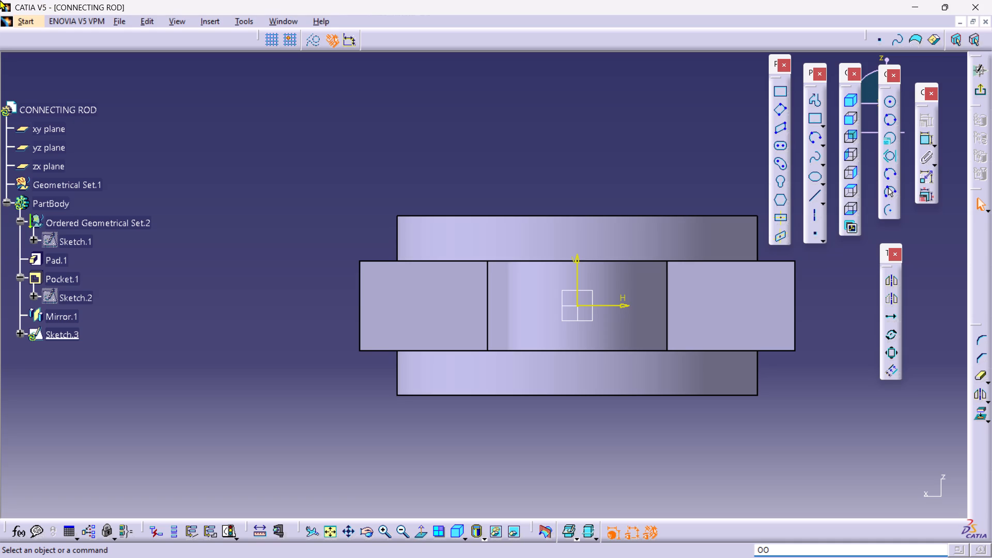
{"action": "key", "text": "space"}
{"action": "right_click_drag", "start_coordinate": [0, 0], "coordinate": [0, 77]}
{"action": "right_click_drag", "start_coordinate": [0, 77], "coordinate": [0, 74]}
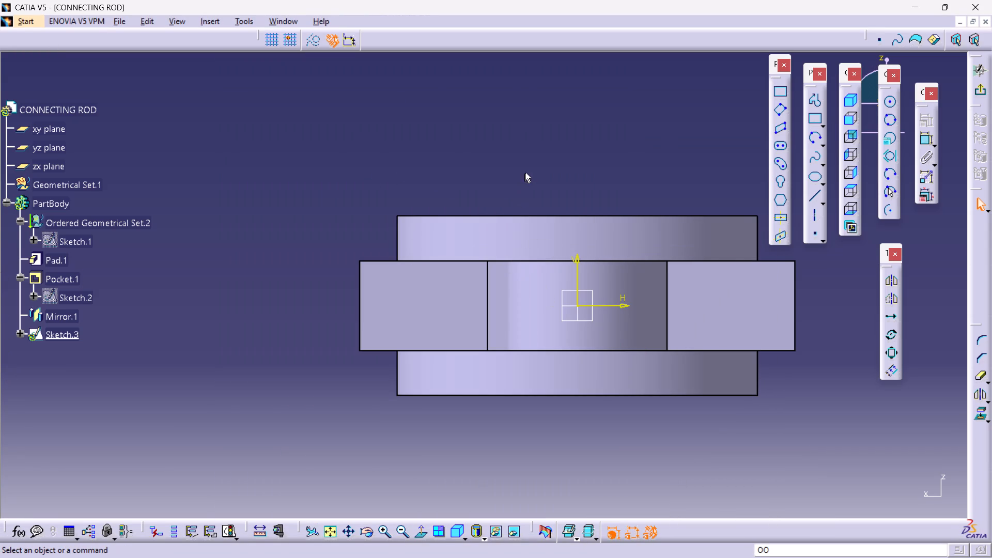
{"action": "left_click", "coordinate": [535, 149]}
Sketch a three-point arc across the outer end of one big-end shoulder, from its lower edge through the outer edge to its upper edge.
{"action": "left_click", "coordinate": [895, 169]}
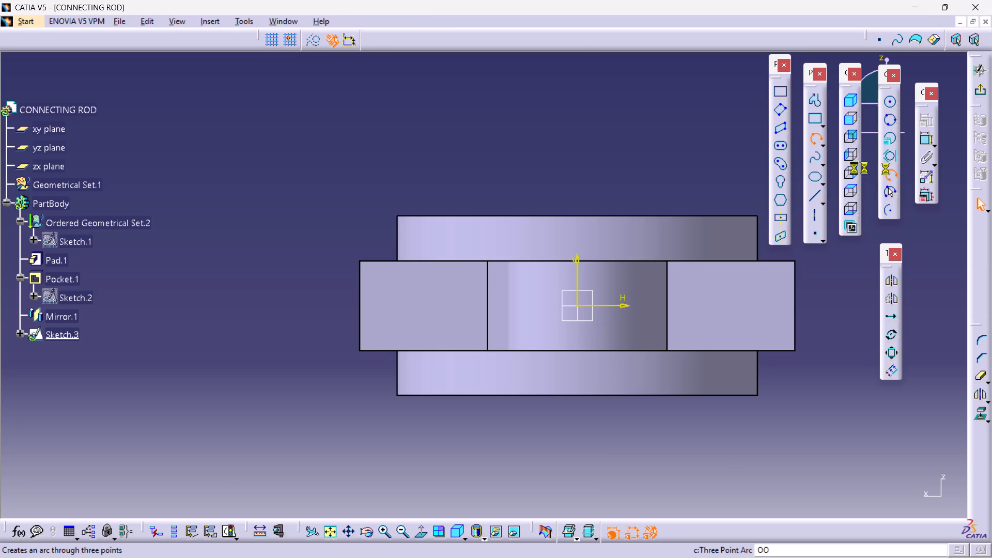
{"action": "left_click", "coordinate": [398, 350]}
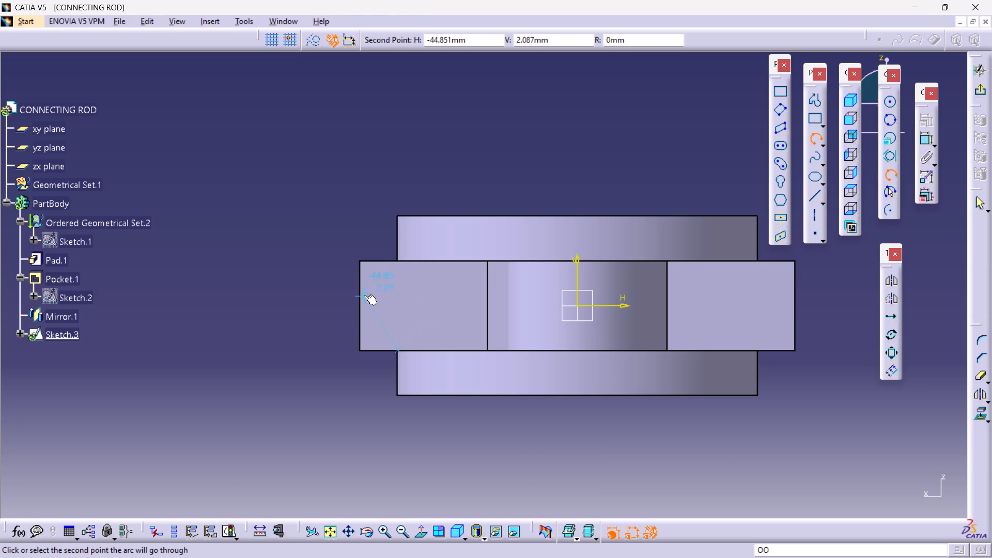
{"action": "left_click", "coordinate": [358, 309]}
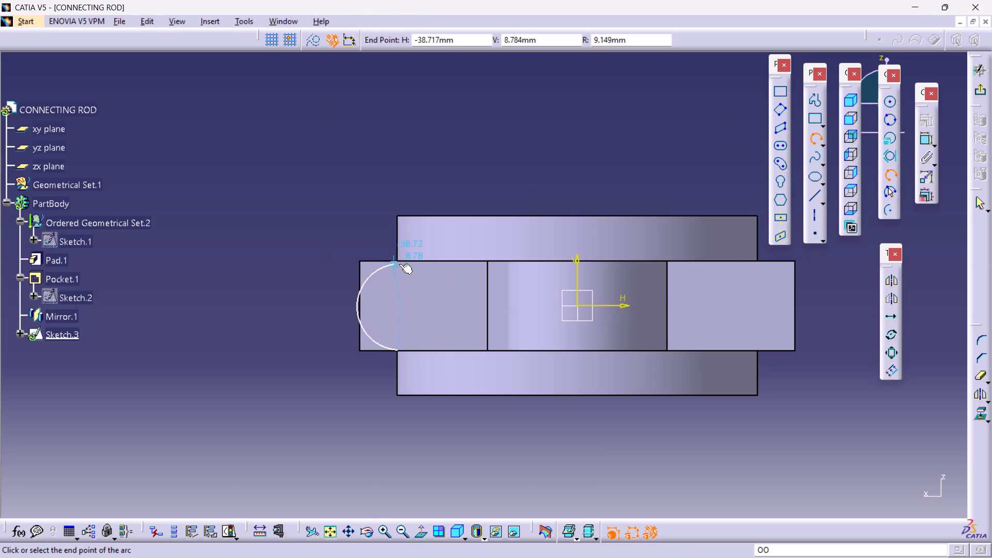
{"action": "left_click", "coordinate": [407, 259]}
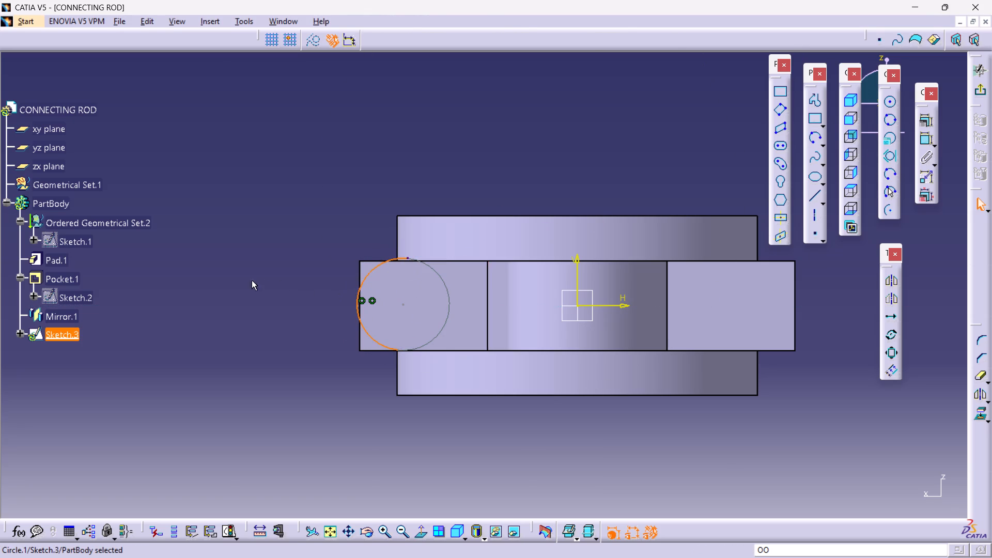
{"action": "left_click", "coordinate": [252, 280]}
Pull the arc's lower endpoint off the edge and constrain it coincident with the shoulder face's lower edge.
{"action": "left_click_drag", "start_coordinate": [397, 348], "coordinate": [385, 324]}
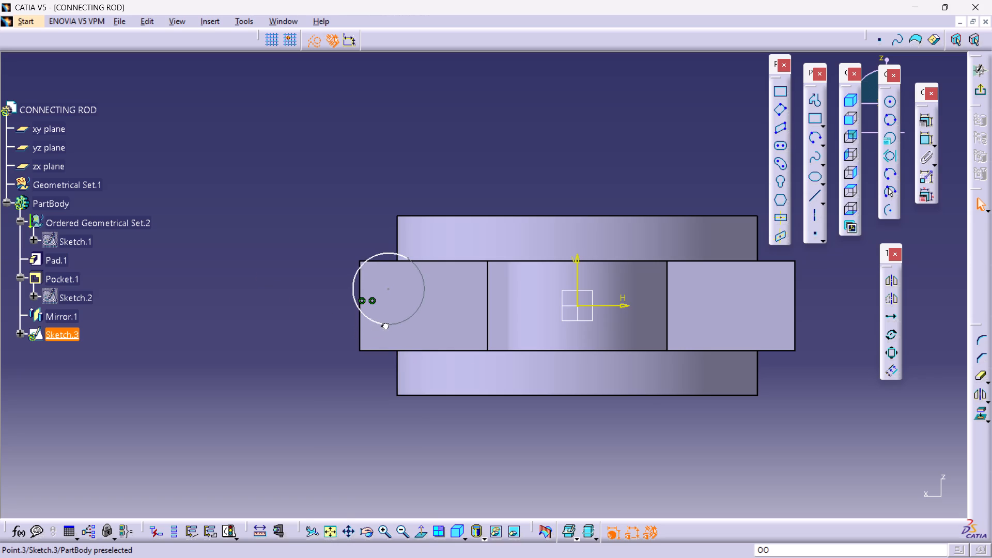
{"action": "left_click_drag", "start_coordinate": [385, 324], "coordinate": [396, 329]}
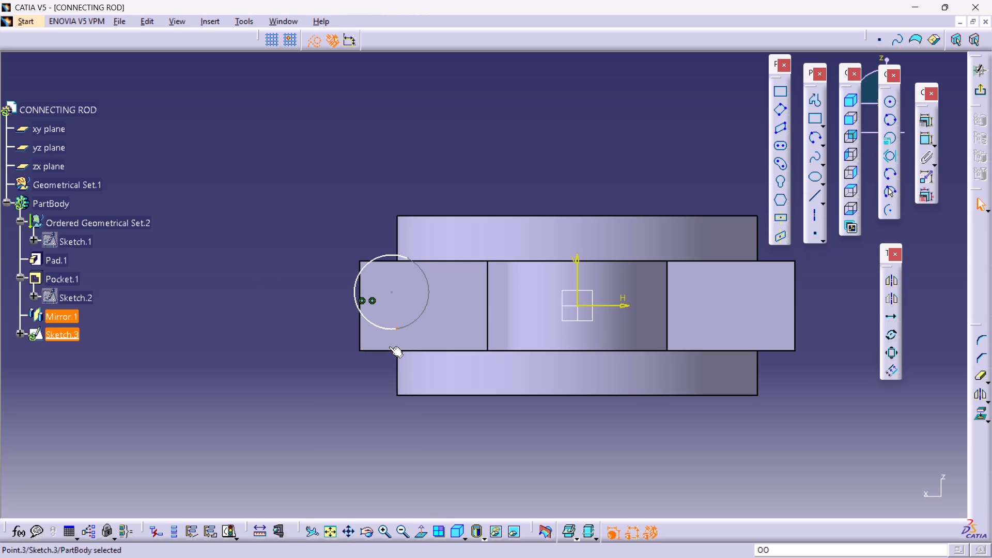
{"action": "left_click", "coordinate": [386, 351], "text": "ctrl"}
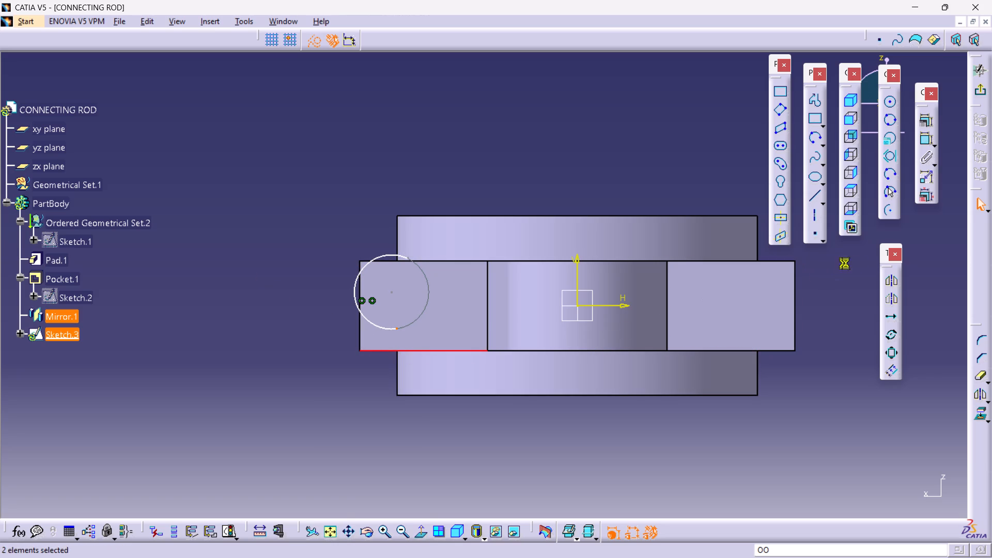
{"action": "left_click", "coordinate": [929, 118]}
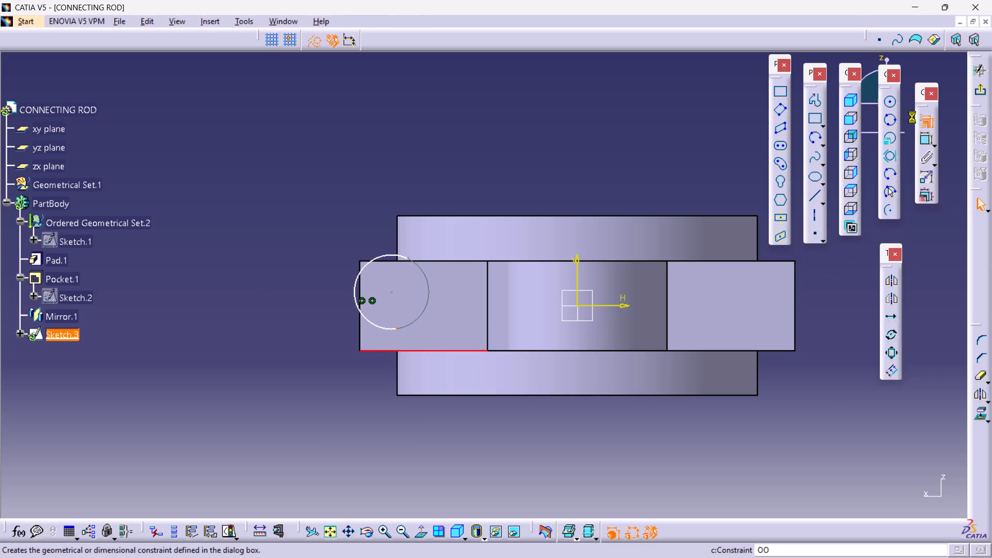
{"action": "left_click", "coordinate": [699, 105]}
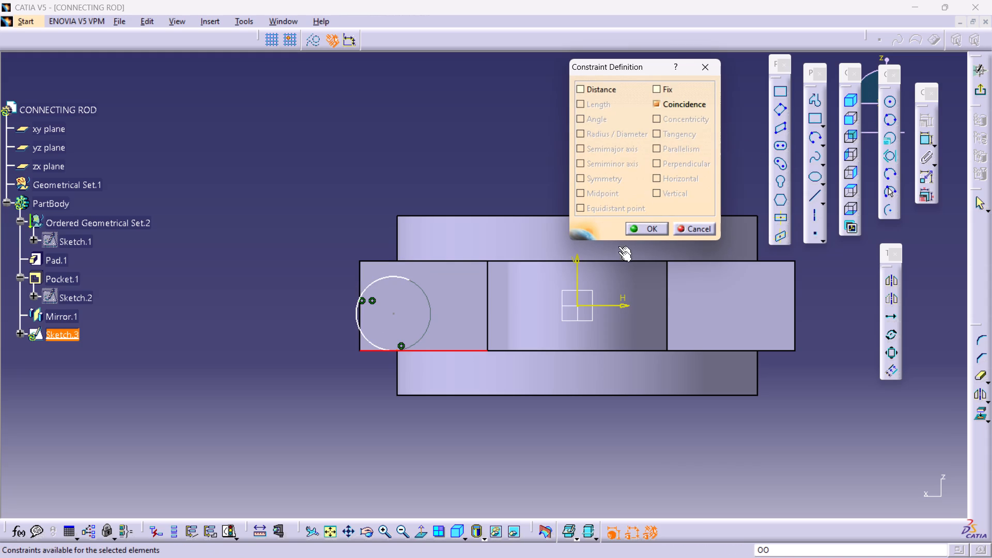
{"action": "left_click", "coordinate": [641, 227]}
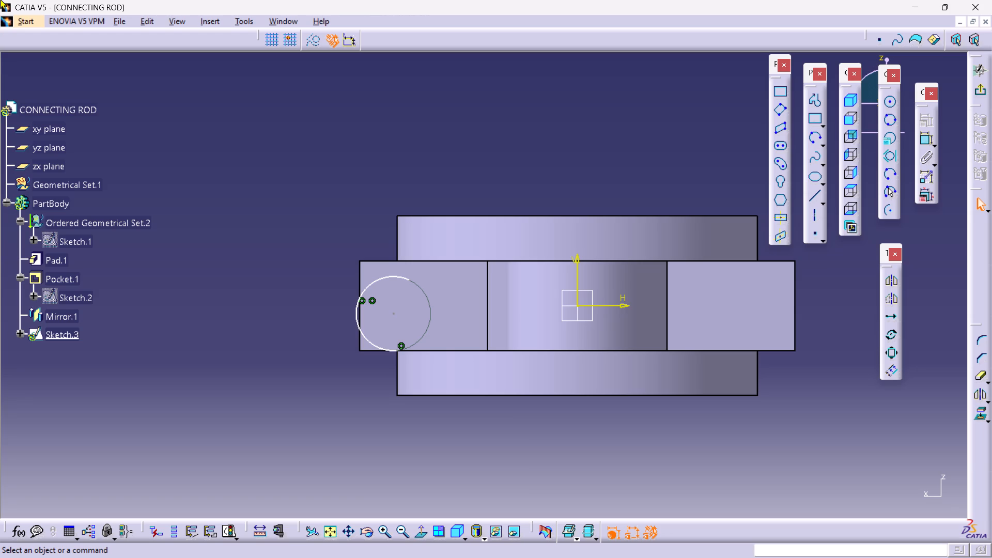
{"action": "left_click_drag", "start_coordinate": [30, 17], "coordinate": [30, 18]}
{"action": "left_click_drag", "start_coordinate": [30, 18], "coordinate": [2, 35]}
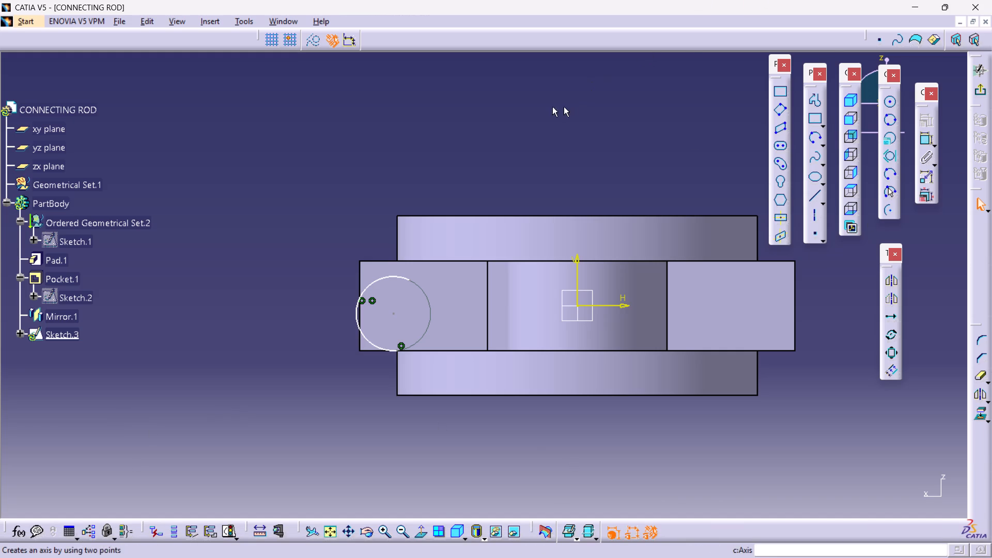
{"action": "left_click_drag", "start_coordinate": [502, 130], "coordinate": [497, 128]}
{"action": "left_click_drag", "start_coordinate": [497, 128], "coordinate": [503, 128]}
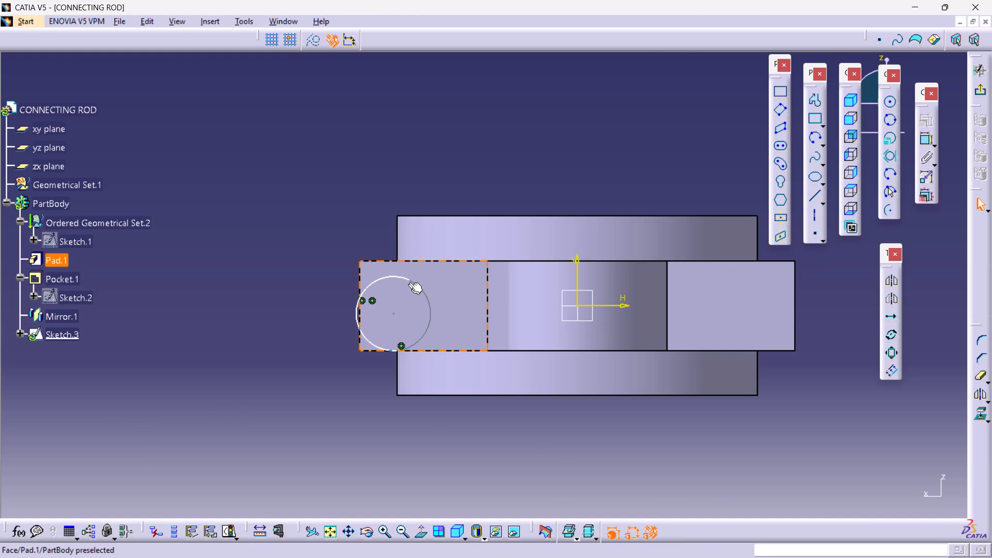
Pull the arc's upper endpoint beyond the face and constrain it coincident with the shoulder face's upper edge.
{"action": "left_click_drag", "start_coordinate": [411, 281], "coordinate": [406, 250]}
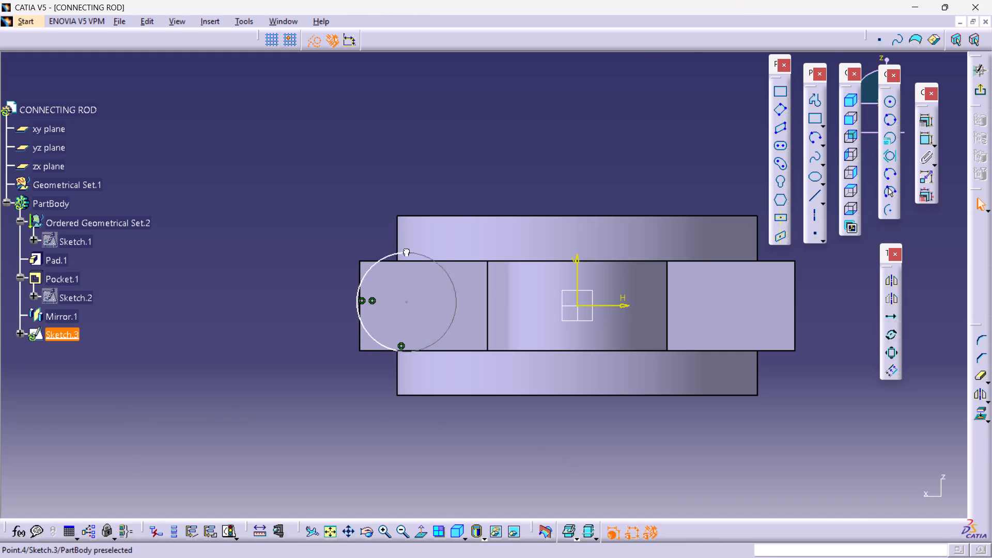
{"action": "left_click_drag", "start_coordinate": [406, 250], "coordinate": [400, 240]}
{"action": "left_click", "coordinate": [417, 258], "text": "ctrl"}
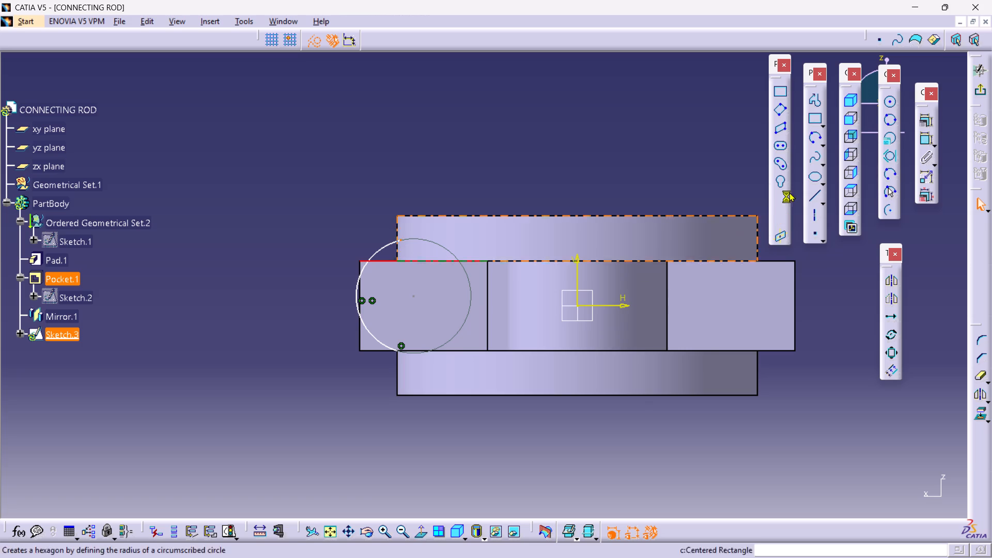
{"action": "left_click", "coordinate": [927, 121]}
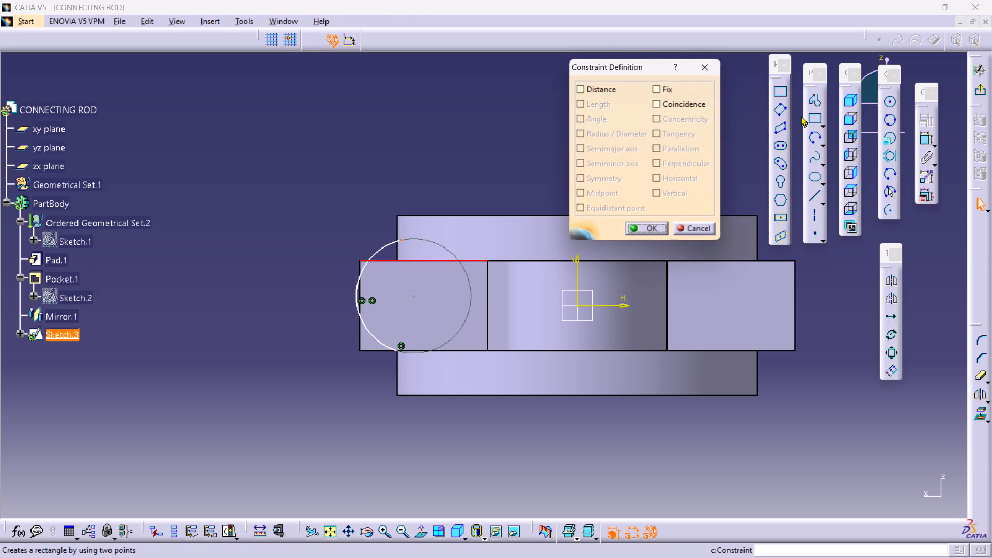
{"action": "left_click", "coordinate": [691, 106]}
{"action": "left_click", "coordinate": [646, 224]}
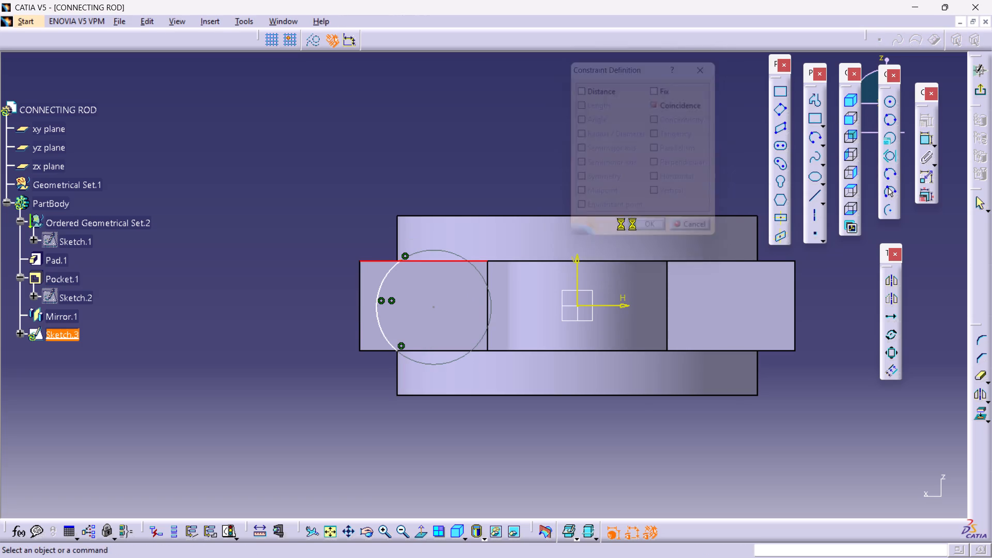
Constrain the arc tangent to the outer edge of the big-end shoulder face.
{"action": "double_click", "coordinate": [342, 223]}
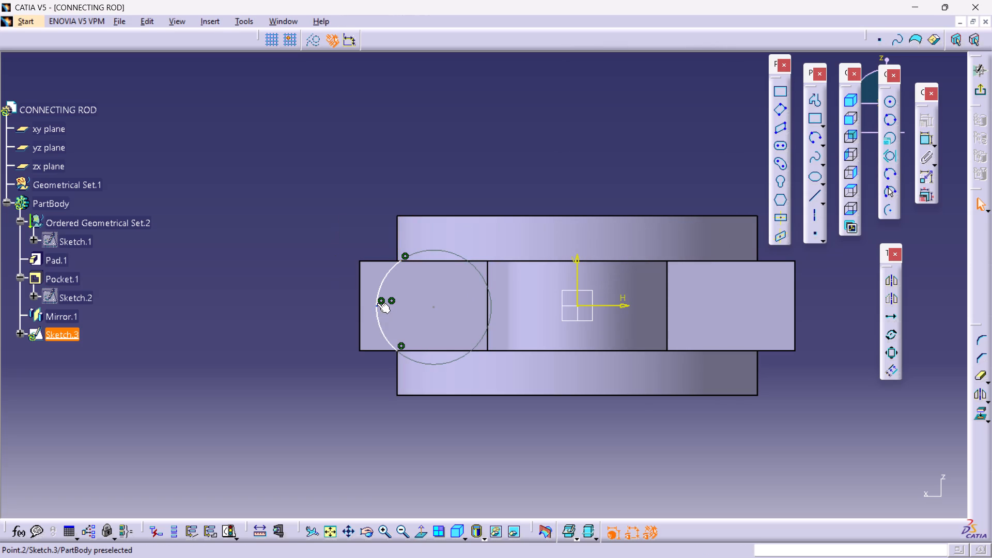
{"action": "left_click", "coordinate": [377, 297]}
{"action": "left_click", "coordinate": [359, 307], "text": "ctrl"}
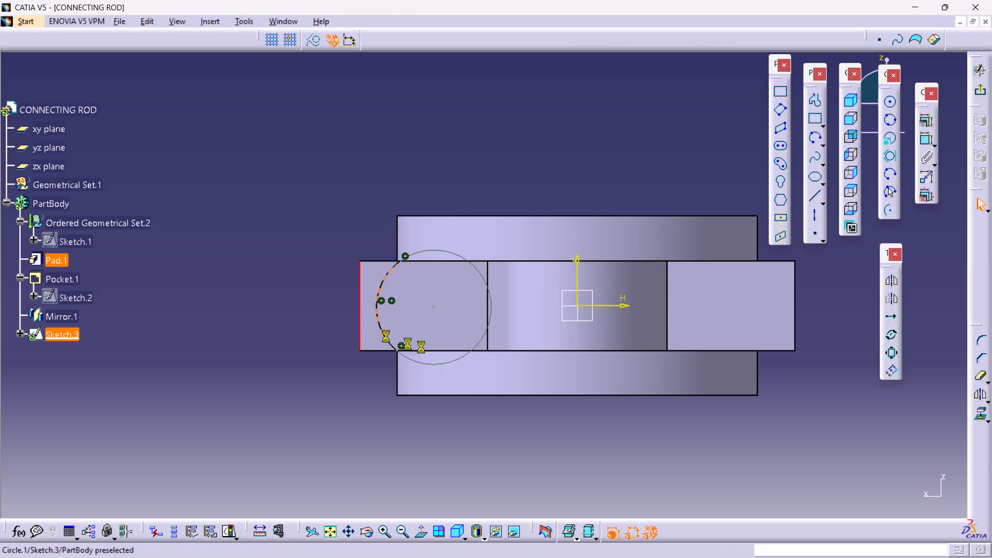
{"action": "left_click", "coordinate": [929, 122]}
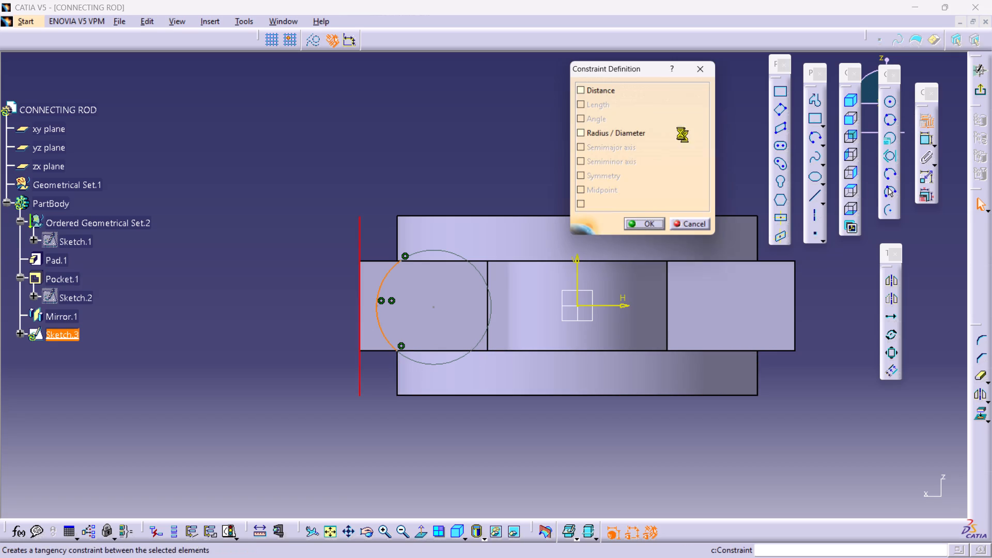
{"action": "left_click", "coordinate": [684, 134]}
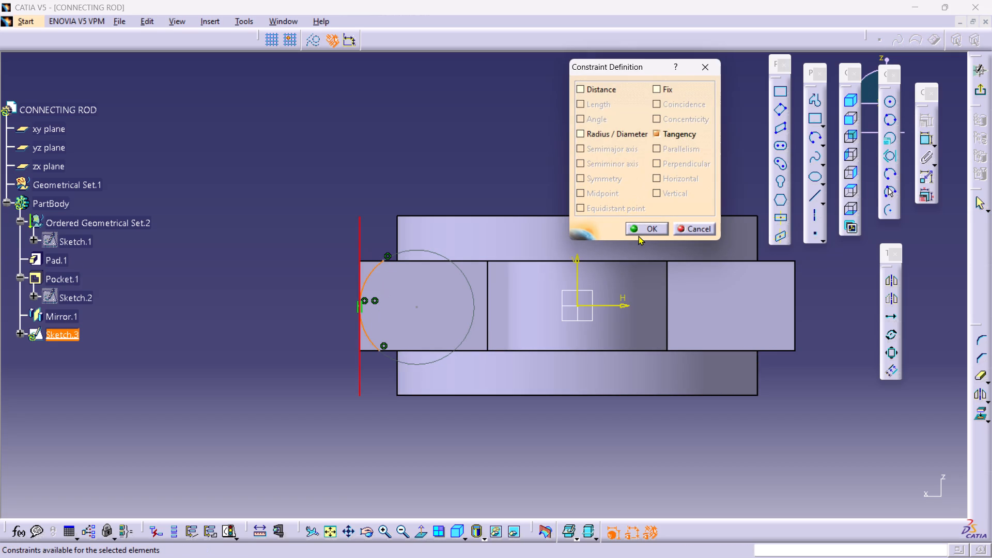
{"action": "left_click", "coordinate": [638, 236]}
{"action": "left_click", "coordinate": [638, 226]}
{"action": "double_click", "coordinate": [332, 217]}
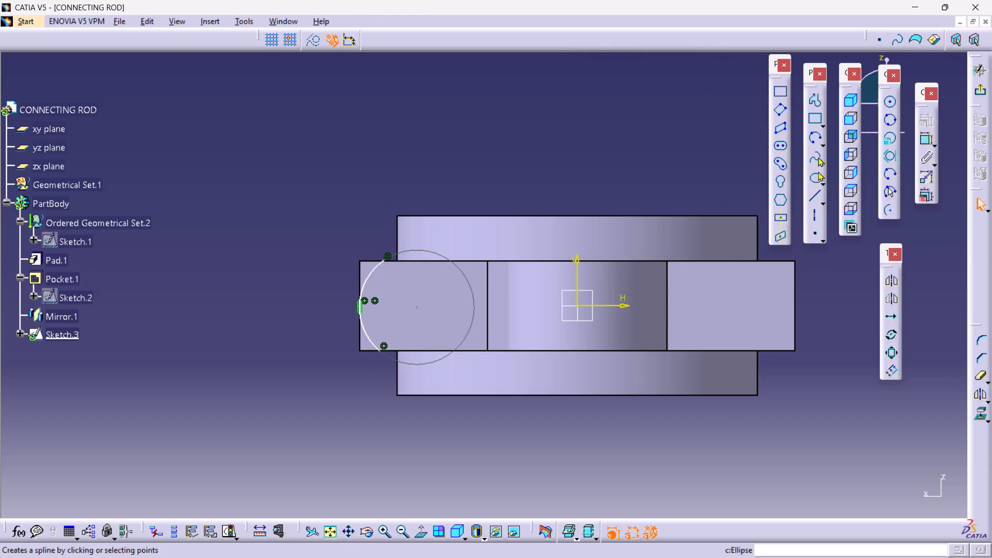
Dimension the arc's radius and set it to 15 mm.
{"action": "left_click", "coordinate": [925, 141]}
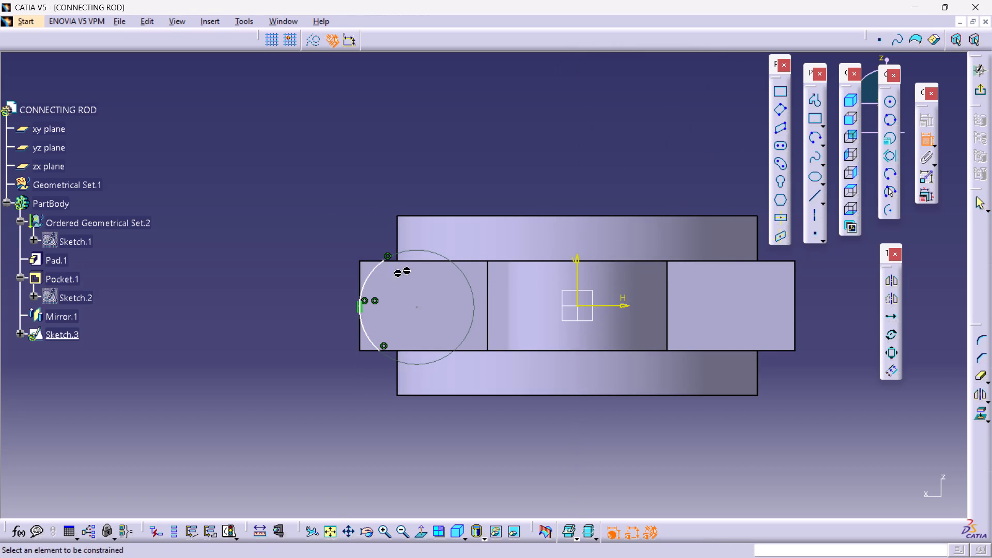
{"action": "left_click", "coordinate": [362, 285]}
{"action": "left_click", "coordinate": [323, 253]}
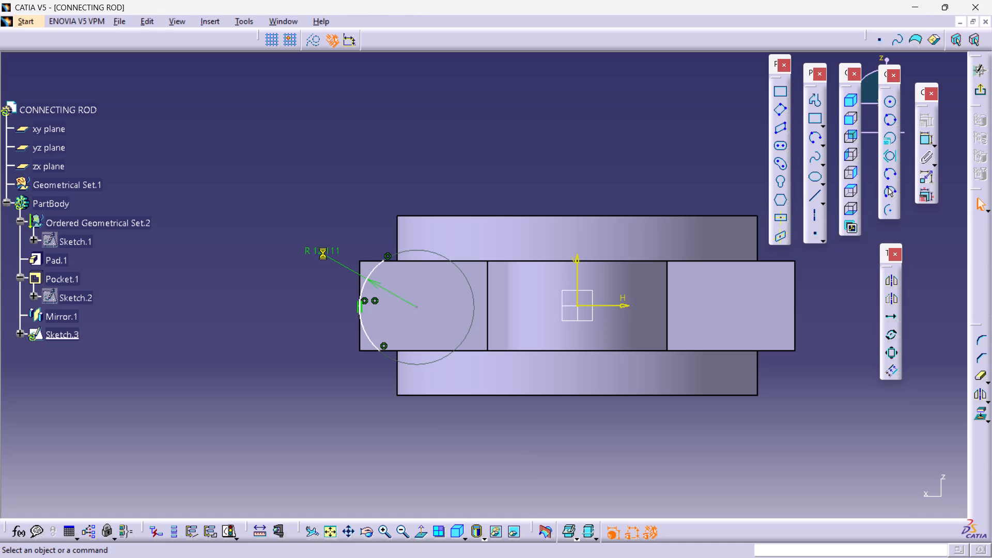
{"action": "double_click", "coordinate": [317, 248]}
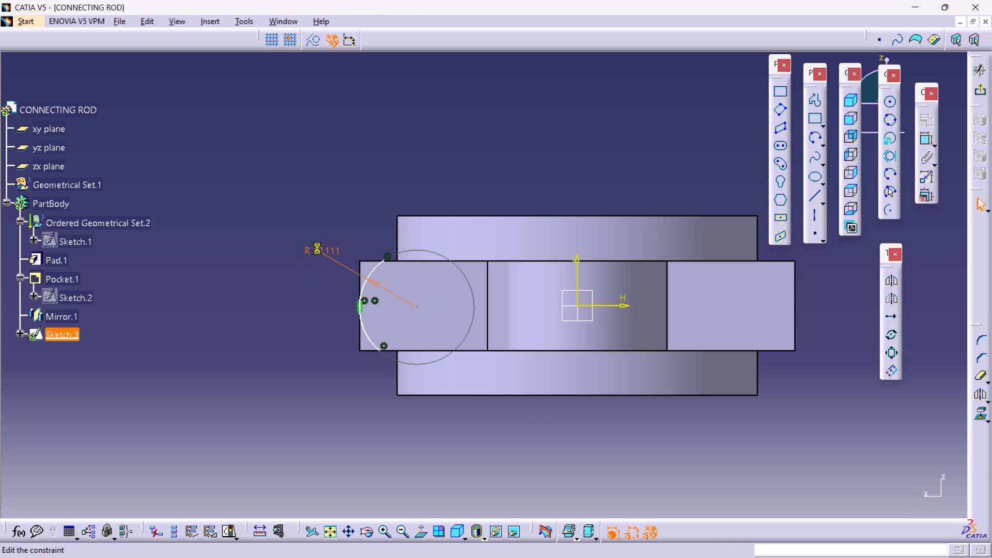
{"action": "type", "text": "15"}
{"action": "key", "text": "3"}
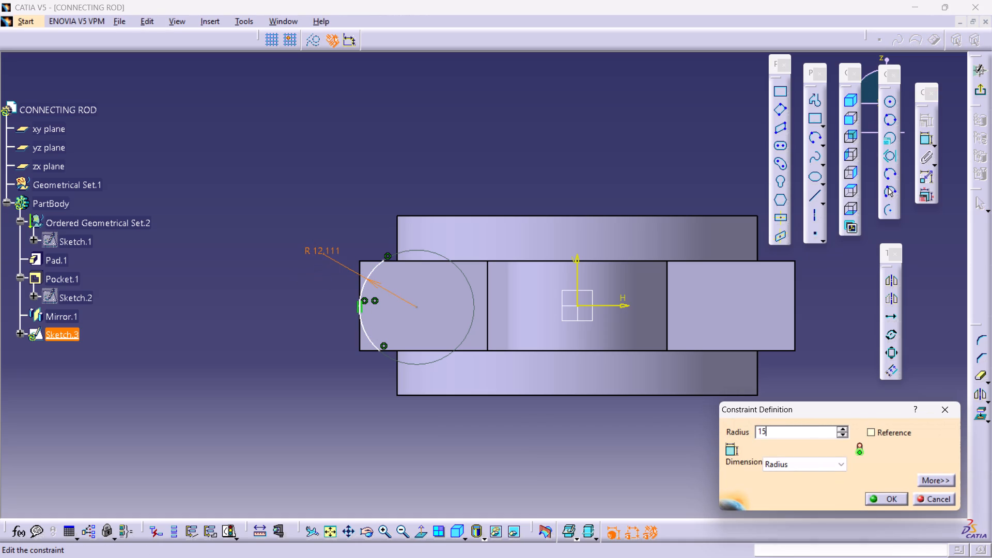
{"action": "key", "text": "BackSpace"}
{"action": "key", "text": "Return"}
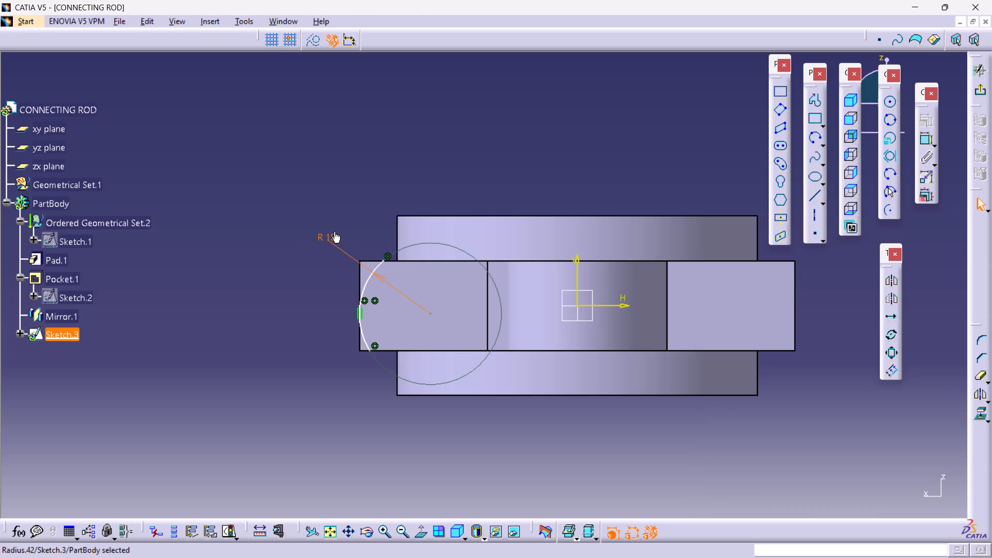
{"action": "double_click", "coordinate": [334, 231]}
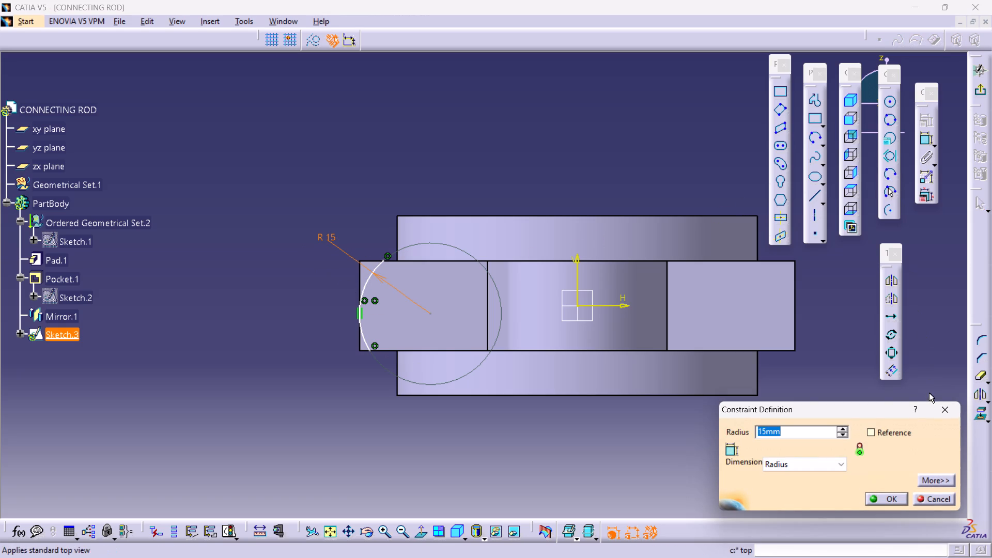
{"action": "left_click", "coordinate": [943, 407]}
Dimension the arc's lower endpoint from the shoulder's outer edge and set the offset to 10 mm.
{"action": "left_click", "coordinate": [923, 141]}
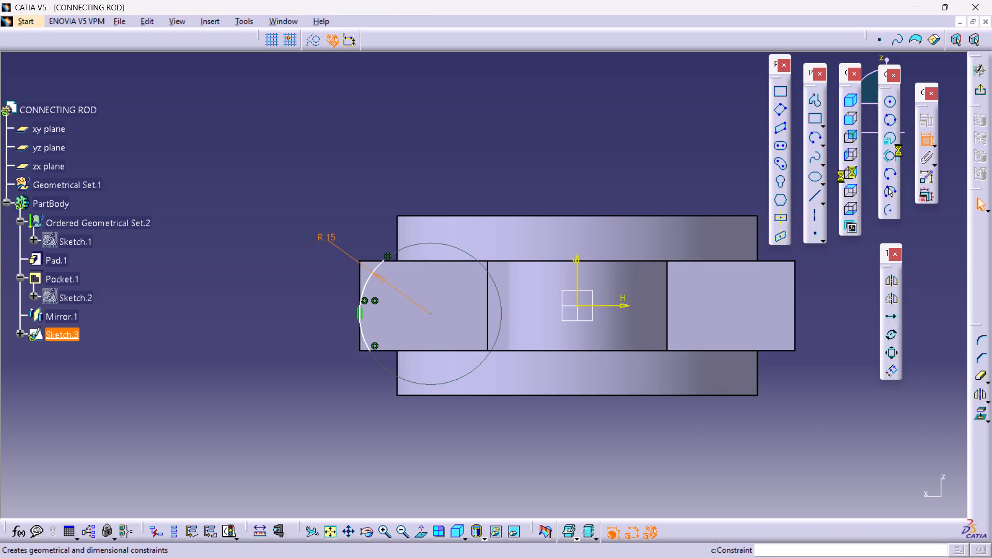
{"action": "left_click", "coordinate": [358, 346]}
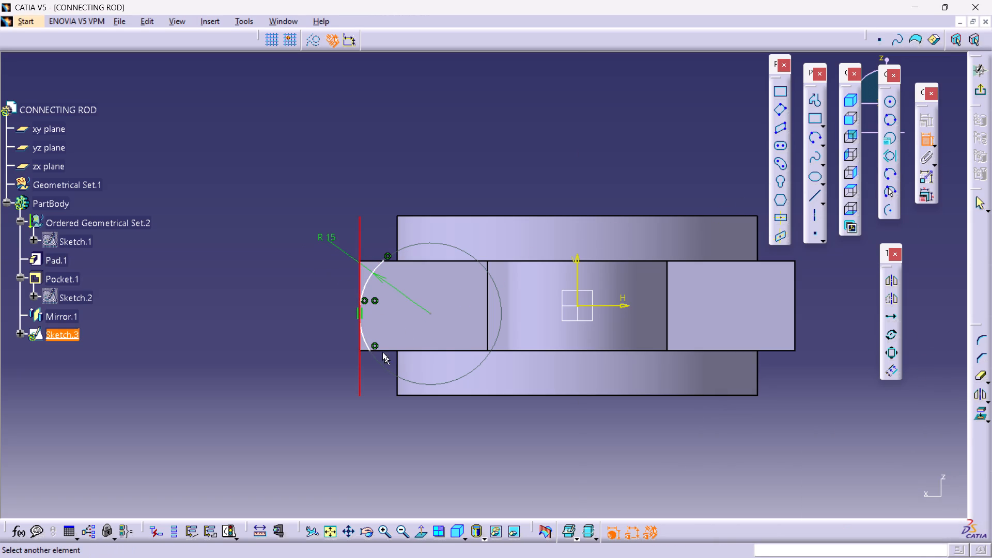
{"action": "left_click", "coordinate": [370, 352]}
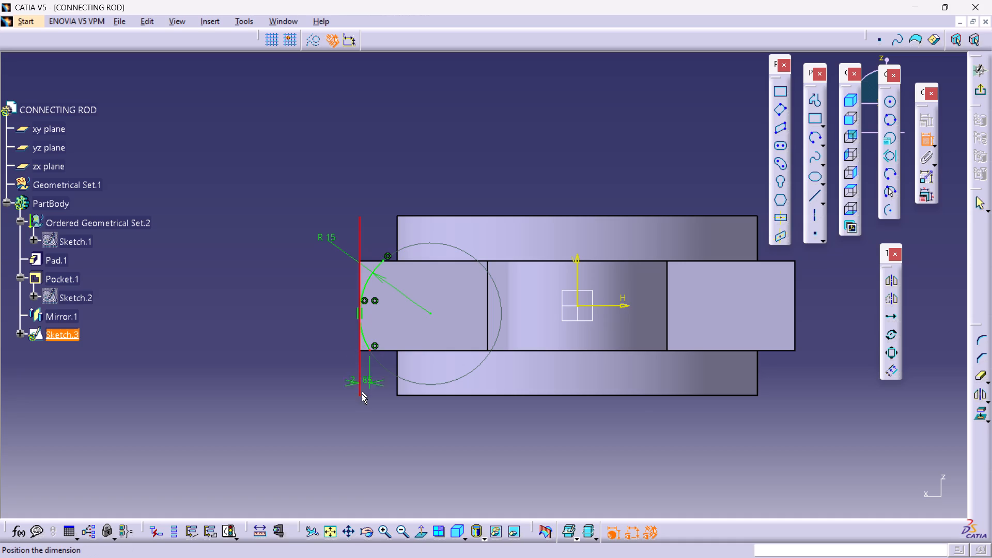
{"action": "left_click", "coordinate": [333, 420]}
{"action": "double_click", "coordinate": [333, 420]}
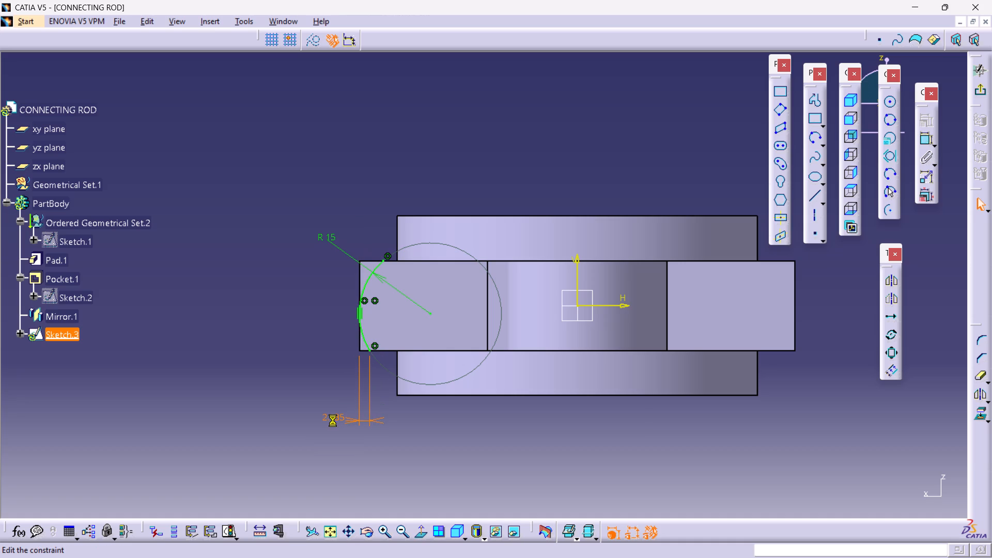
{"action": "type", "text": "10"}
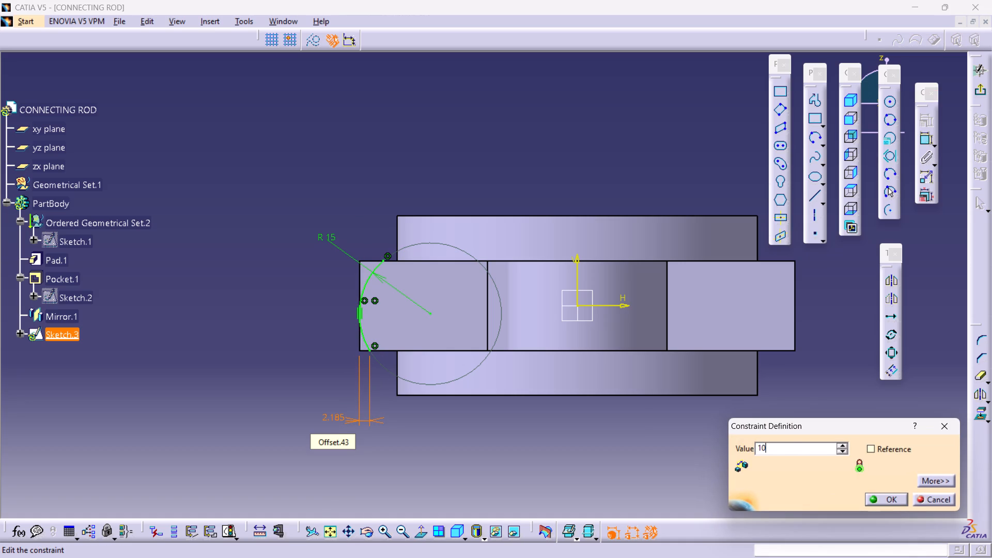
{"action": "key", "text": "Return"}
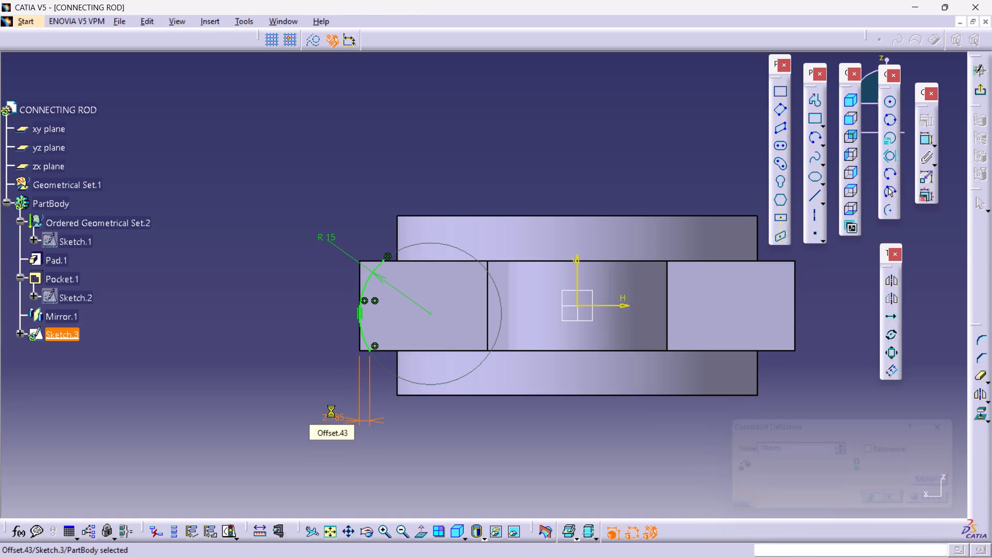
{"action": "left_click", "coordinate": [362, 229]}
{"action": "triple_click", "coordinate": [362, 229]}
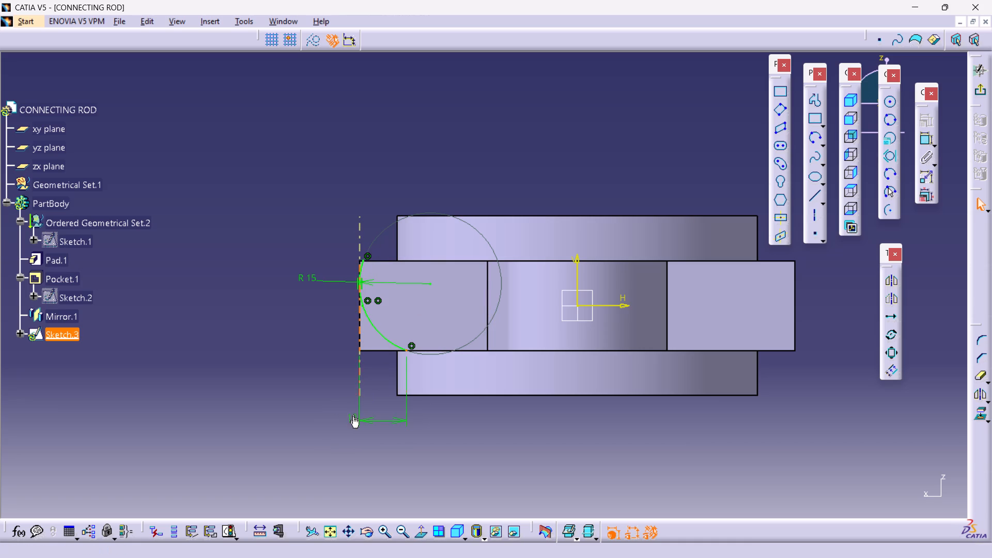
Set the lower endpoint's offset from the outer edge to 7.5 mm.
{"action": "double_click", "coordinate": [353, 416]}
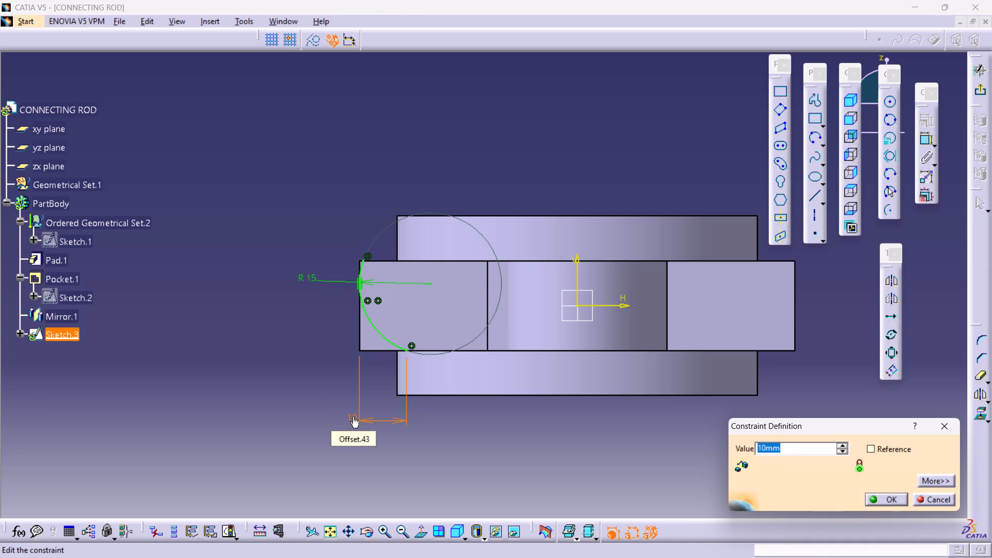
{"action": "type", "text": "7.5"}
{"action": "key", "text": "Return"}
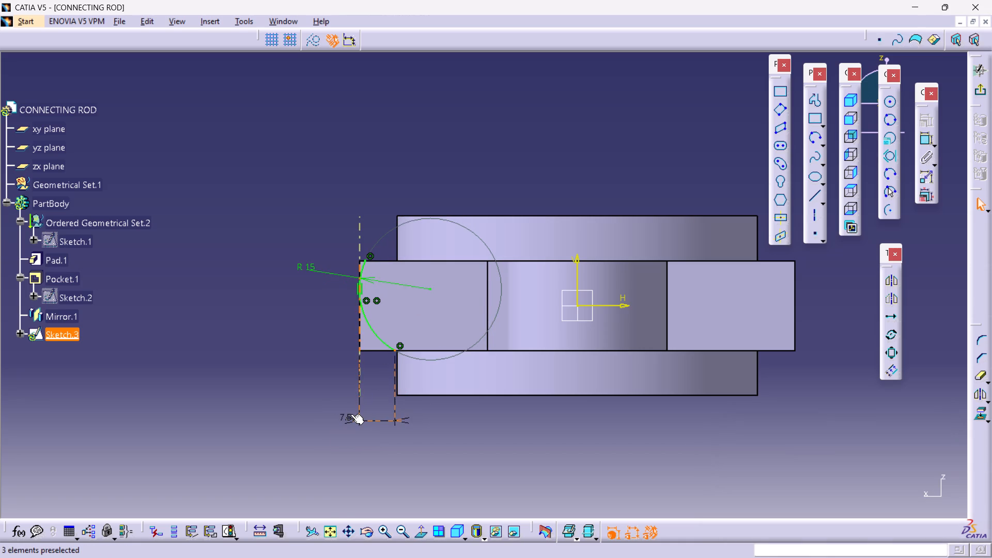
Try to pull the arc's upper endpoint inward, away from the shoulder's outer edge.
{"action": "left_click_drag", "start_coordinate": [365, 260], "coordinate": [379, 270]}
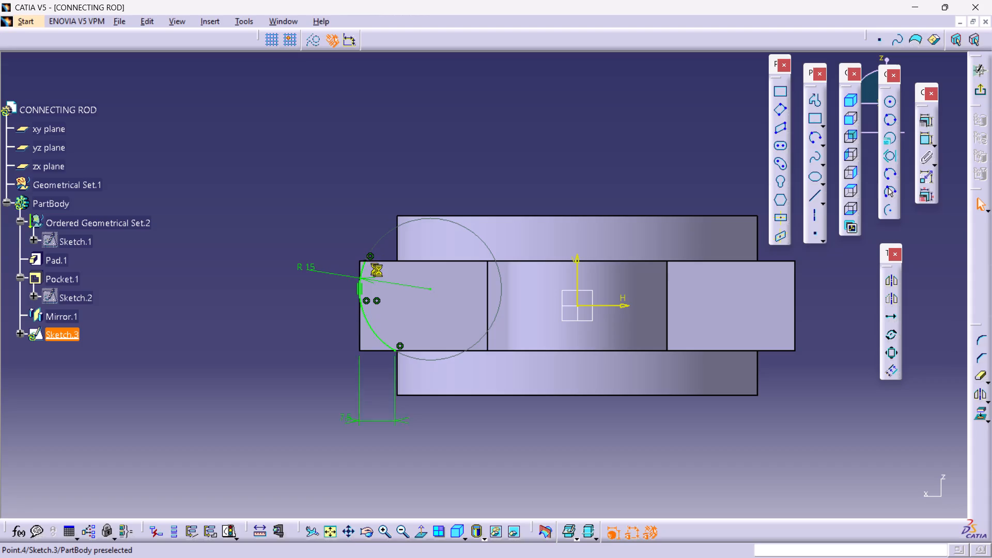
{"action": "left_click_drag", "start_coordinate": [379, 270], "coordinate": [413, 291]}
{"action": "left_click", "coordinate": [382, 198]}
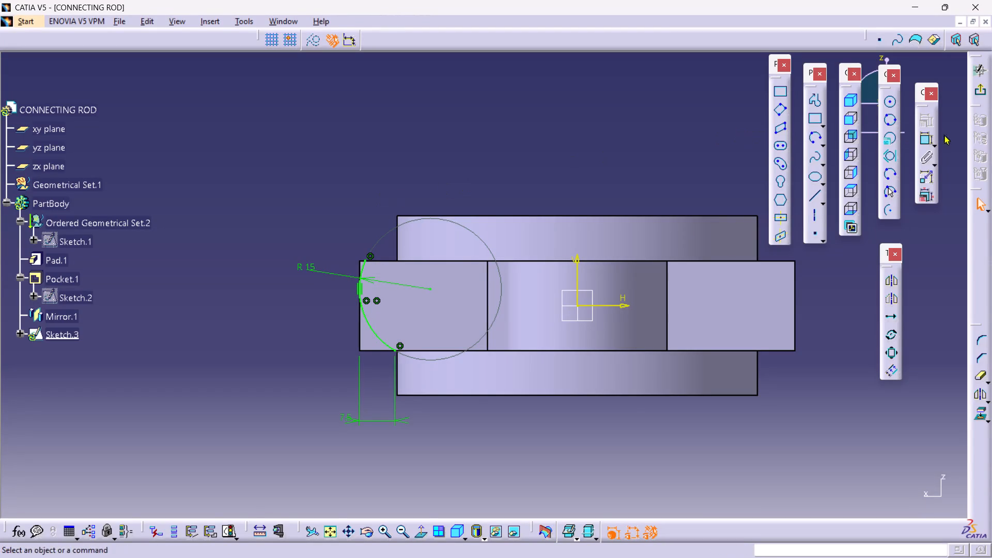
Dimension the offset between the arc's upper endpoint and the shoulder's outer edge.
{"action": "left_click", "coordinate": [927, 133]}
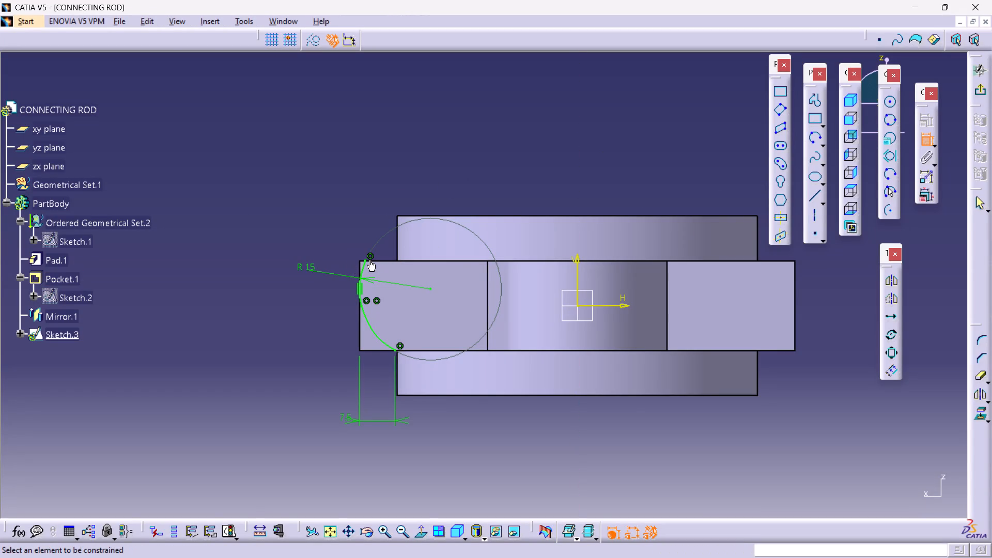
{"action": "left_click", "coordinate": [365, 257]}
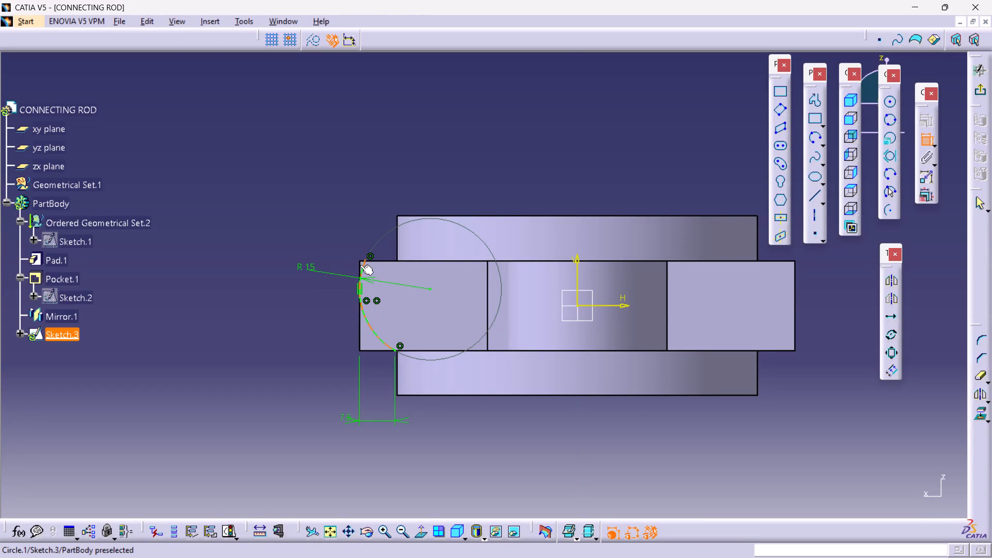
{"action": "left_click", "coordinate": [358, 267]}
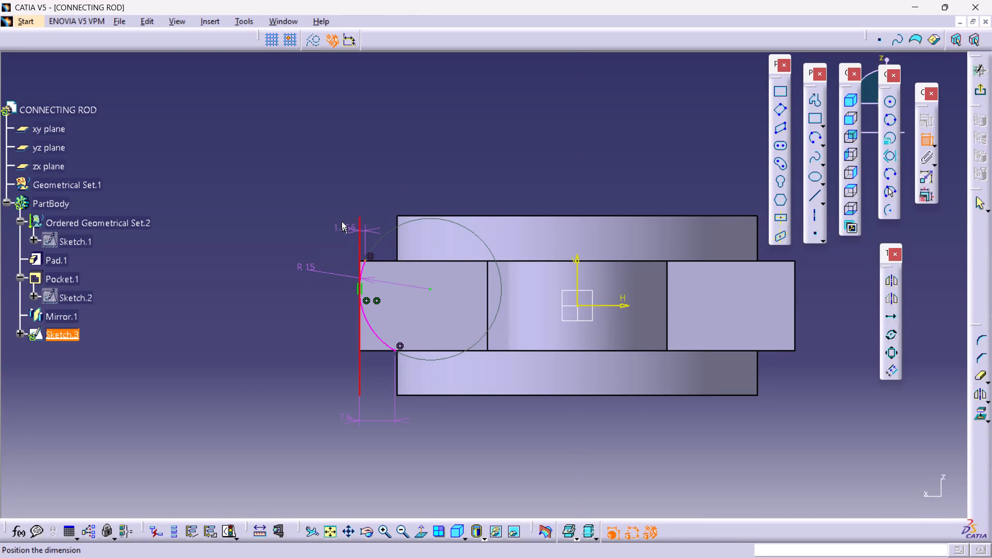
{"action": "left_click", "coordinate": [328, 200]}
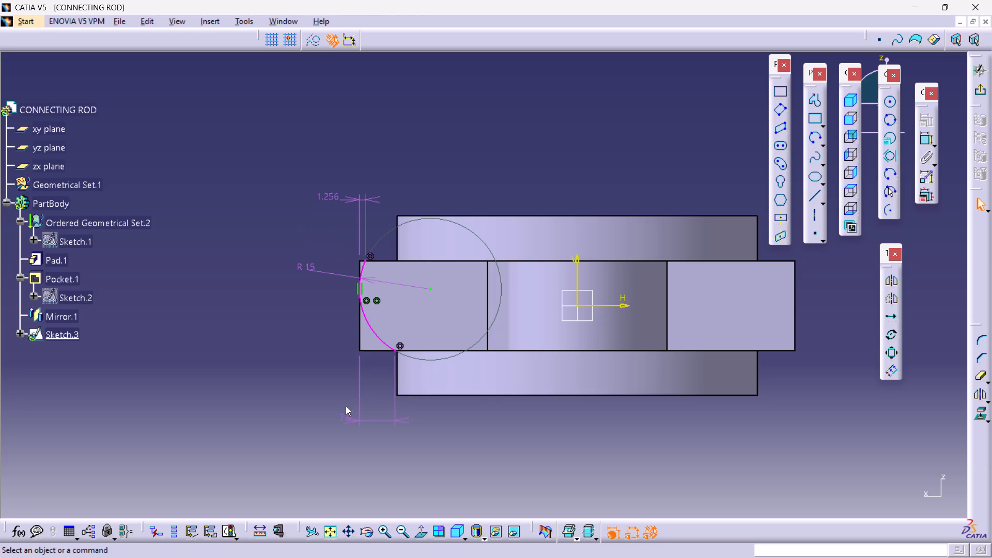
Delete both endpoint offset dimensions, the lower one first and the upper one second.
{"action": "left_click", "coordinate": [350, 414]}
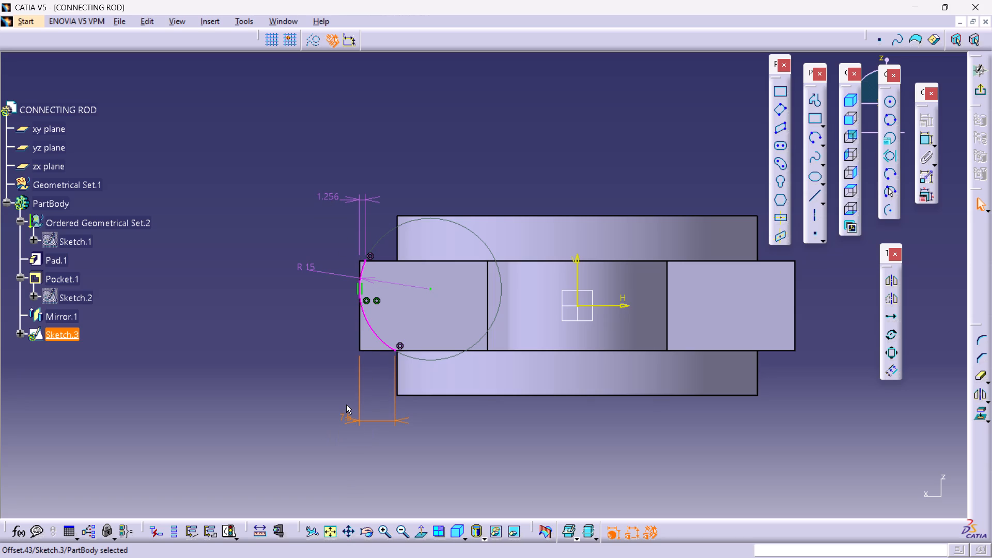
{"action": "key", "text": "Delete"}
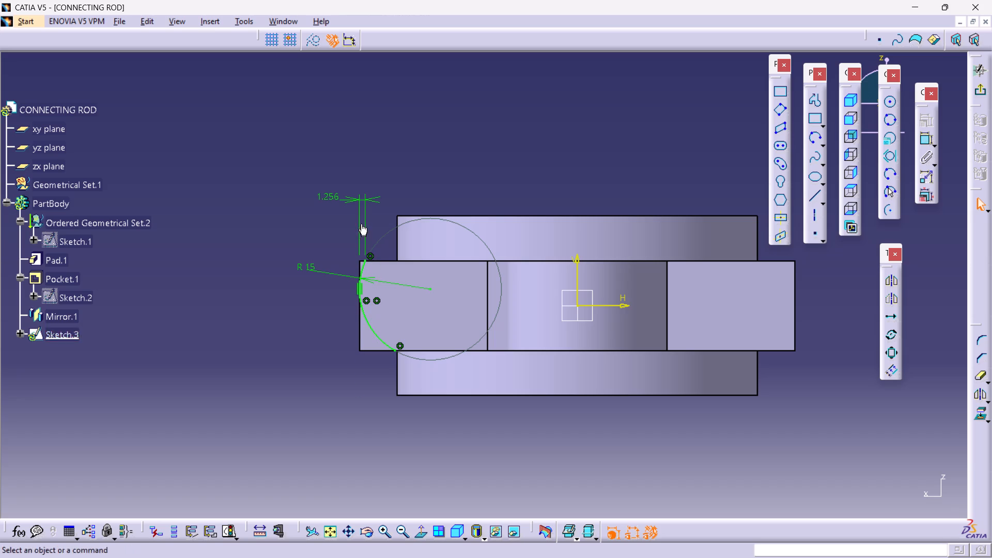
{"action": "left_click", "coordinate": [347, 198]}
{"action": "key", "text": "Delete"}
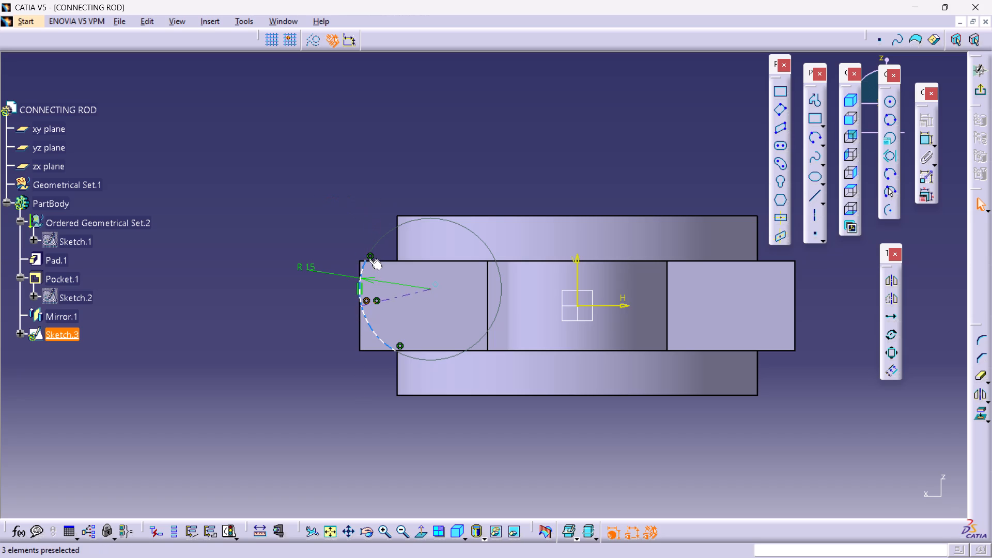
Slide the arc's upper endpoint inward along the upper edge until both arc ends sit roughly equally far from the outer edge.
{"action": "left_click_drag", "start_coordinate": [367, 260], "coordinate": [384, 256]}
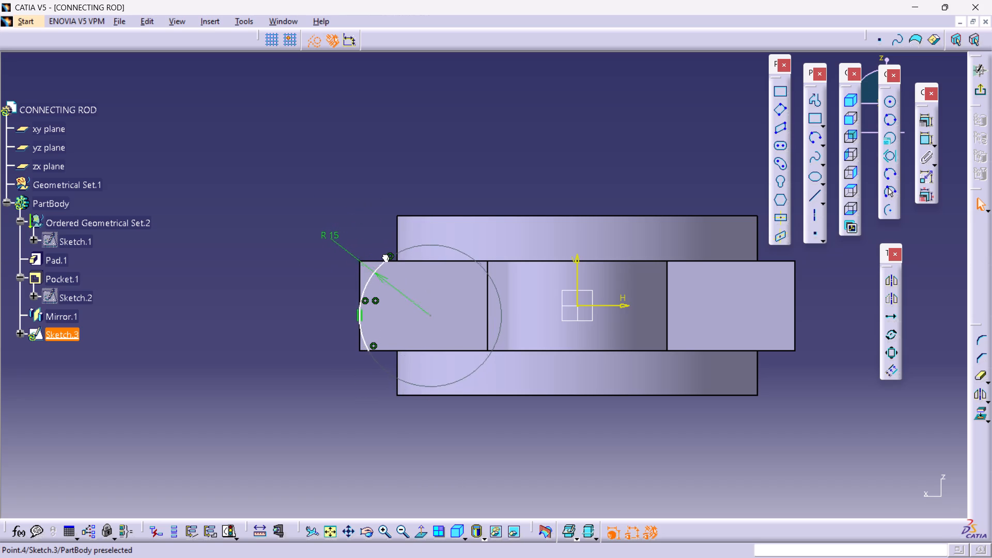
{"action": "left_click_drag", "start_coordinate": [384, 256], "coordinate": [379, 253]}
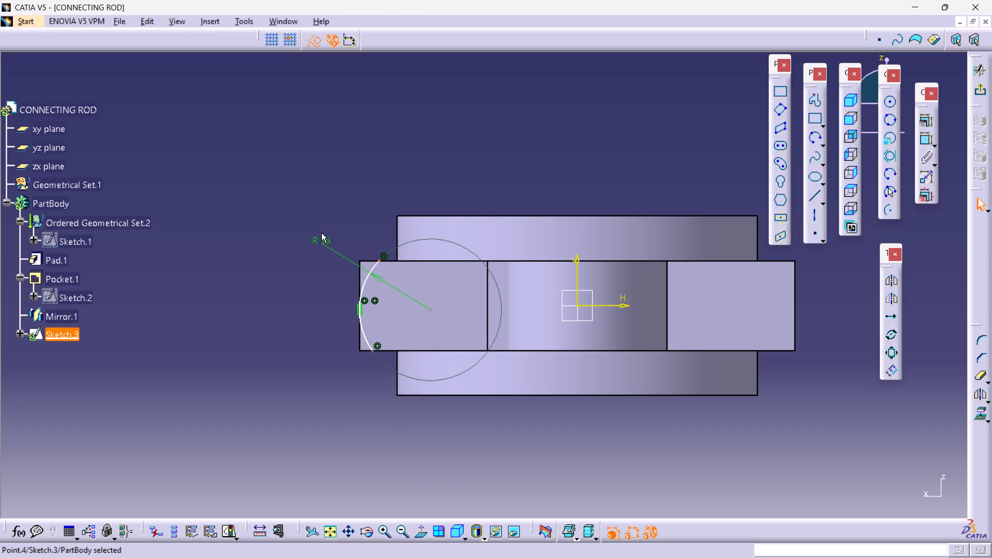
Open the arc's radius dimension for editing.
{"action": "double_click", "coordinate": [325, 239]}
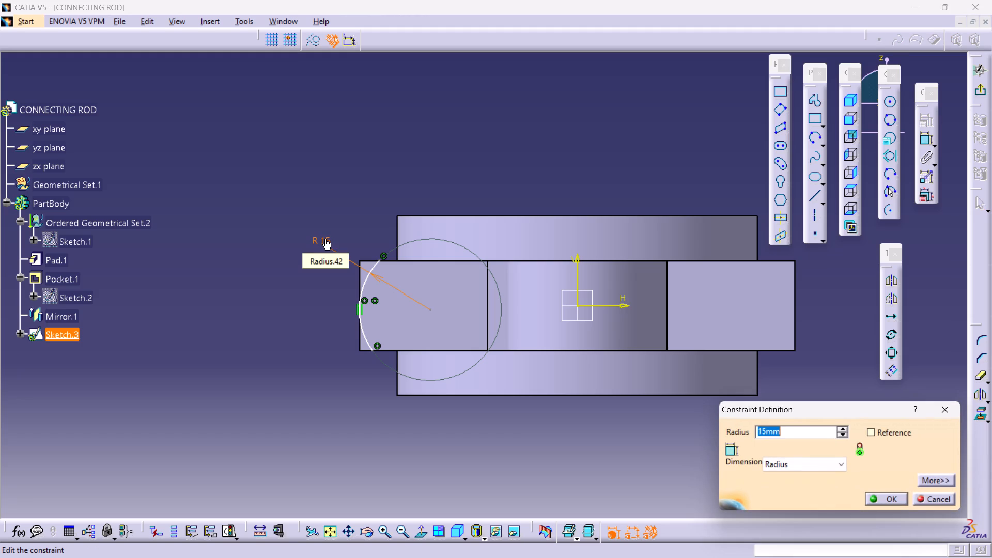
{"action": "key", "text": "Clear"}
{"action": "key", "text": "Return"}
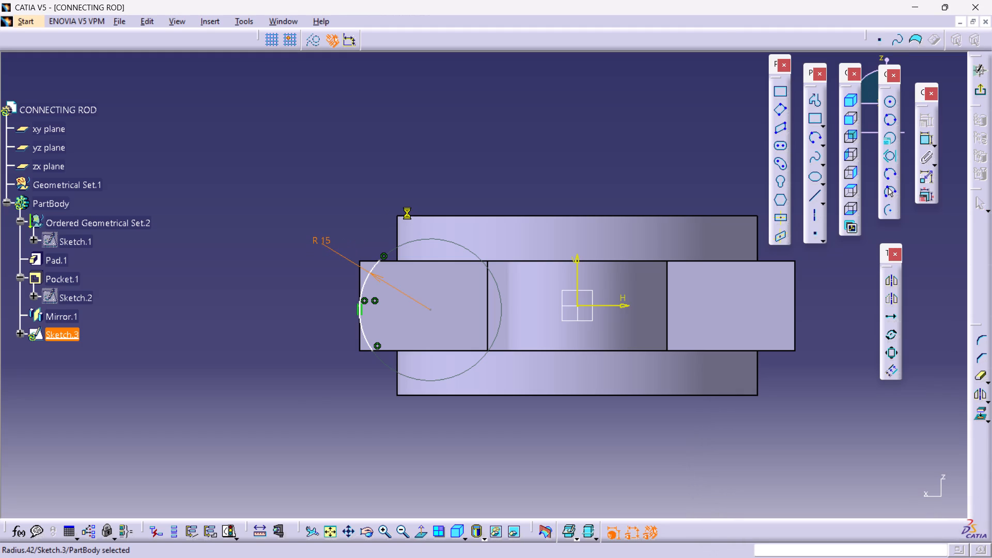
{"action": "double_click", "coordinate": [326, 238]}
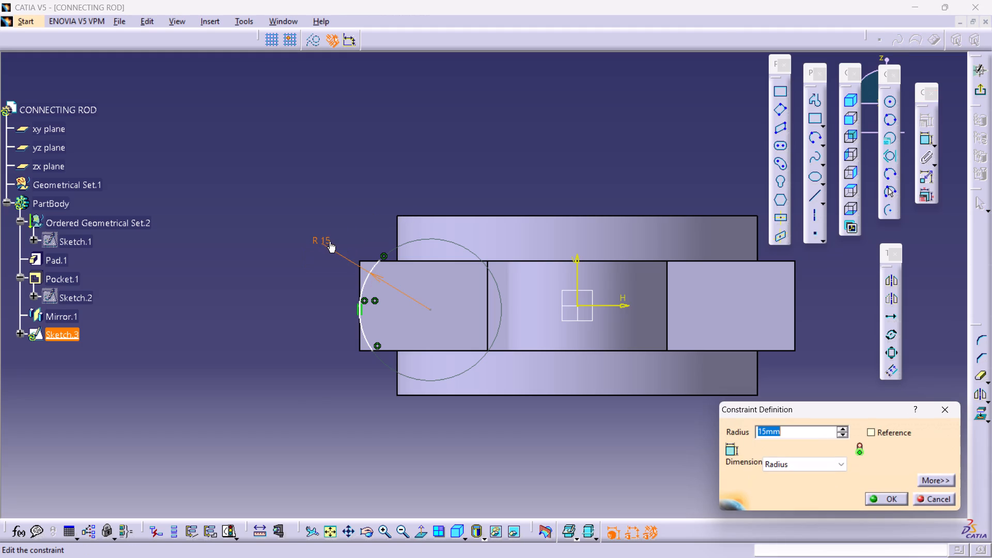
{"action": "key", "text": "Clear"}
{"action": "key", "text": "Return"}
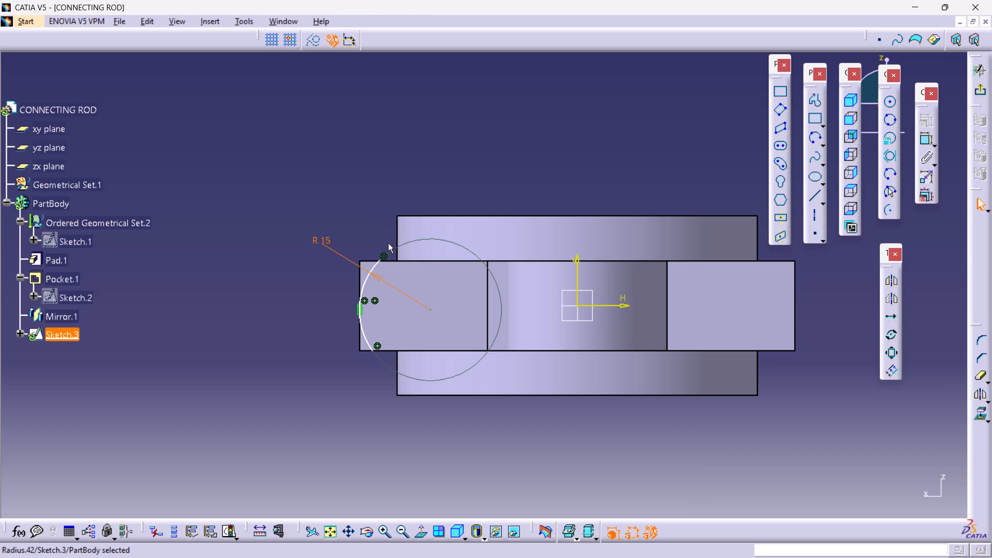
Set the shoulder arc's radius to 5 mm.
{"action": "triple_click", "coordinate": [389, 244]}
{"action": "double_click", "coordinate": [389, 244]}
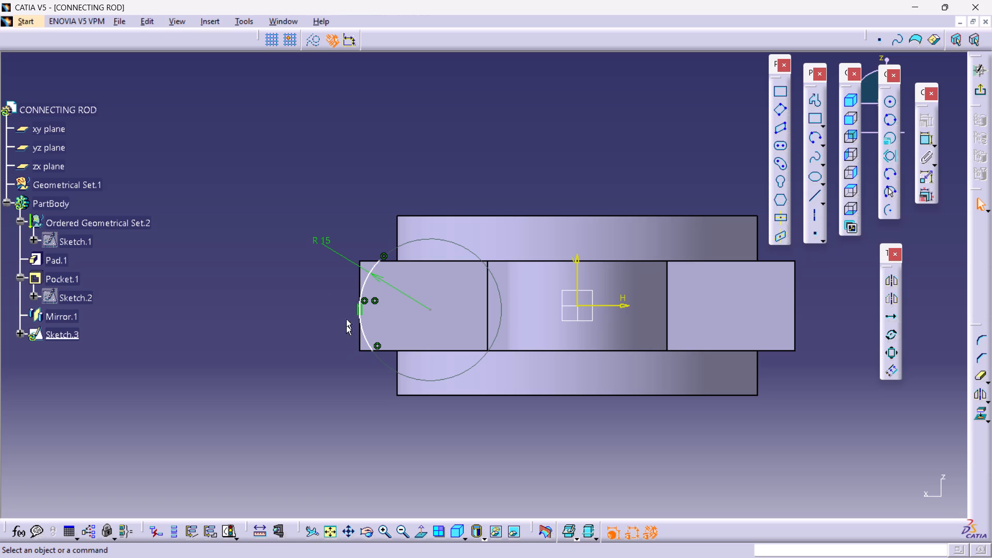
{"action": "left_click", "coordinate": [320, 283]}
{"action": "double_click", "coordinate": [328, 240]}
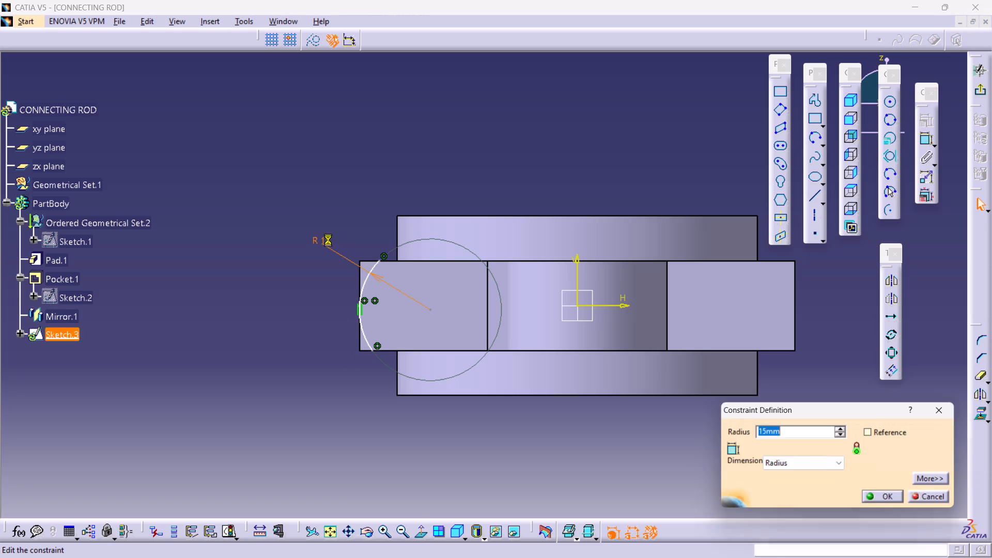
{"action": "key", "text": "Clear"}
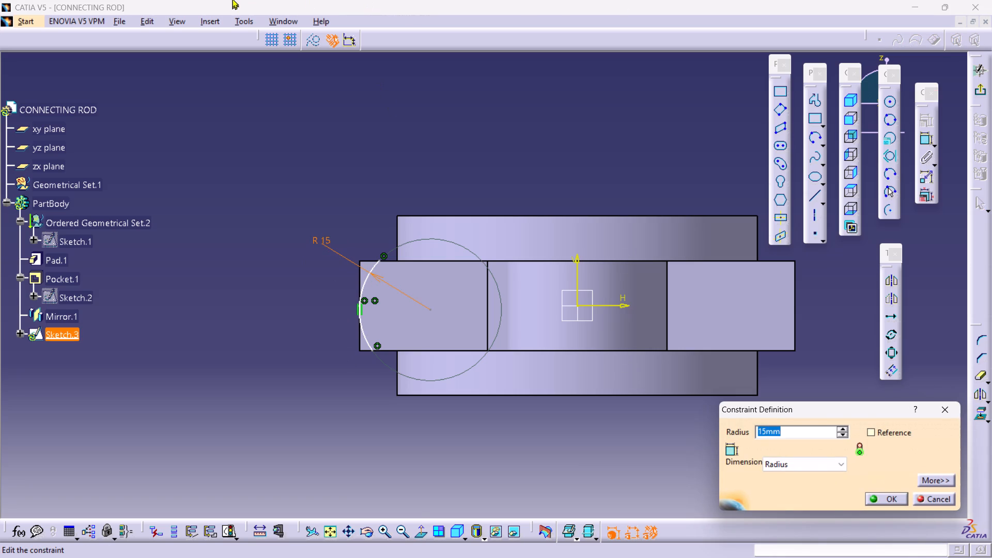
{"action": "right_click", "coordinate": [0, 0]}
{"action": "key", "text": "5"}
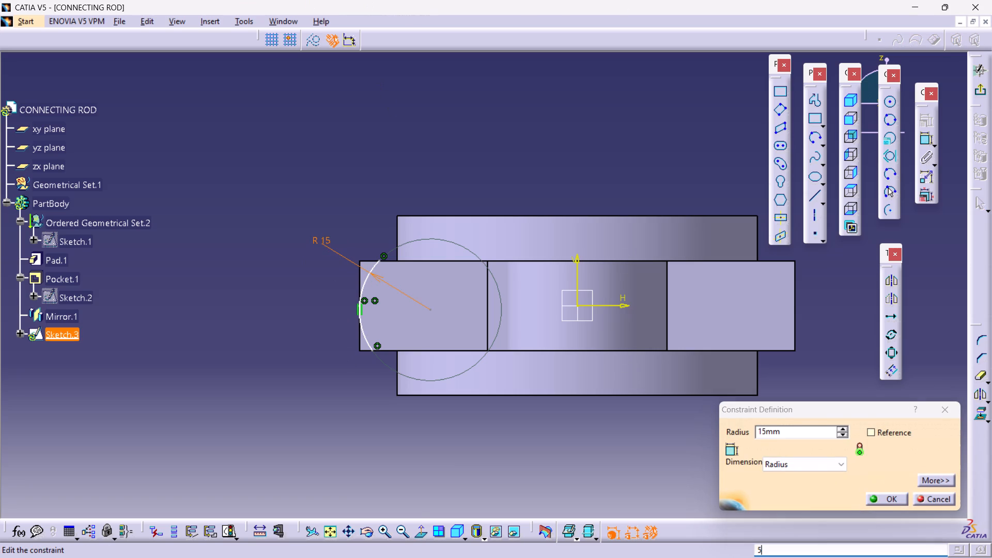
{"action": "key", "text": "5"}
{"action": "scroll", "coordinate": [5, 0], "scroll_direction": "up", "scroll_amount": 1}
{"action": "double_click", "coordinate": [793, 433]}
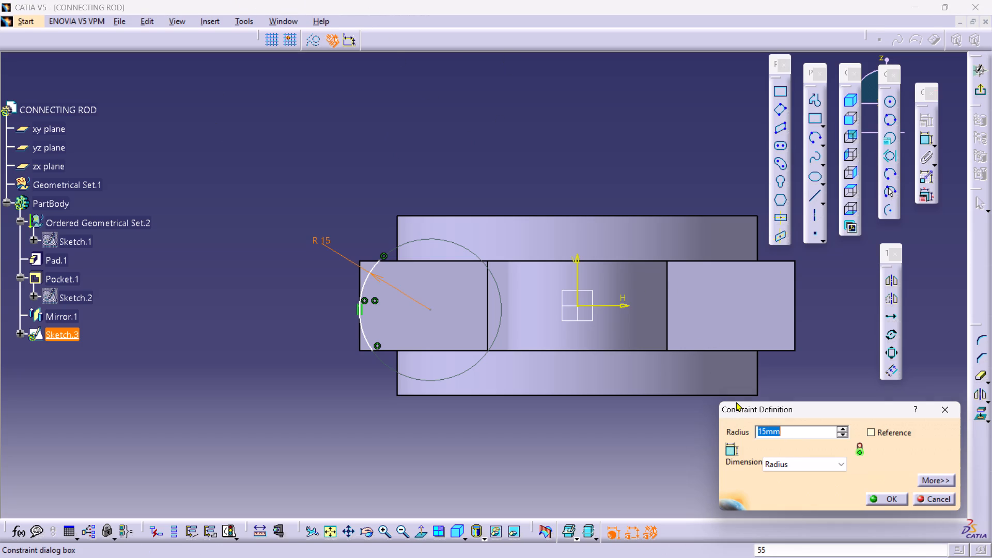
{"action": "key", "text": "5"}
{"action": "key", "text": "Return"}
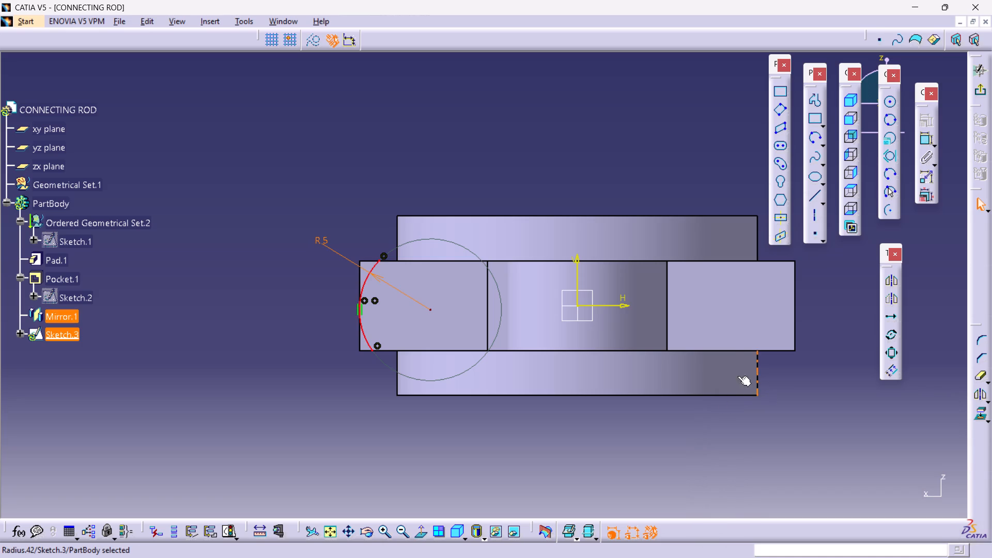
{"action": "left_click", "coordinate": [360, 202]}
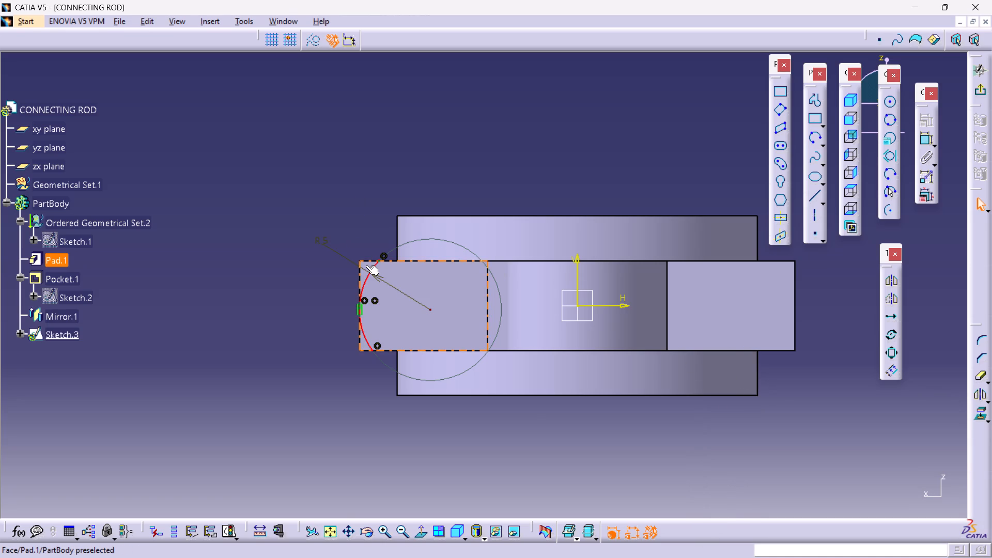
Set the shoulder arc's radius to 10 mm and exit the sketch.
{"action": "double_click", "coordinate": [326, 239]}
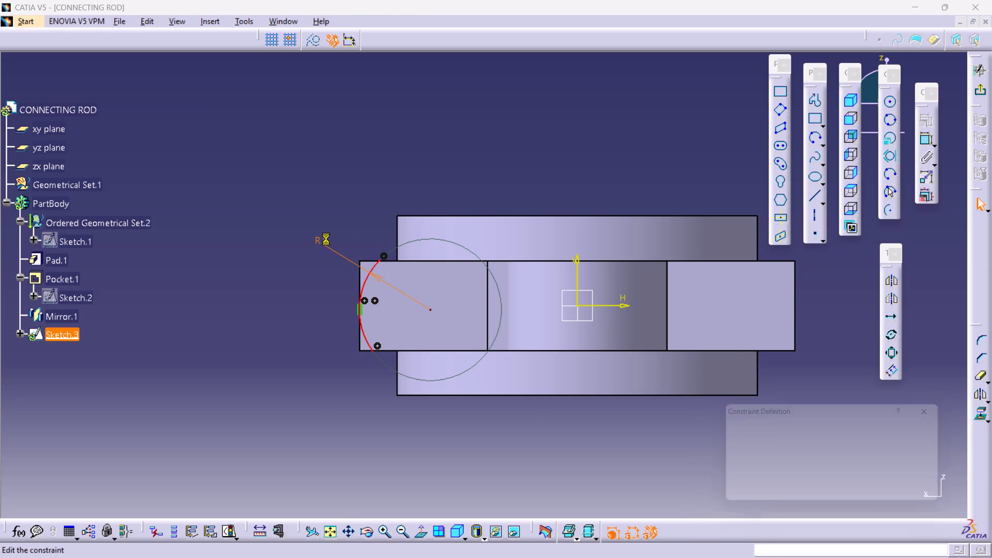
{"action": "type", "text": "12"}
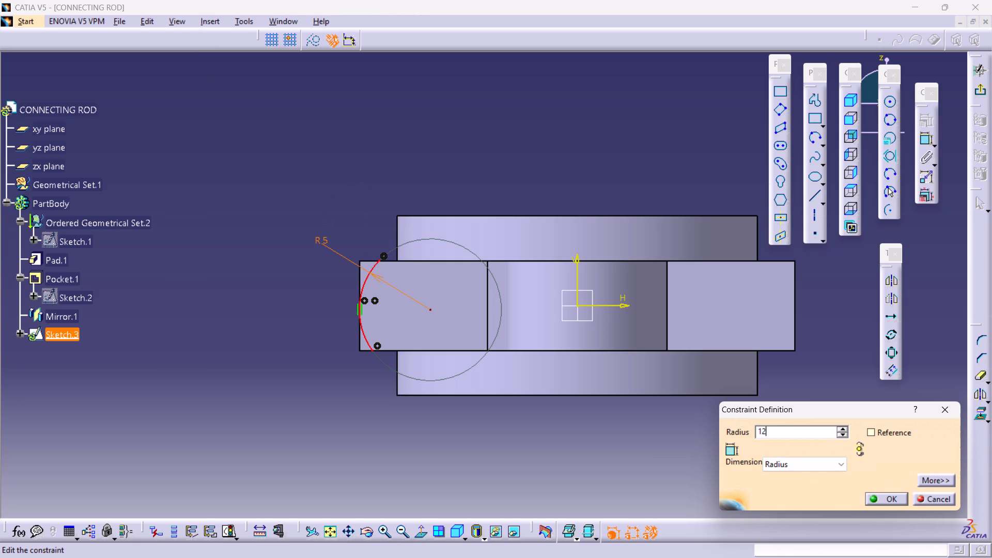
{"action": "key", "text": "BackSpace"}
{"action": "key", "text": "0"}
{"action": "key", "text": "Return"}
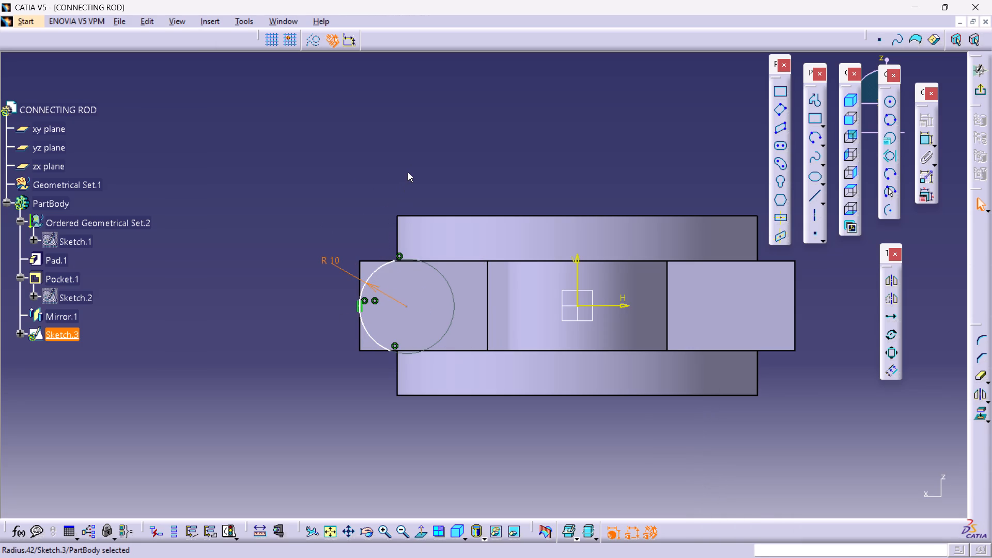
{"action": "double_click", "coordinate": [394, 146]}
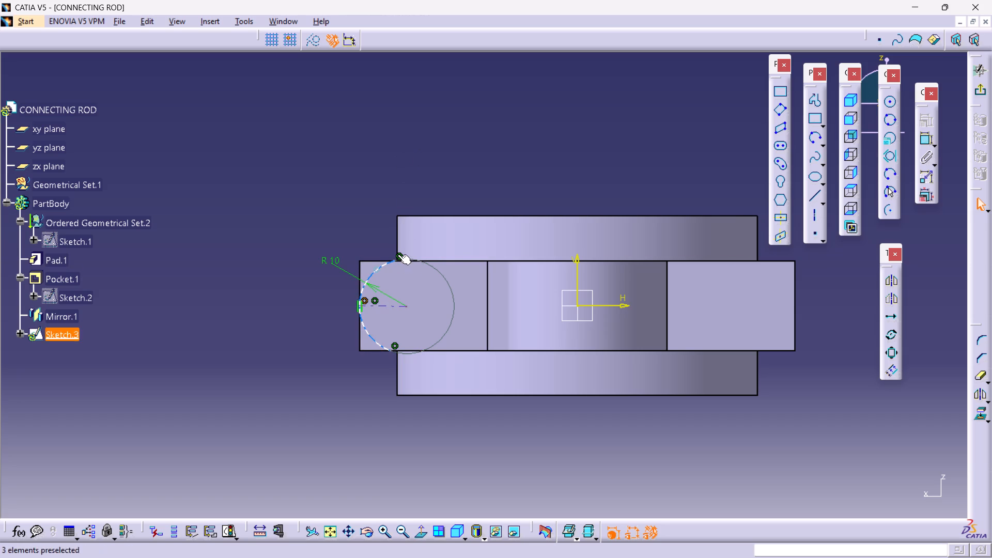
{"action": "double_click", "coordinate": [393, 173]}
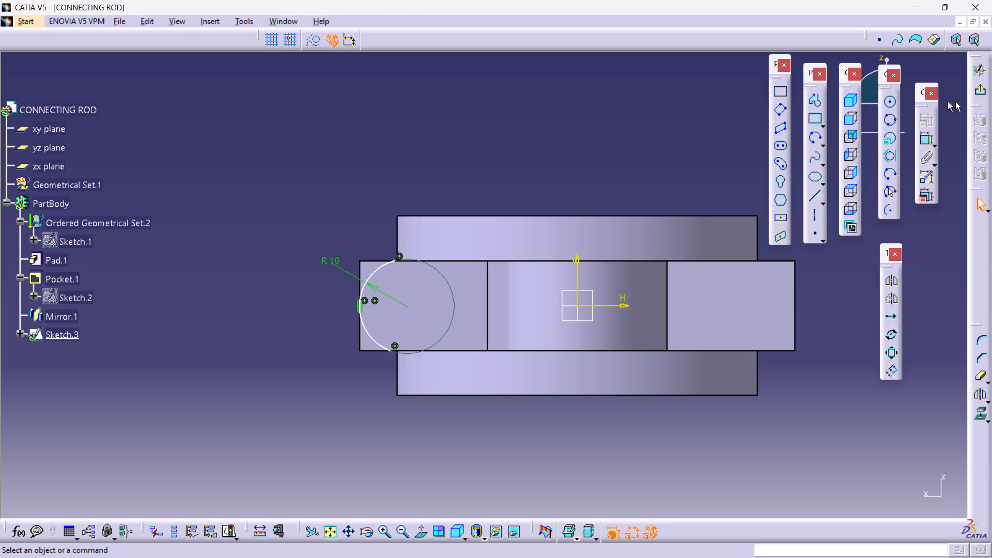
{"action": "left_click", "coordinate": [979, 84]}
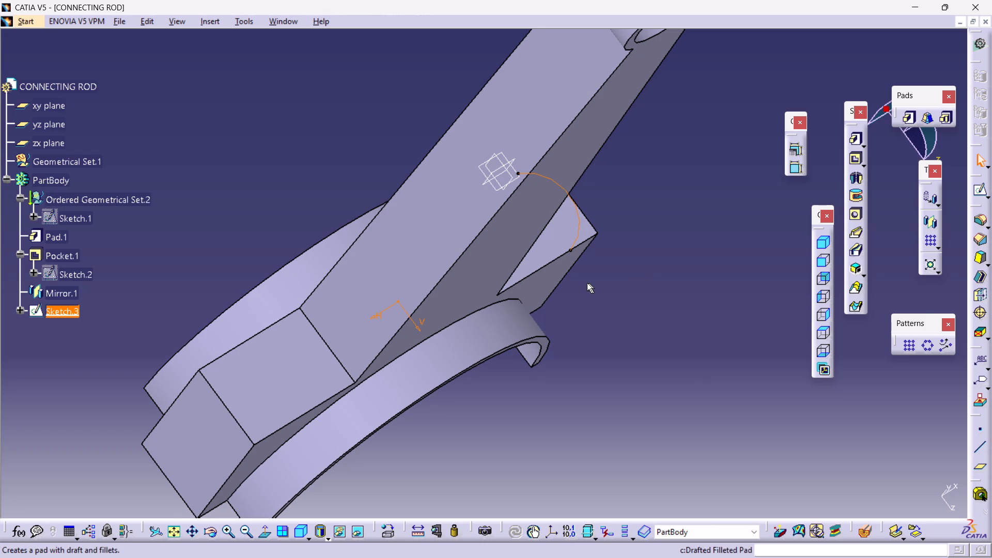
Pocket the material outside the arc sketch, using an Up to surface limit on the shoulder's opposite end face at the big-end opening.
{"action": "scroll", "coordinate": [583, 286], "scroll_direction": "up", "scroll_amount": 1}
{"action": "middle_click_drag", "start_coordinate": [558, 291], "coordinate": [537, 293]}
{"action": "right_click_drag", "start_coordinate": [540, 293], "coordinate": [346, 209]}
{"action": "middle_click_drag", "start_coordinate": [557, 395], "coordinate": [437, 378]}
{"action": "right_click_drag", "start_coordinate": [528, 395], "coordinate": [437, 378]}
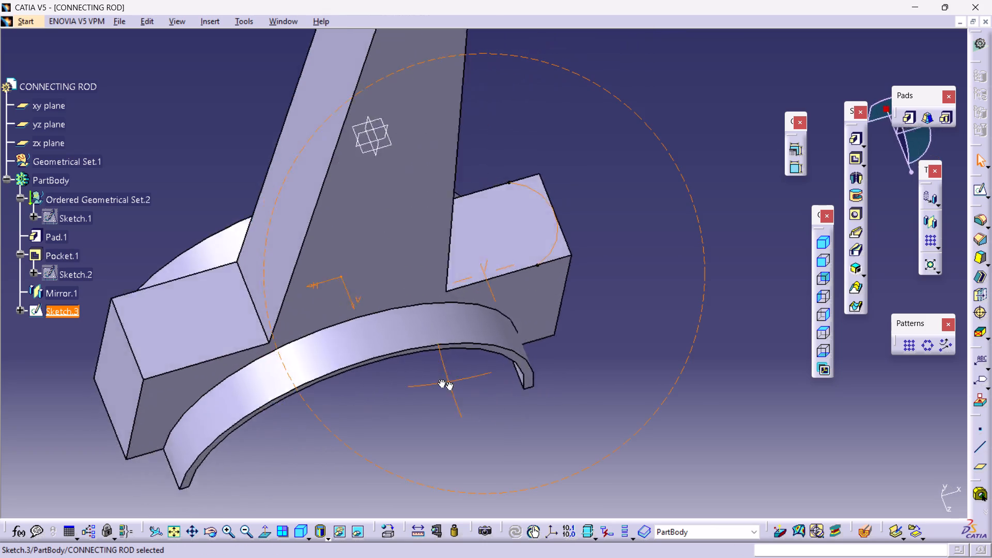
{"action": "right_click_drag", "start_coordinate": [437, 378], "coordinate": [344, 285]}
{"action": "middle_click_drag", "start_coordinate": [437, 378], "coordinate": [345, 286]}
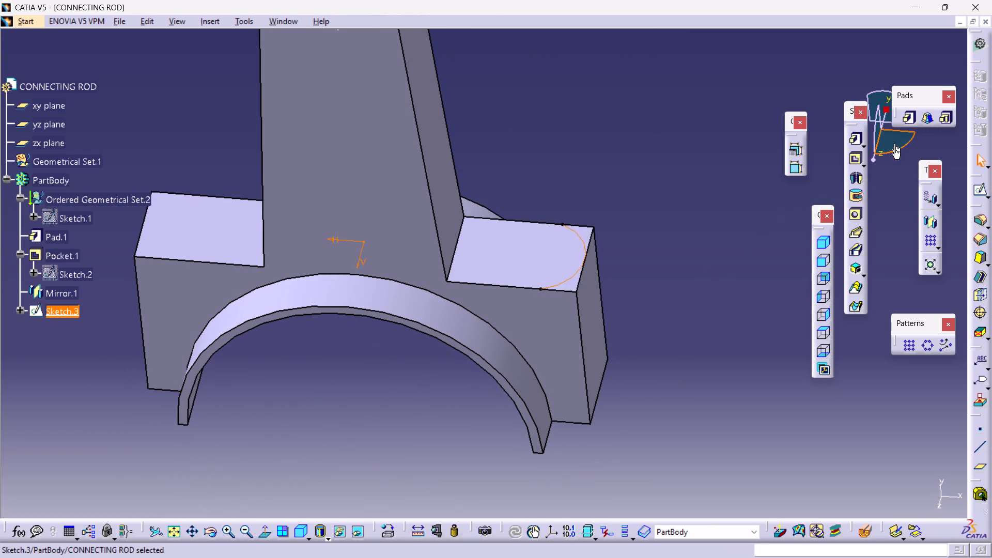
{"action": "left_click", "coordinate": [851, 160]}
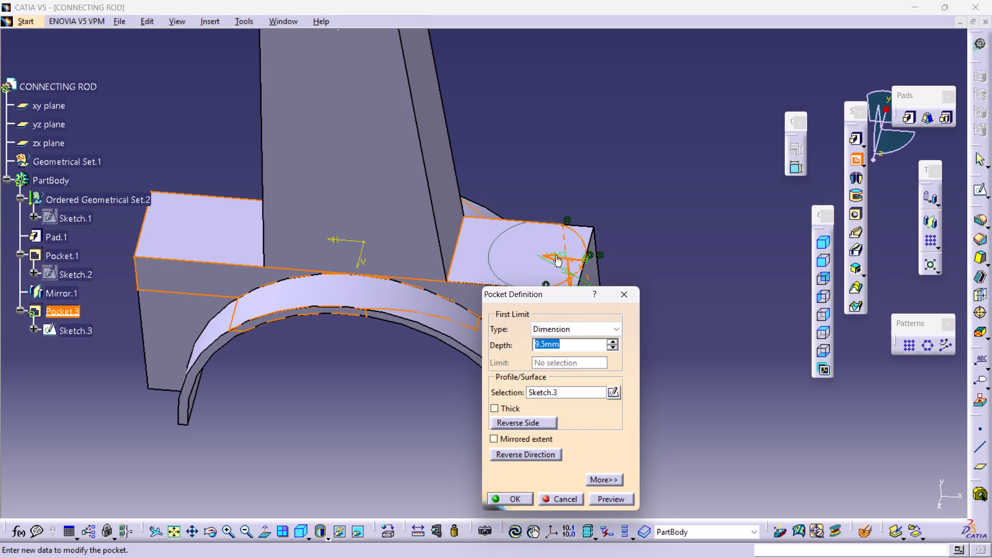
{"action": "left_click", "coordinate": [556, 255]}
{"action": "middle_click_drag", "start_coordinate": [678, 282], "coordinate": [625, 200]}
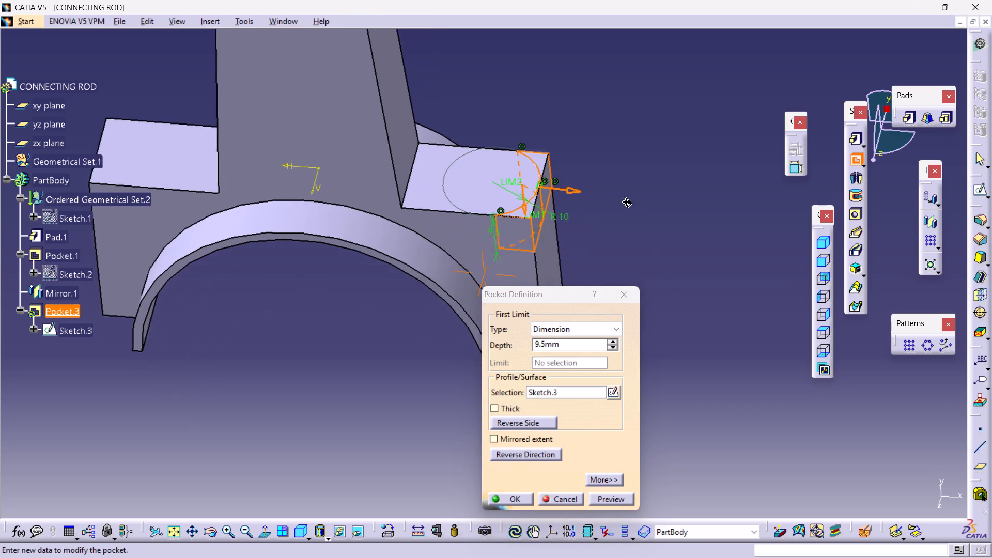
{"action": "middle_click_drag", "start_coordinate": [625, 200], "coordinate": [605, 175]}
{"action": "left_click", "coordinate": [585, 326]}
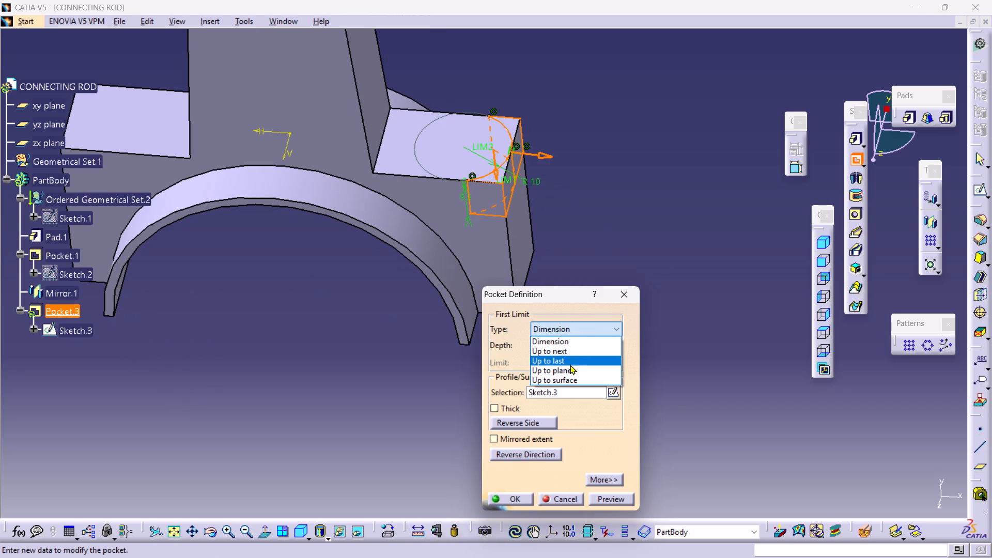
{"action": "left_click", "coordinate": [570, 378]}
{"action": "middle_click_drag", "start_coordinate": [653, 255], "coordinate": [619, 240]}
{"action": "right_click_drag", "start_coordinate": [650, 254], "coordinate": [619, 240]}
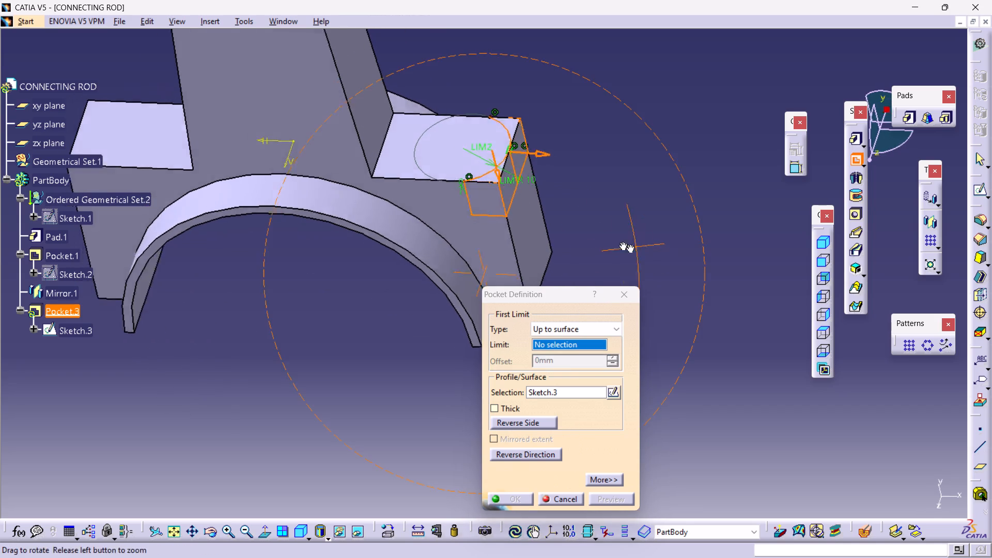
{"action": "right_click_drag", "start_coordinate": [619, 240], "coordinate": [486, 168]}
{"action": "middle_click_drag", "start_coordinate": [619, 240], "coordinate": [483, 163]}
{"action": "middle_click_drag", "start_coordinate": [482, 161], "coordinate": [474, 152]}
{"action": "scroll", "coordinate": [478, 157], "scroll_direction": "up", "scroll_amount": 1}
{"action": "scroll", "coordinate": [660, 214], "scroll_direction": "down", "scroll_amount": 1}
{"action": "middle_click_drag", "start_coordinate": [673, 228], "coordinate": [557, 160]}
{"action": "right_click_drag", "start_coordinate": [671, 231], "coordinate": [557, 160]}
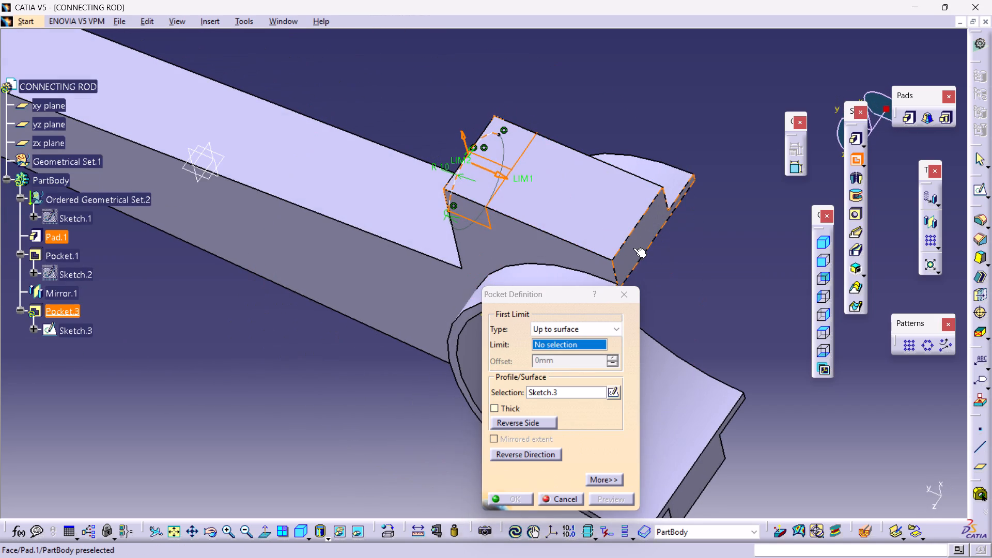
{"action": "left_click", "coordinate": [633, 248]}
{"action": "left_click", "coordinate": [510, 495]}
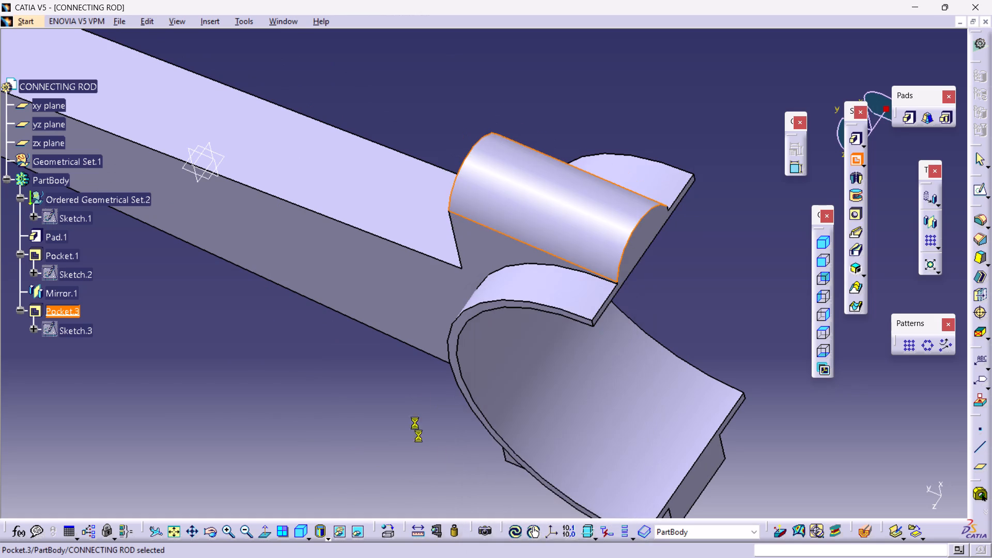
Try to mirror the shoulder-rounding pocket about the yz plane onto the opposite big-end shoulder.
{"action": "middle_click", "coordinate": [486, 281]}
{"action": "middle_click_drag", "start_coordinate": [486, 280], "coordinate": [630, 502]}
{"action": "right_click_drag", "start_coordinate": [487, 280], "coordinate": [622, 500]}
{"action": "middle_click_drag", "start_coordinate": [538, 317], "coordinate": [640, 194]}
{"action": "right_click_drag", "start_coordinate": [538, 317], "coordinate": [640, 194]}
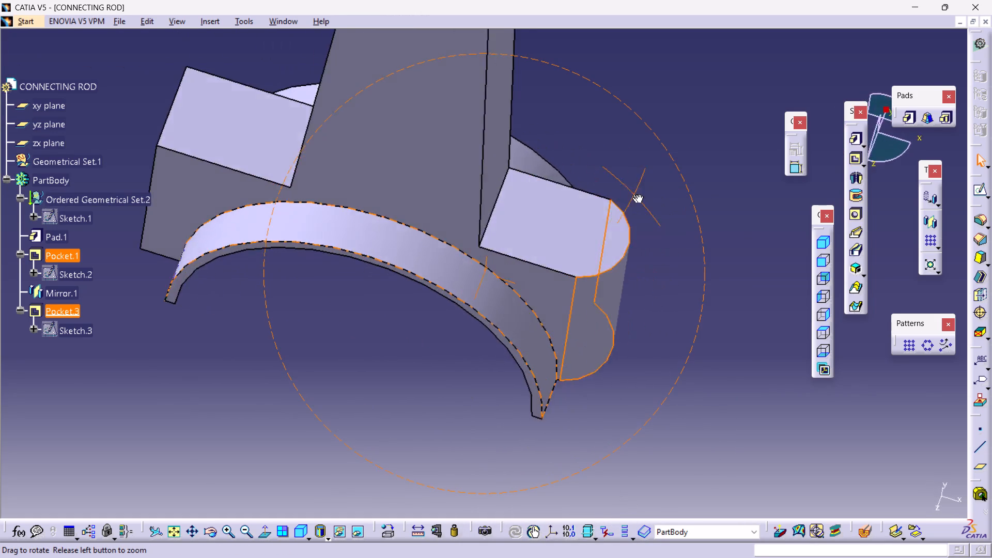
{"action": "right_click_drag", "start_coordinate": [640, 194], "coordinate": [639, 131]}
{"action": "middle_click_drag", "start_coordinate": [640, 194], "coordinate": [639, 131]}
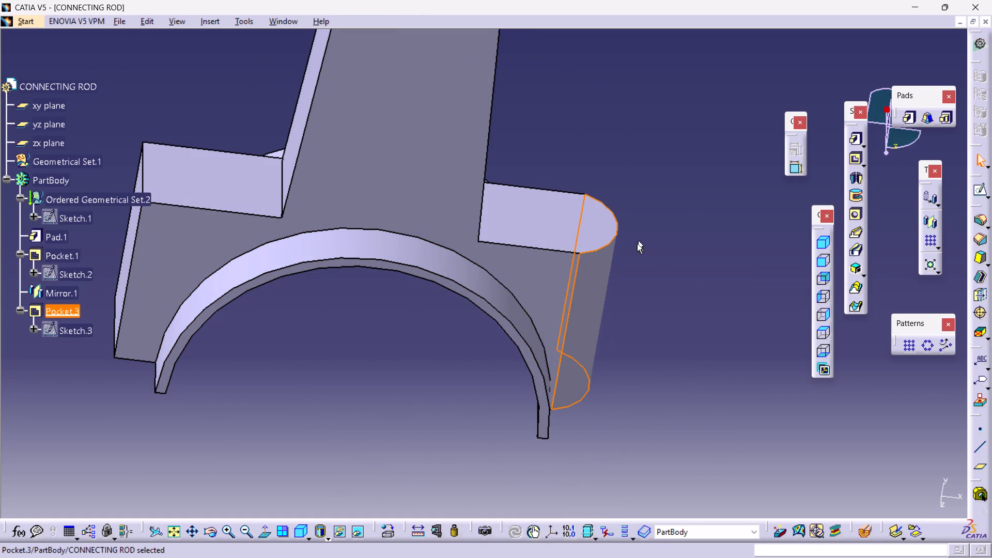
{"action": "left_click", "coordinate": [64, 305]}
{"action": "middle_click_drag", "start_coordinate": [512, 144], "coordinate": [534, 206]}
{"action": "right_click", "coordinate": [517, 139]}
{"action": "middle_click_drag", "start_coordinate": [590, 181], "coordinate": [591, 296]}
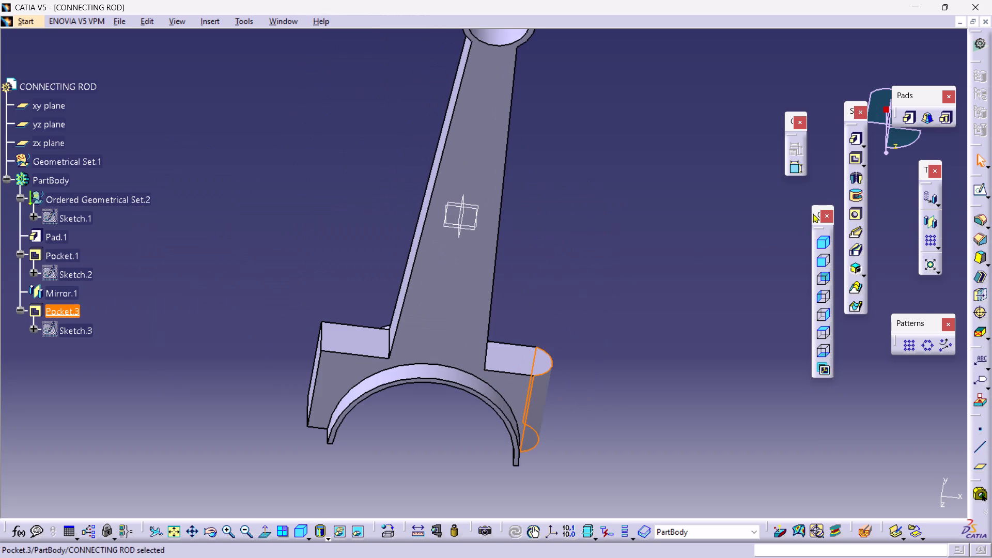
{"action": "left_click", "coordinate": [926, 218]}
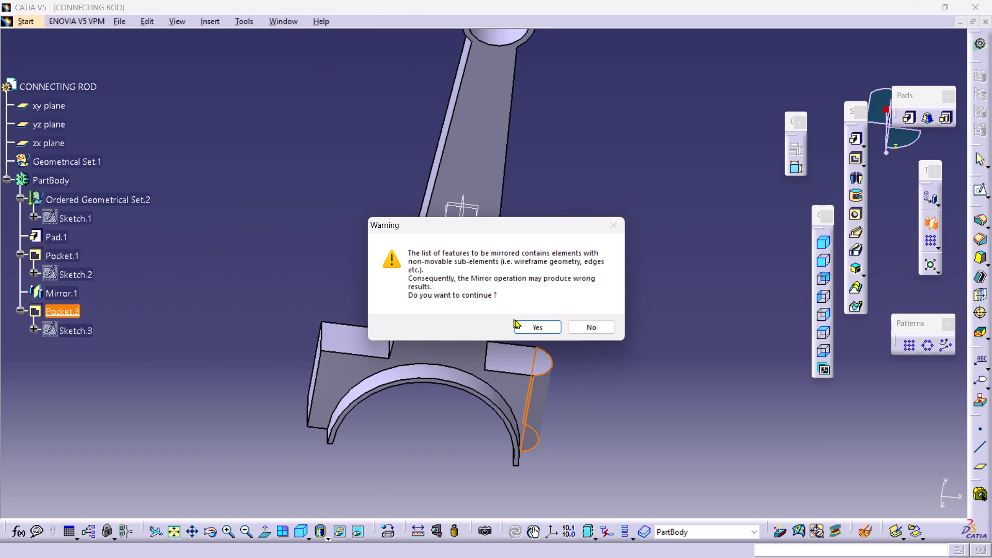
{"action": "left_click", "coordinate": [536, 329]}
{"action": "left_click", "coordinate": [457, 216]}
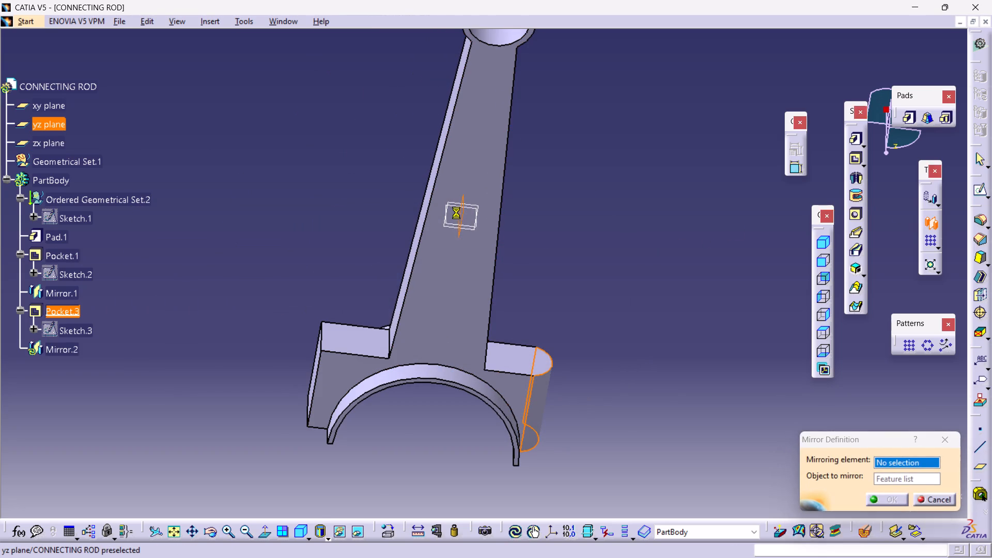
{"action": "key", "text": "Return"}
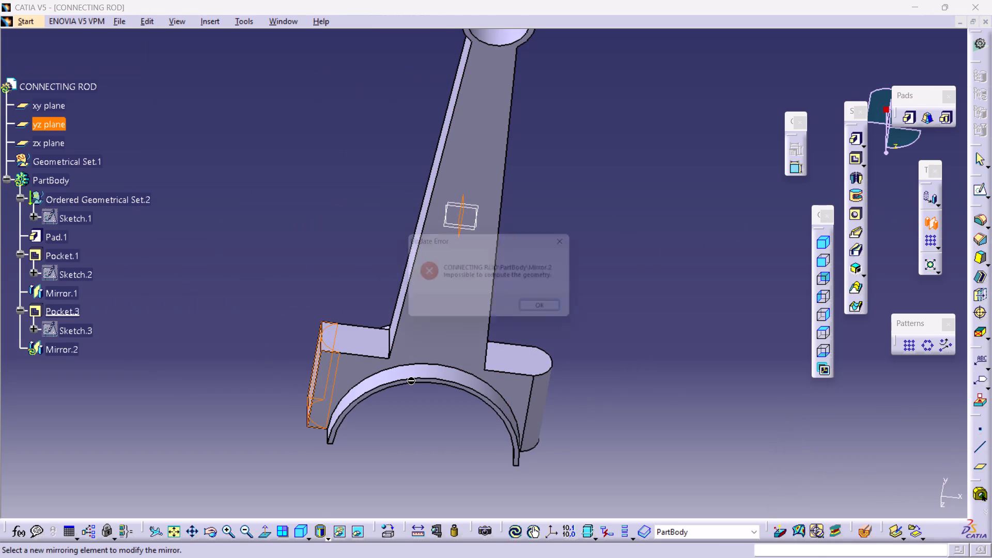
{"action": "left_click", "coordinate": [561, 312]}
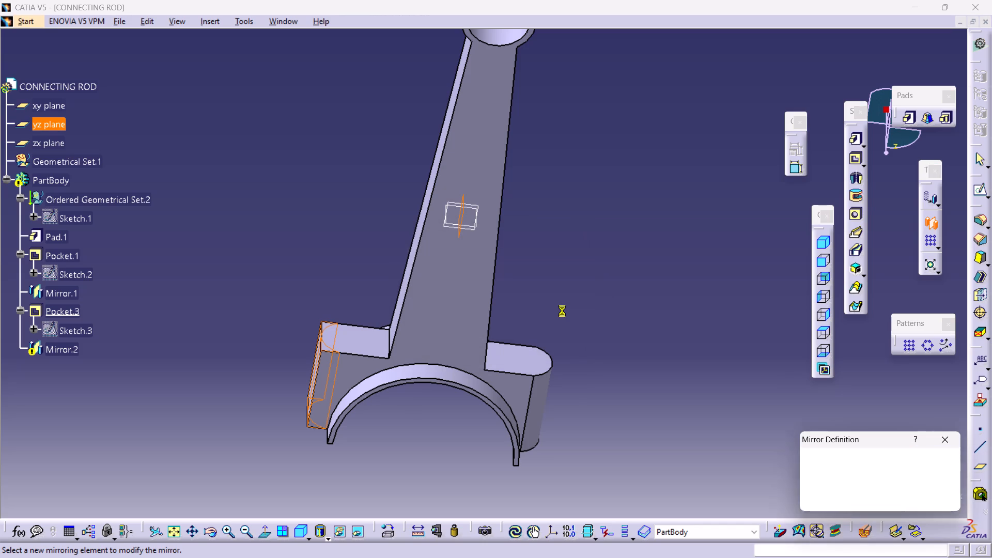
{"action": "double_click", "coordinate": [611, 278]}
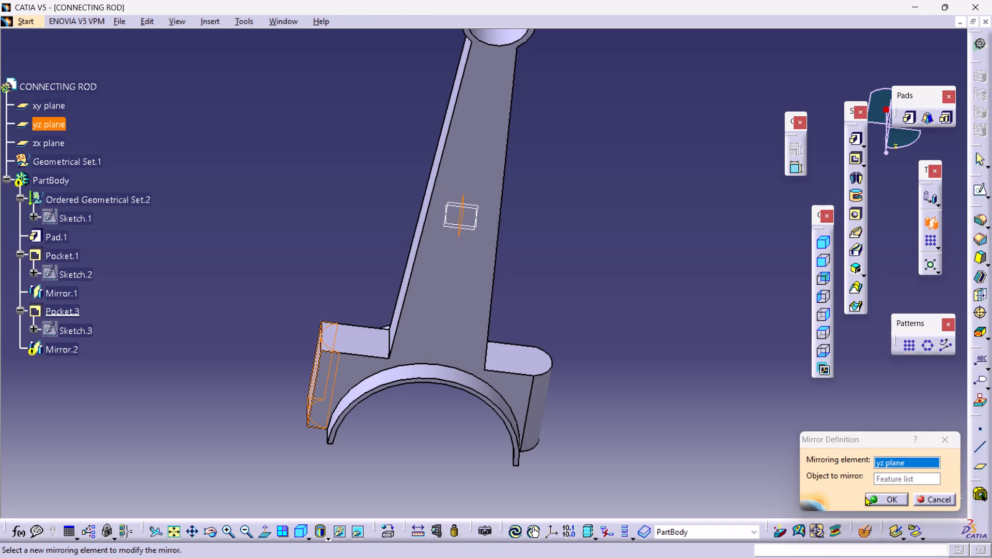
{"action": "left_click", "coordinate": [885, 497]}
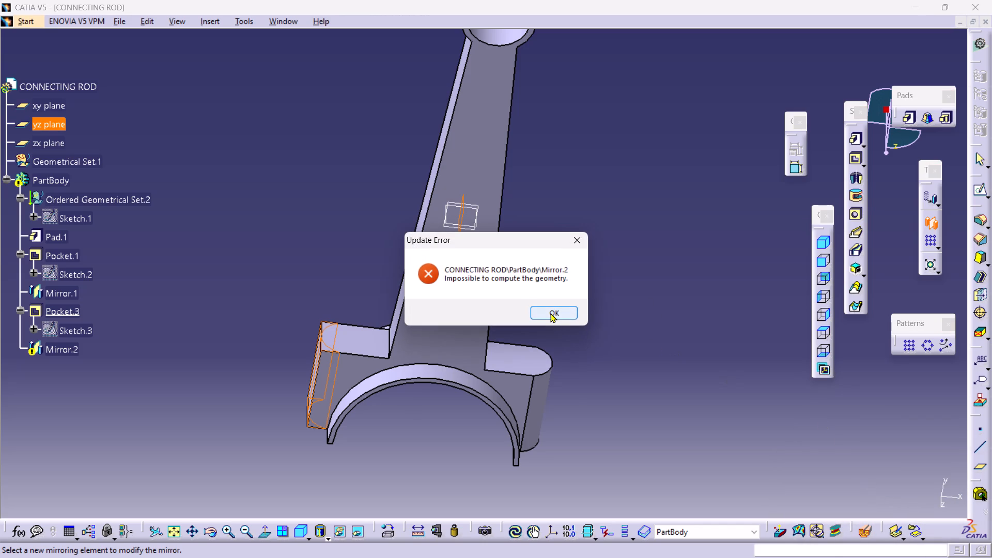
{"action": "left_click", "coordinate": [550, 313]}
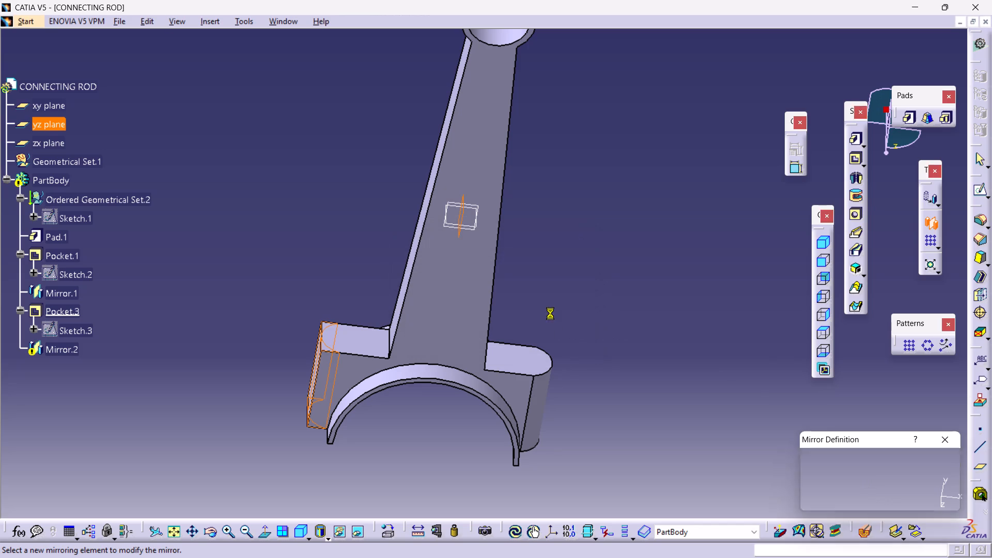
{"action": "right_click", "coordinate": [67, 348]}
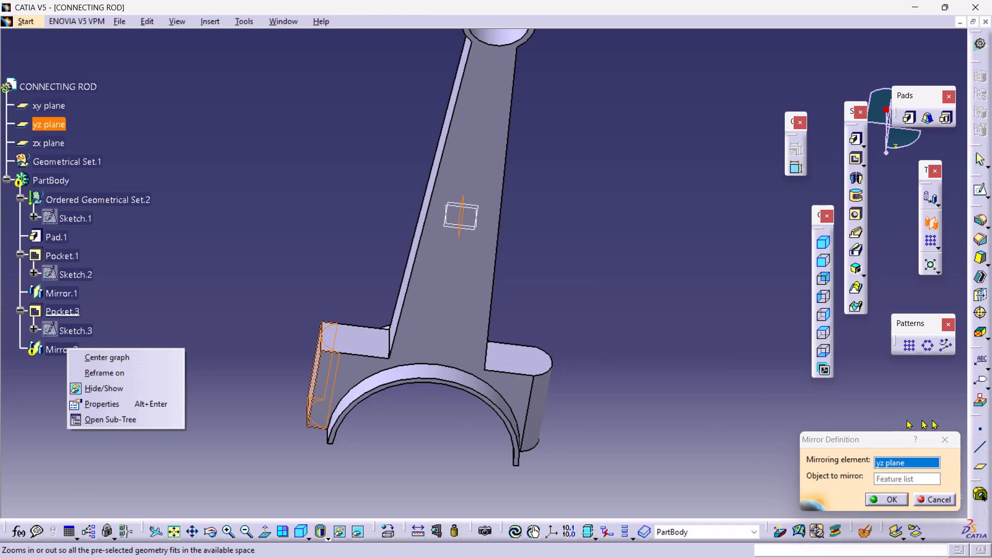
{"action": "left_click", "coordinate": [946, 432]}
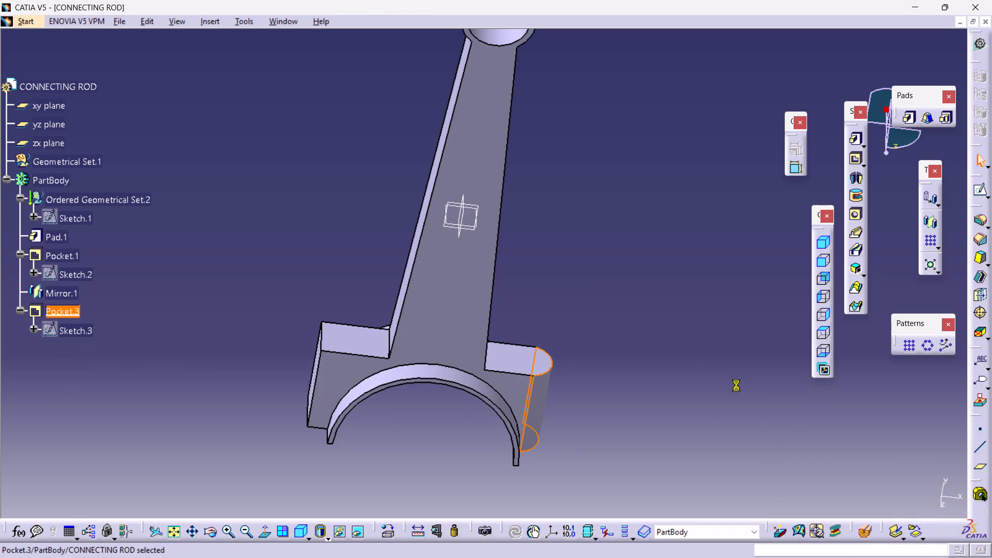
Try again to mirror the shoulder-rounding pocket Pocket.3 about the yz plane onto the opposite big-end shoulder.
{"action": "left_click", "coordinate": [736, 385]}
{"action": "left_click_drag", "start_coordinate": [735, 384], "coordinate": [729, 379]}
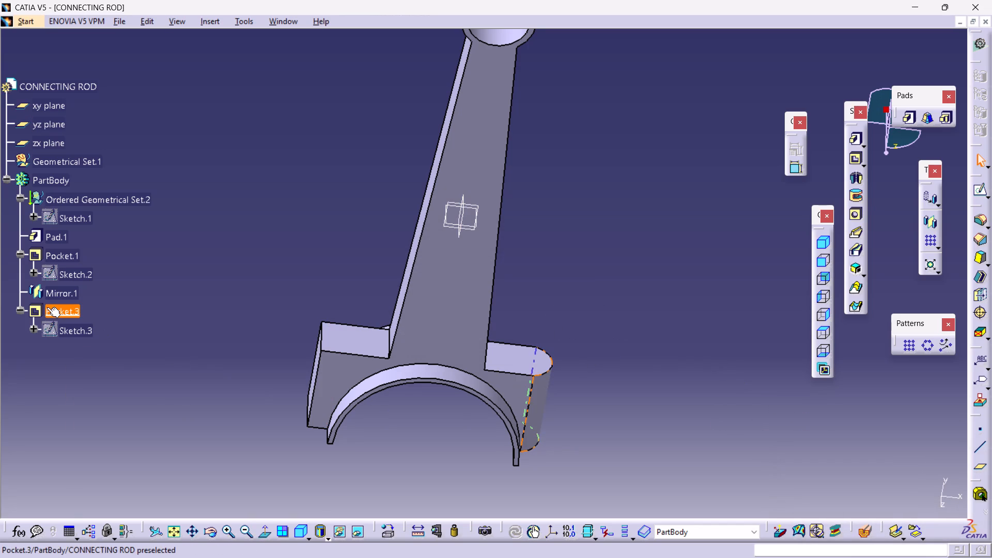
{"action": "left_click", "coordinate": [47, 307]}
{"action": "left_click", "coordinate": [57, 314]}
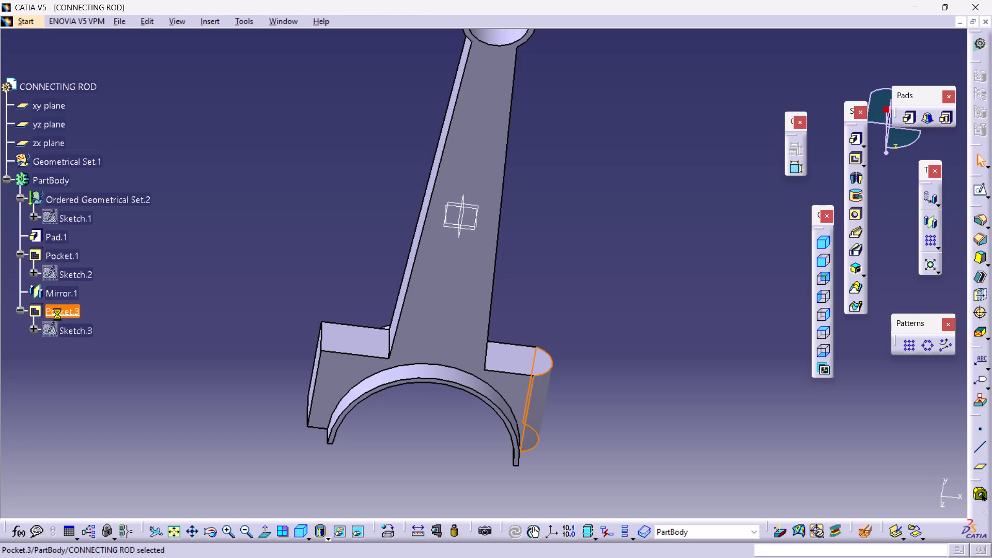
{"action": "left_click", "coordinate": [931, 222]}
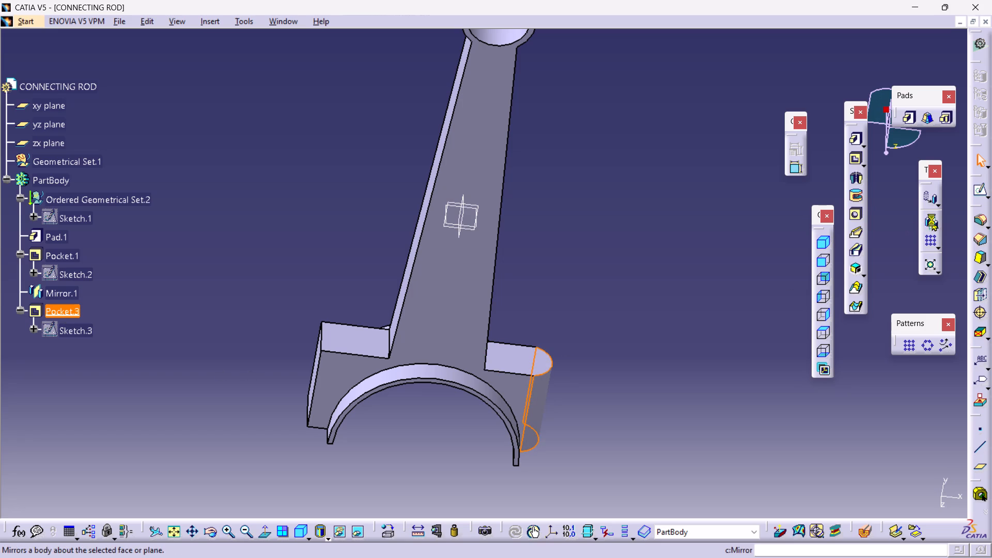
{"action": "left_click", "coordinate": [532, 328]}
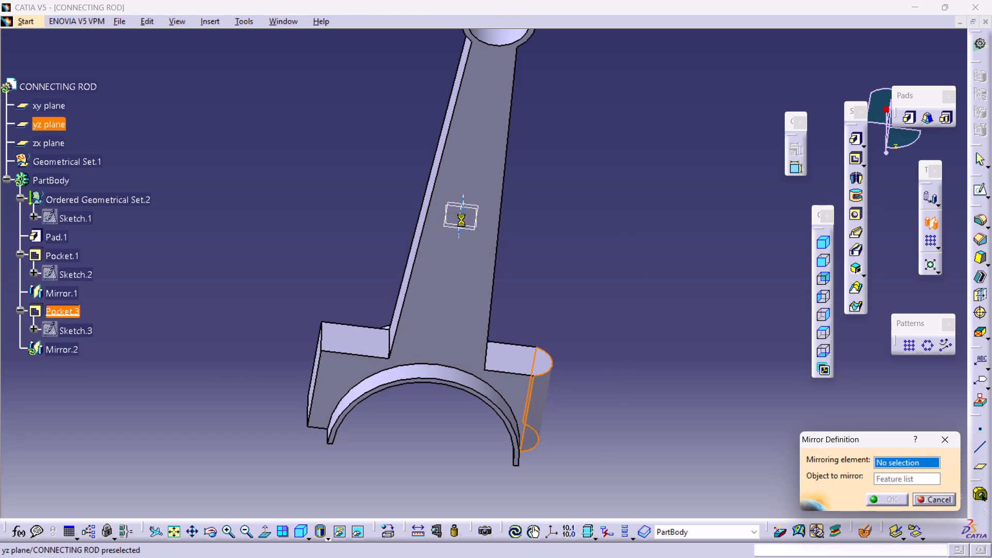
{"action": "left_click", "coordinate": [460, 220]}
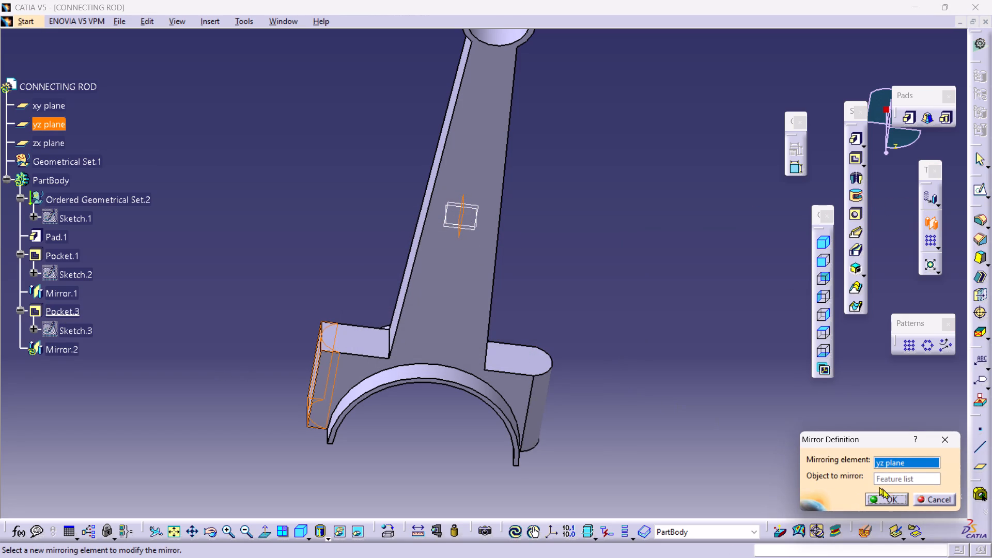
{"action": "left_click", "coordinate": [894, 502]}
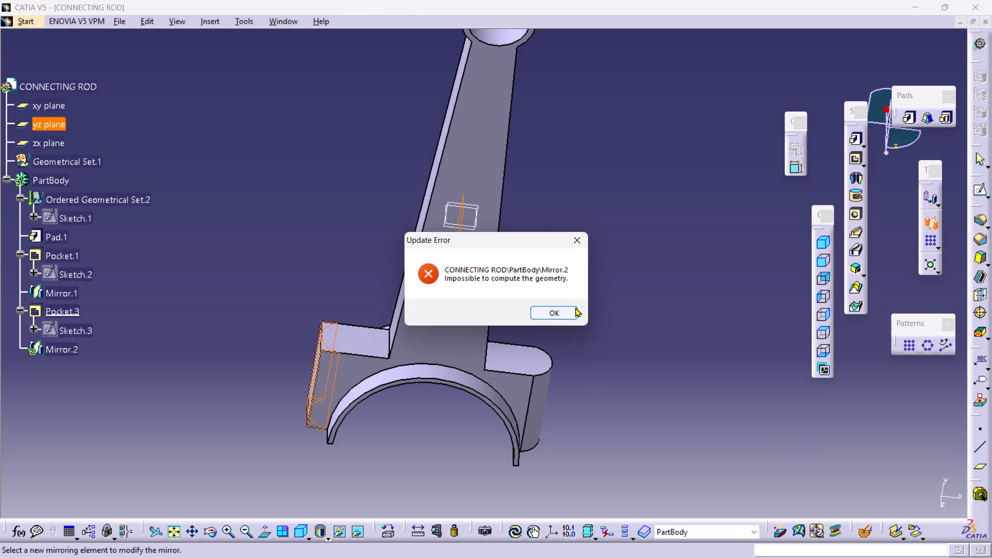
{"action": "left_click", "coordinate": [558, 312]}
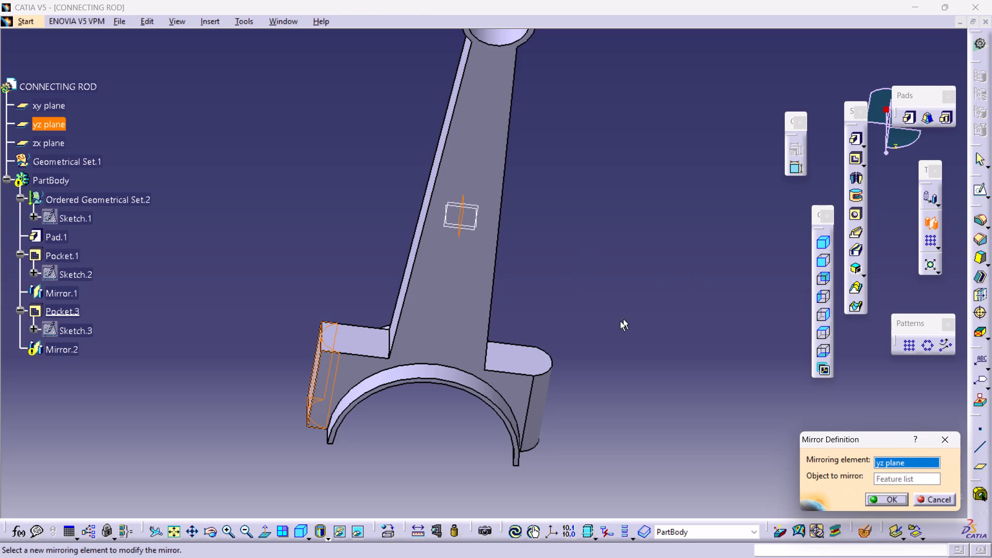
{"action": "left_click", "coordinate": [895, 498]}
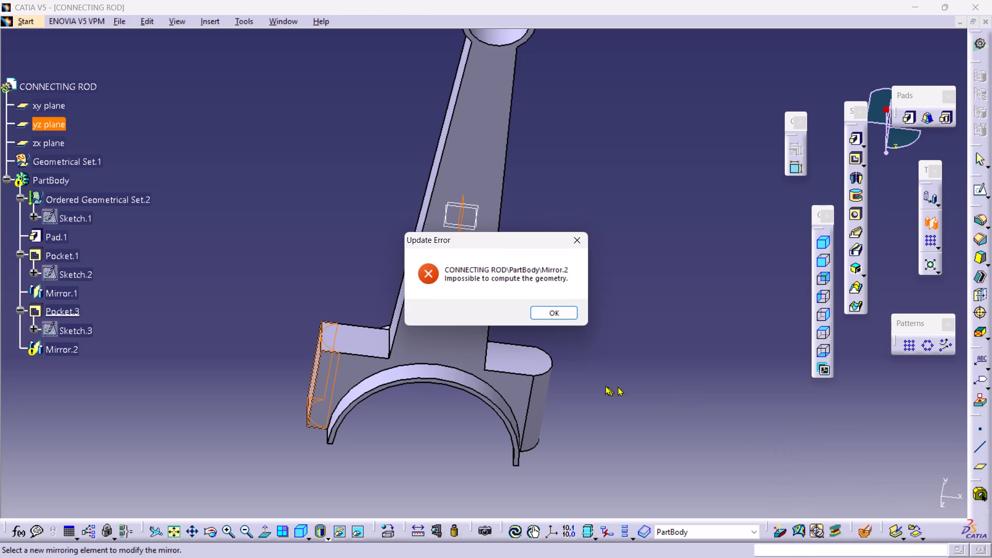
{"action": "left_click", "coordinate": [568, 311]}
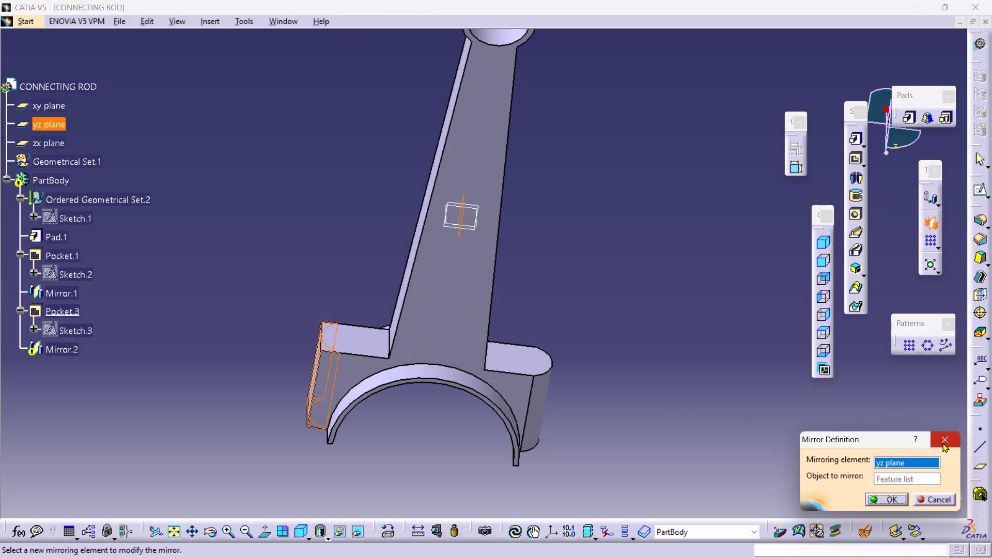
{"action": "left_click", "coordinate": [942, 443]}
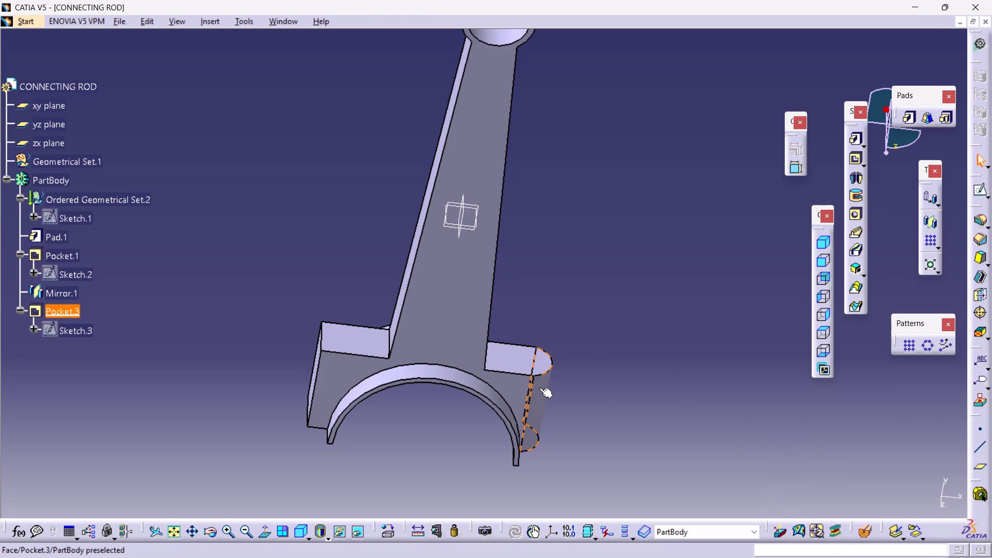
In the pocket's sketch, mirror the 10 mm radius arc about the vertical axis onto the opposite shoulder and try to apply the pocket.
{"action": "double_click", "coordinate": [539, 388]}
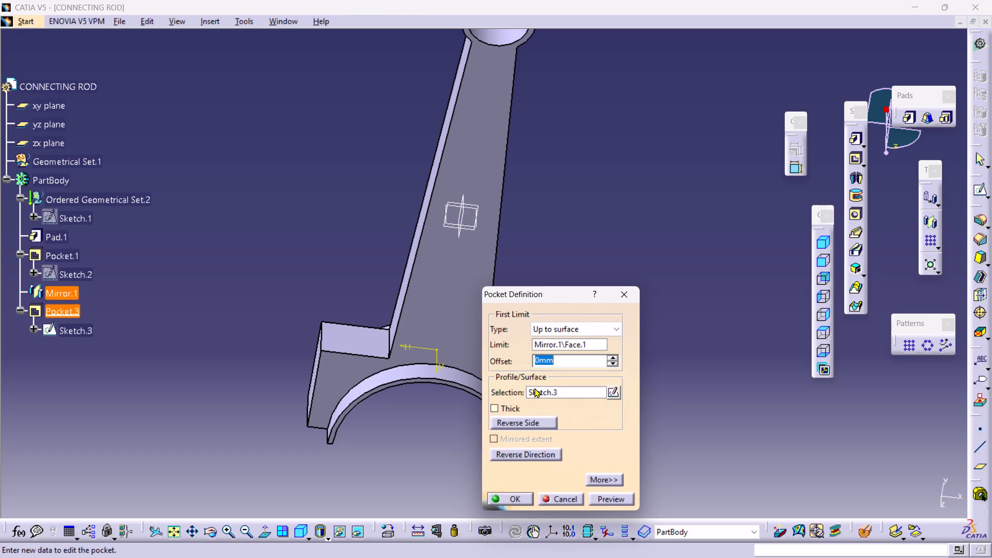
{"action": "left_click", "coordinate": [615, 387]}
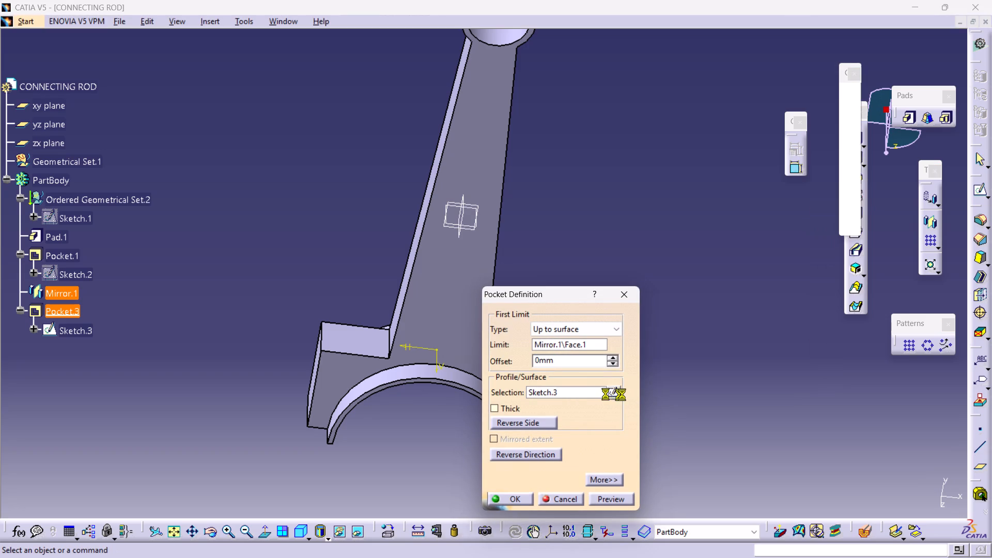
{"action": "middle_click_drag", "start_coordinate": [587, 290], "coordinate": [586, 311]}
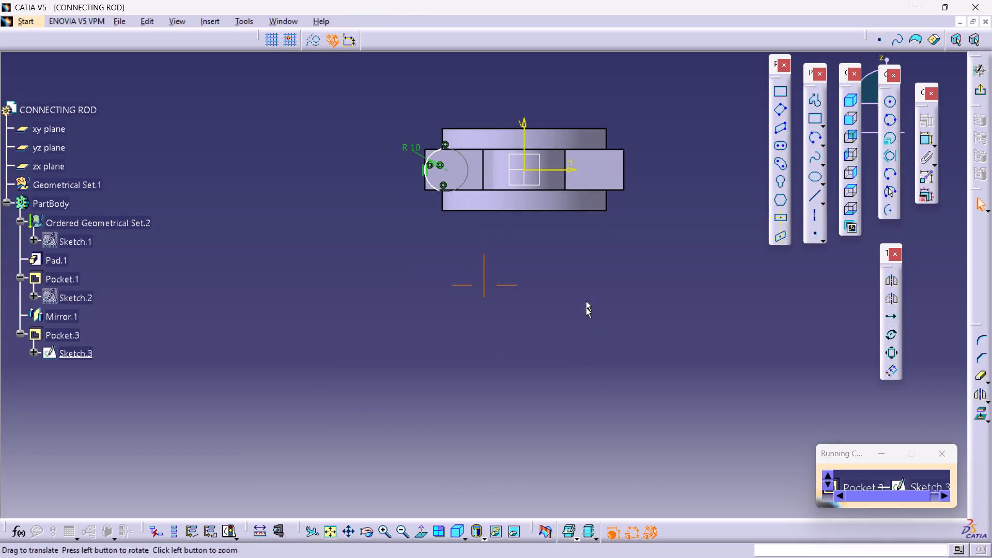
{"action": "middle_click_drag", "start_coordinate": [586, 311], "coordinate": [577, 343]}
{"action": "right_click", "coordinate": [585, 415]}
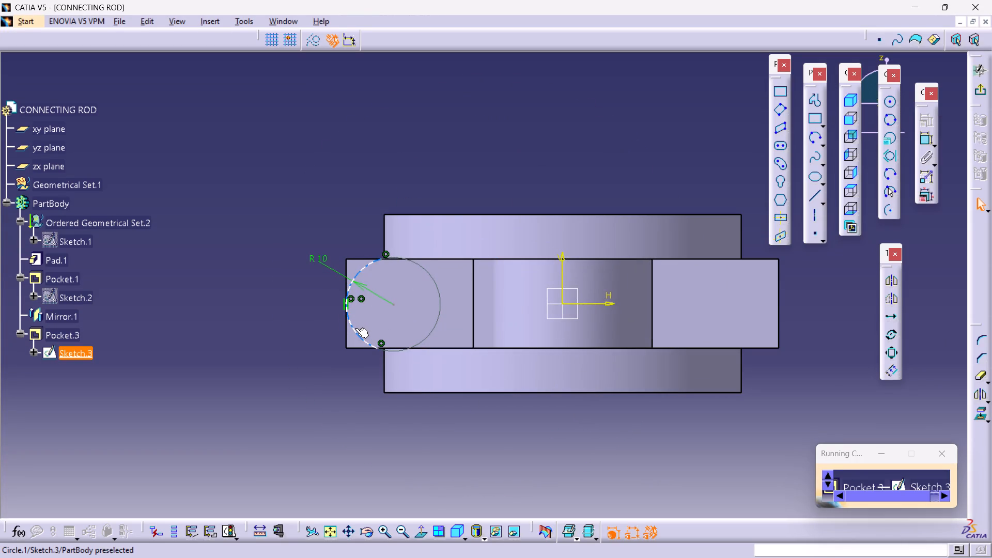
{"action": "left_click", "coordinate": [354, 328]}
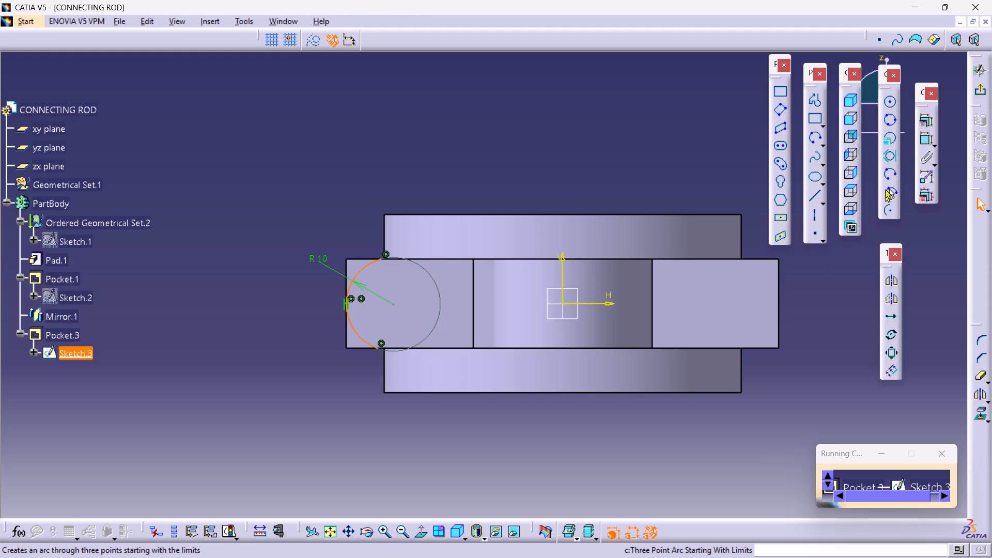
{"action": "left_click", "coordinate": [891, 280]}
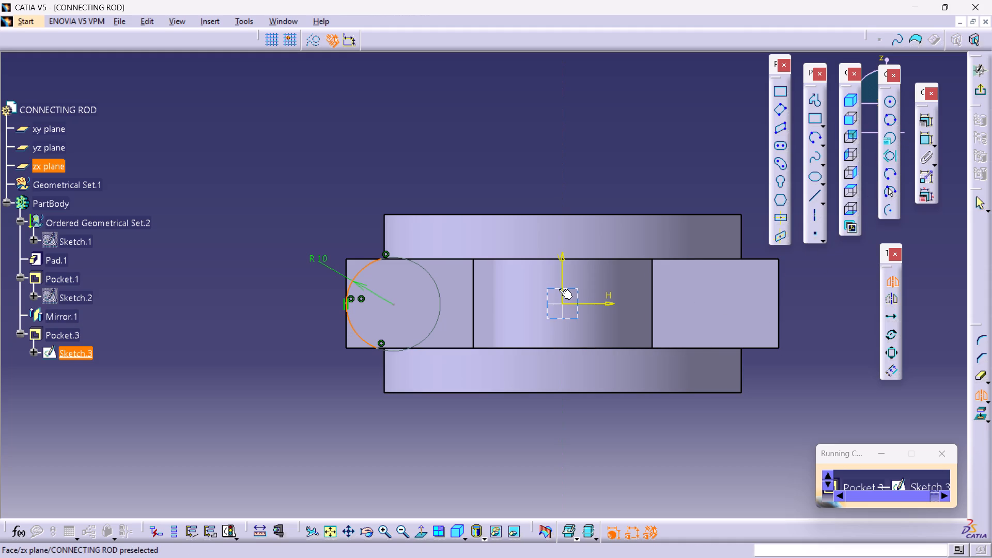
{"action": "left_click", "coordinate": [562, 291]}
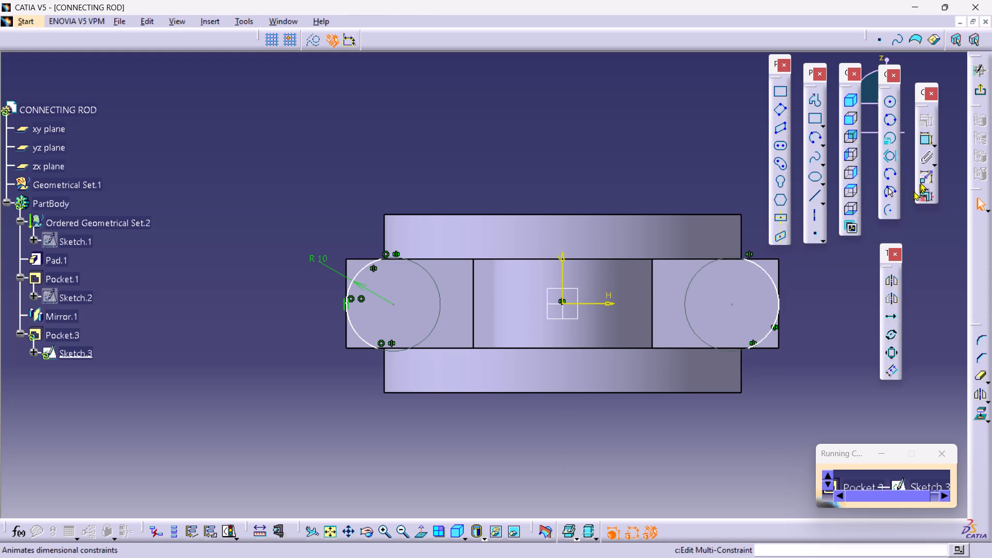
{"action": "left_click", "coordinate": [978, 89]}
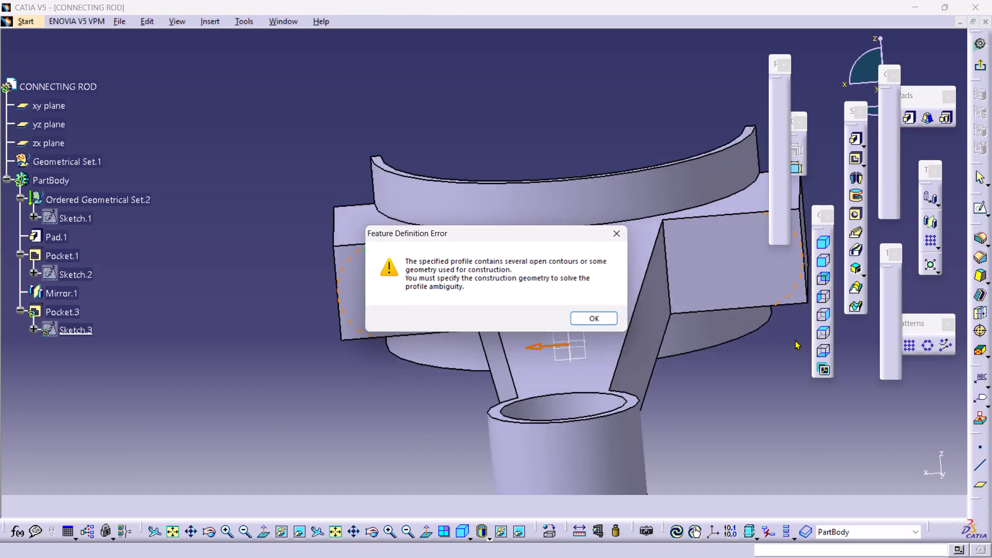
{"action": "left_click", "coordinate": [598, 321]}
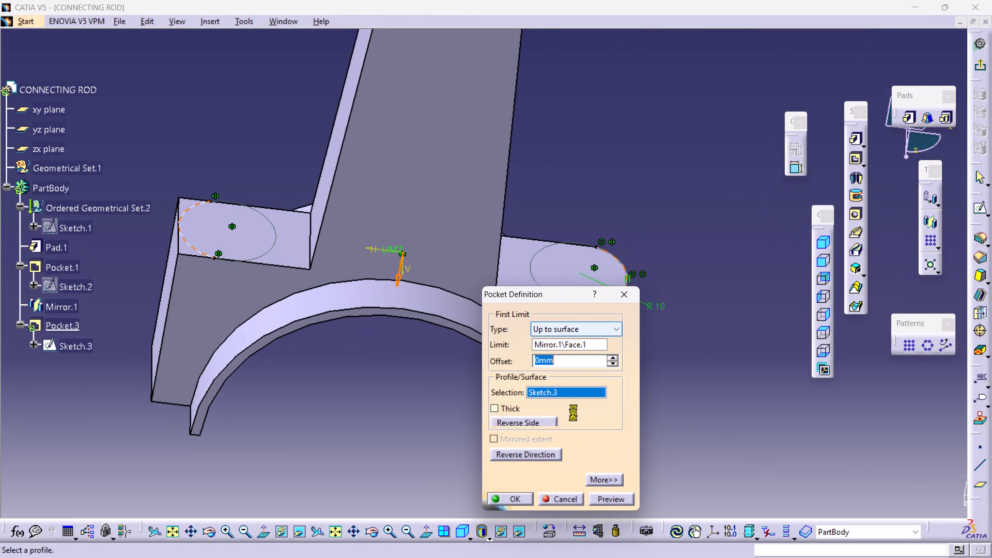
{"action": "left_click", "coordinate": [522, 495]}
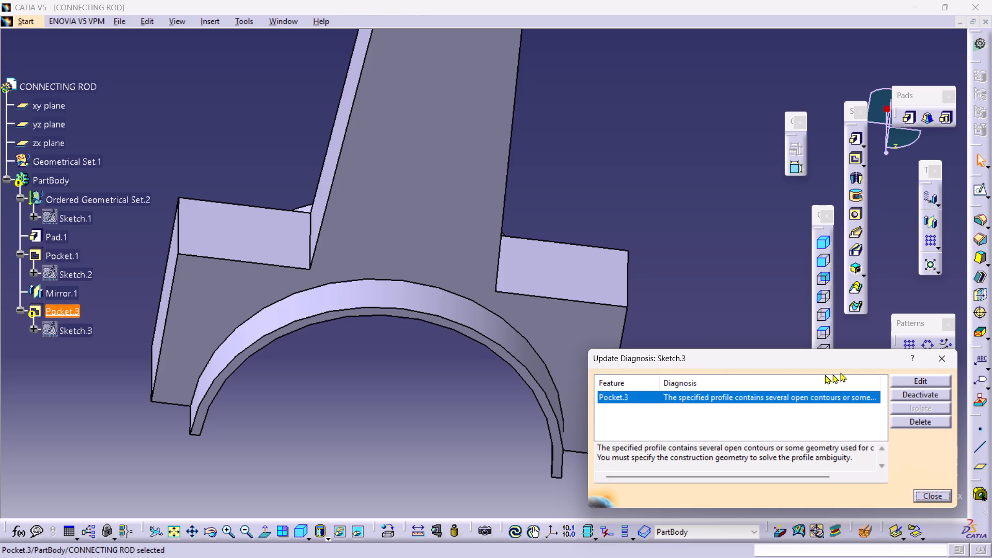
Reopen Pocket.3 for editing from the update diagnosis and open its Sketch.3.
{"action": "left_click", "coordinate": [928, 381]}
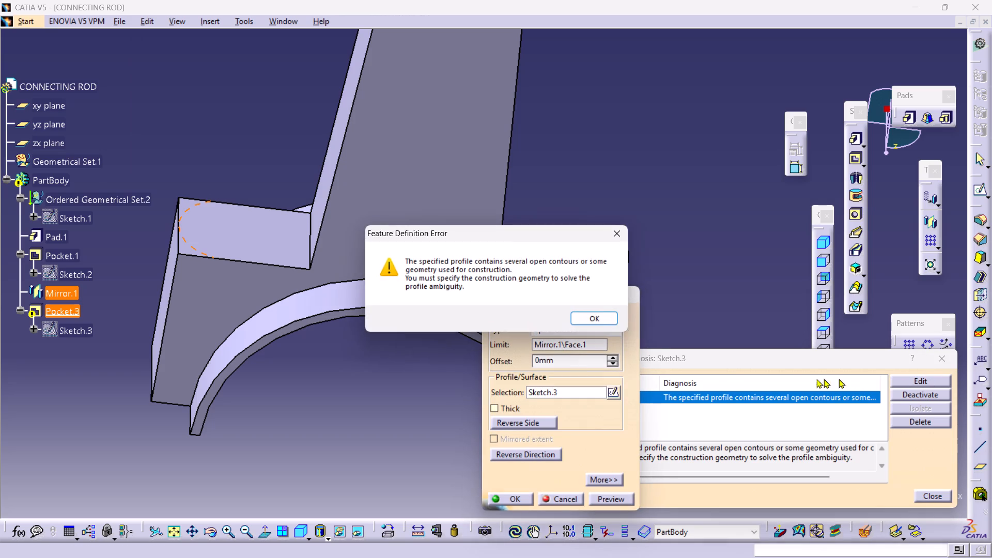
{"action": "left_click", "coordinate": [599, 316]}
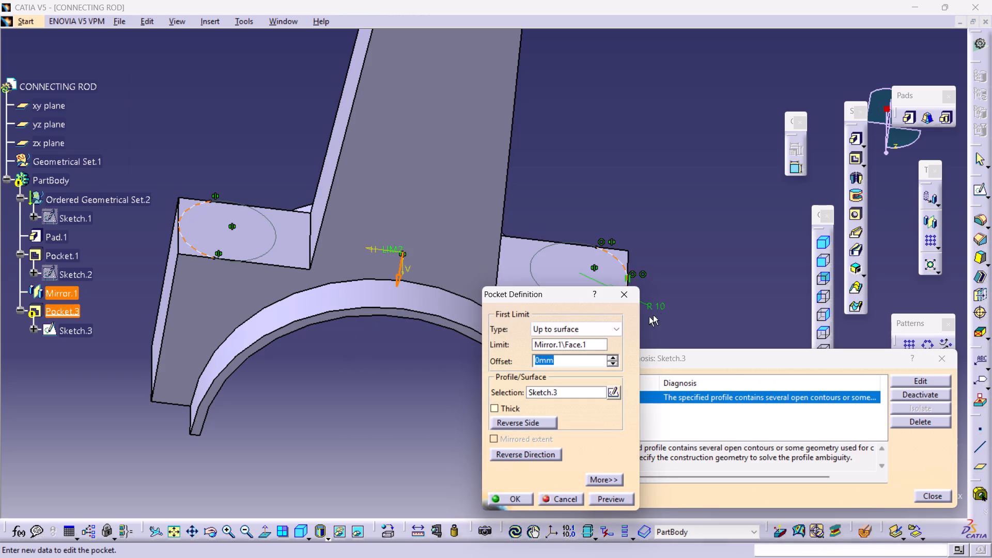
{"action": "middle_click_drag", "start_coordinate": [688, 304], "coordinate": [615, 209]}
{"action": "middle_click_drag", "start_coordinate": [644, 233], "coordinate": [607, 212]}
{"action": "right_click_drag", "start_coordinate": [644, 233], "coordinate": [607, 212]}
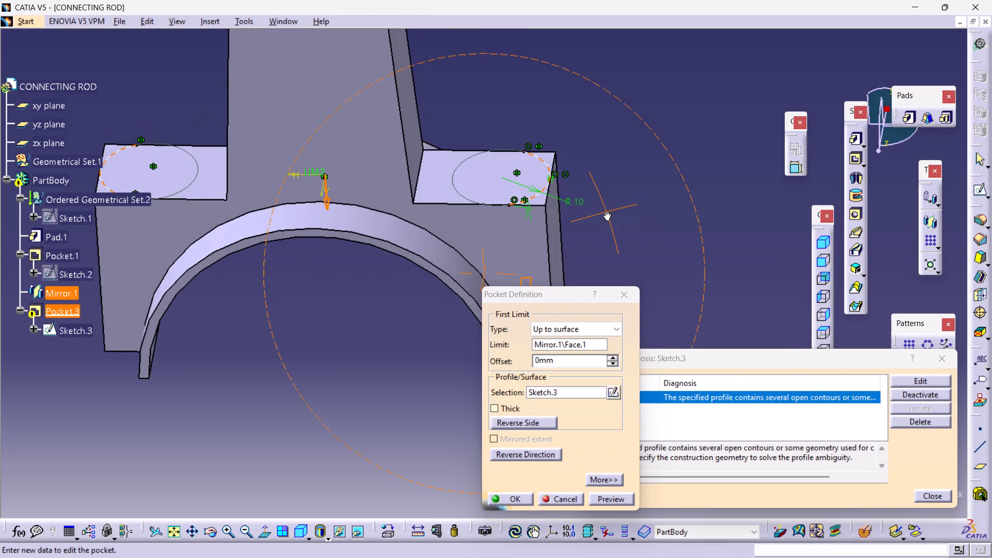
{"action": "right_click_drag", "start_coordinate": [607, 212], "coordinate": [624, 223]}
{"action": "middle_click_drag", "start_coordinate": [607, 212], "coordinate": [626, 224]}
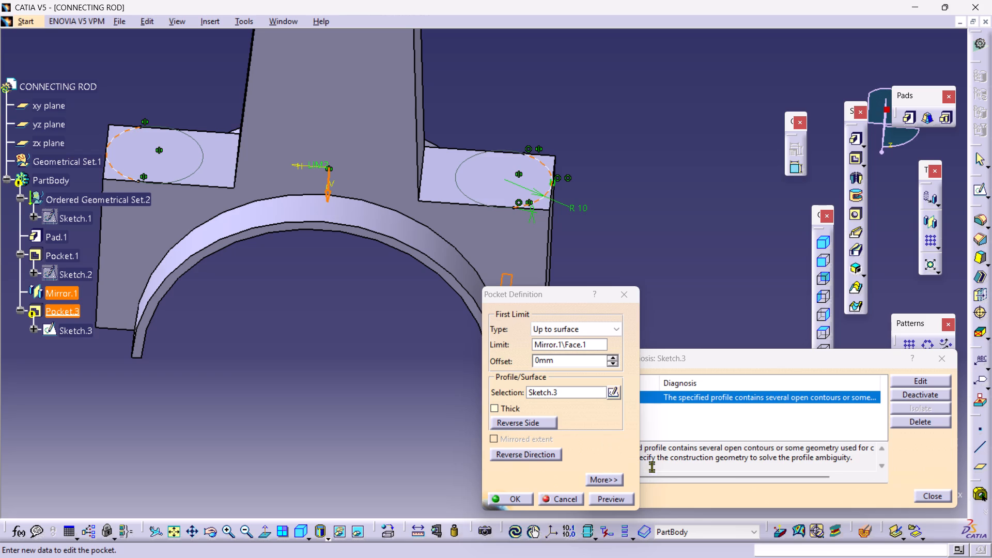
{"action": "left_click", "coordinate": [610, 390]}
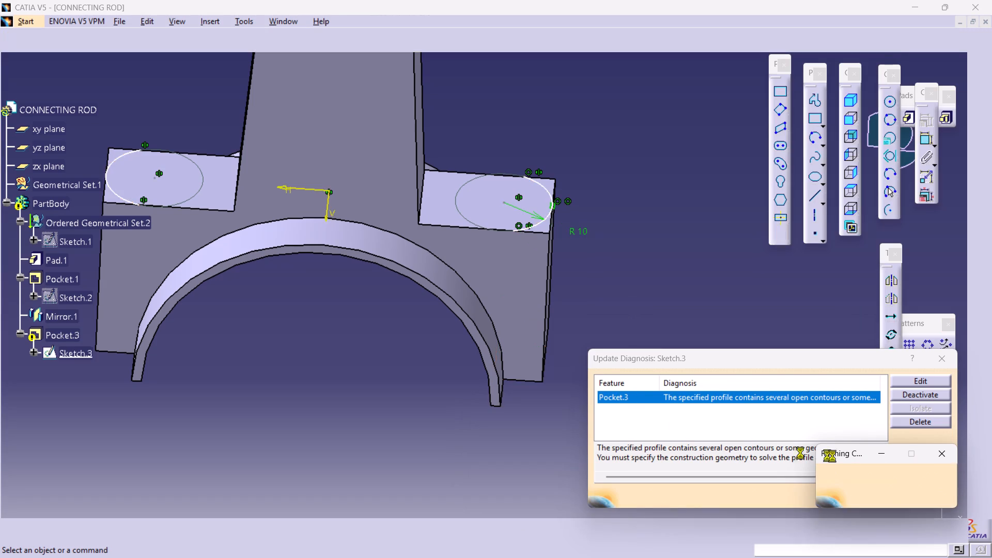
{"action": "middle_click_drag", "start_coordinate": [675, 306], "coordinate": [641, 219]}
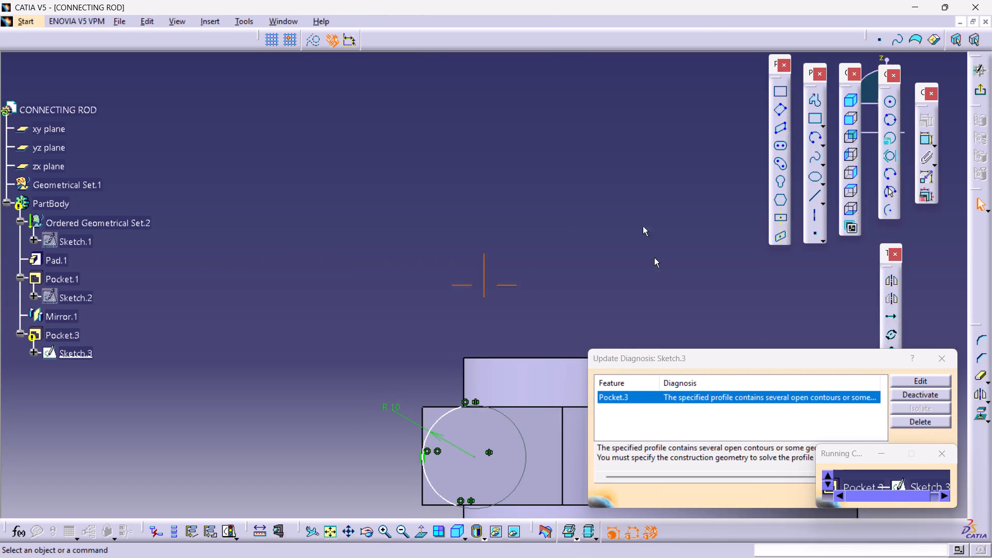
{"action": "middle_click_drag", "start_coordinate": [641, 219], "coordinate": [606, 104]}
{"action": "middle_click_drag", "start_coordinate": [641, 202], "coordinate": [575, 163]}
{"action": "middle_click_drag", "start_coordinate": [690, 179], "coordinate": [552, 213]}
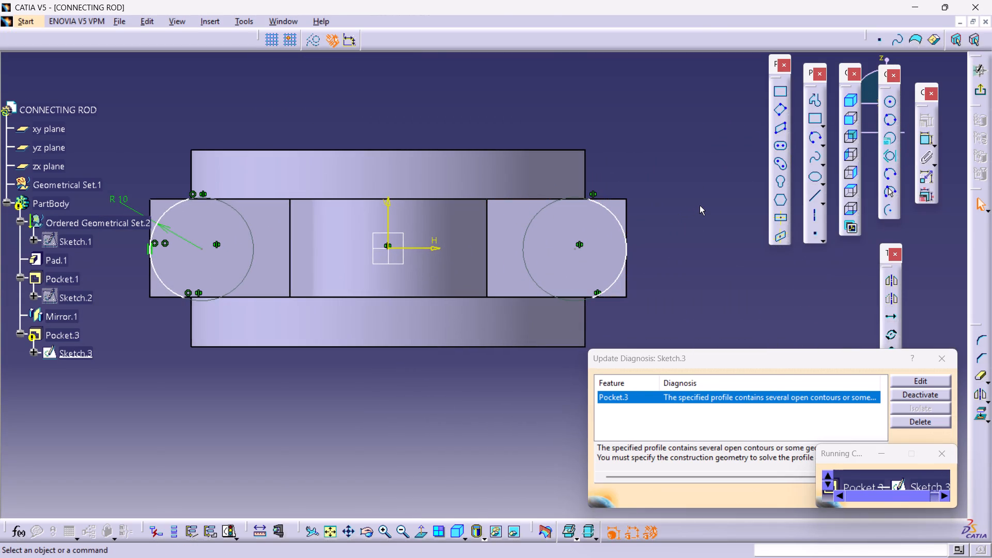
Enclose the area outside the mirrored arc with two outward horizontal lines about 14 mm long from its ends and a vertical line about 19 mm.
{"action": "double_click", "coordinate": [700, 206]}
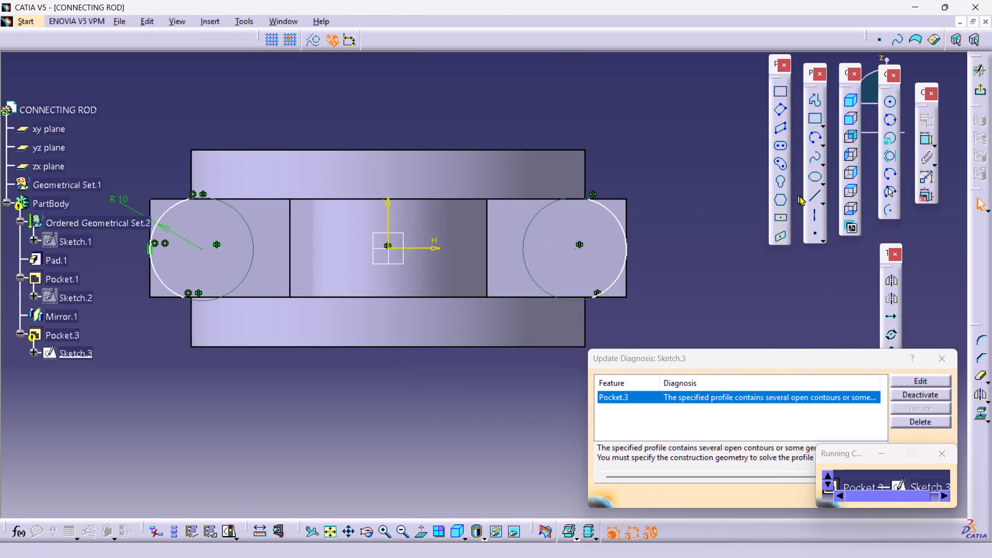
{"action": "double_click", "coordinate": [816, 199]}
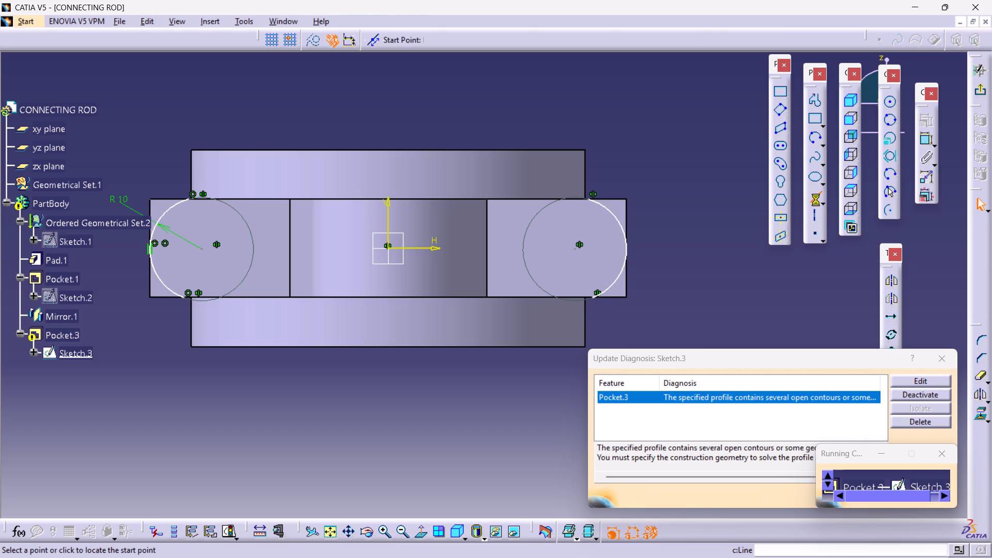
{"action": "left_click", "coordinate": [588, 197]}
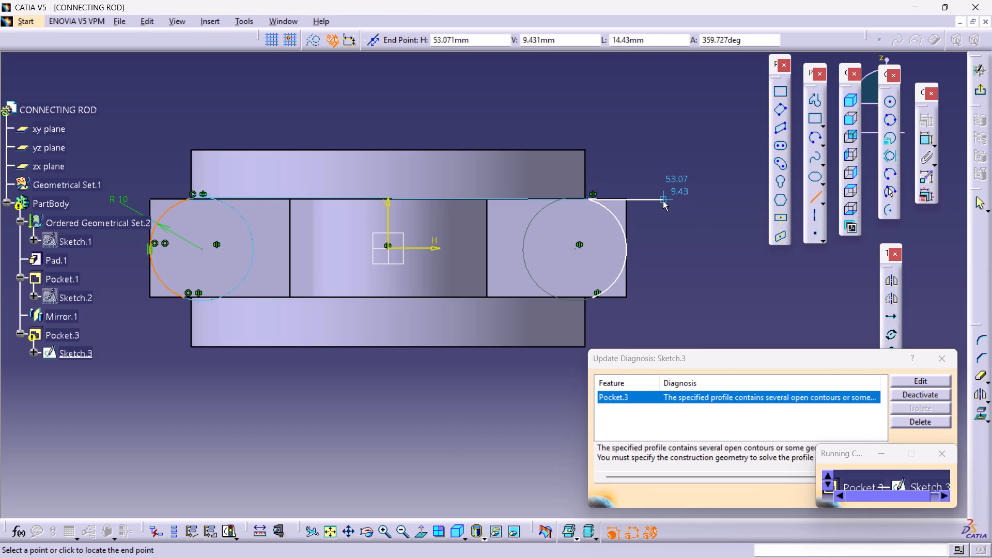
{"action": "left_click", "coordinate": [663, 201]}
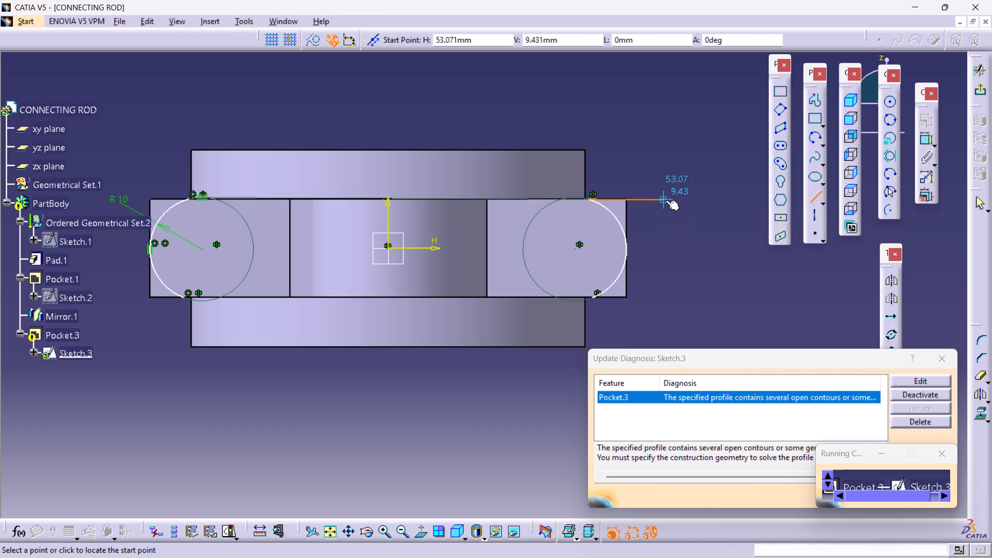
{"action": "left_click", "coordinate": [666, 200]}
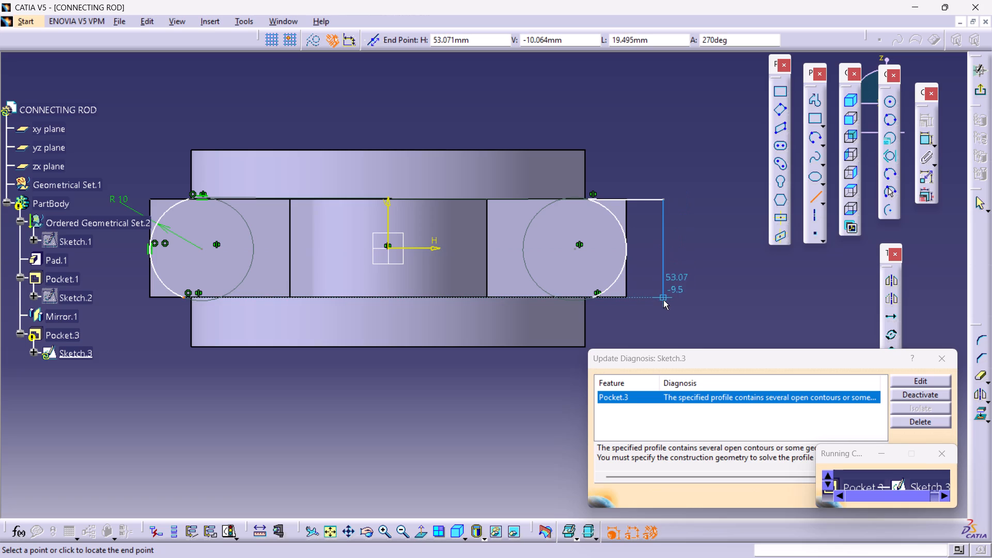
{"action": "left_click", "coordinate": [662, 297]}
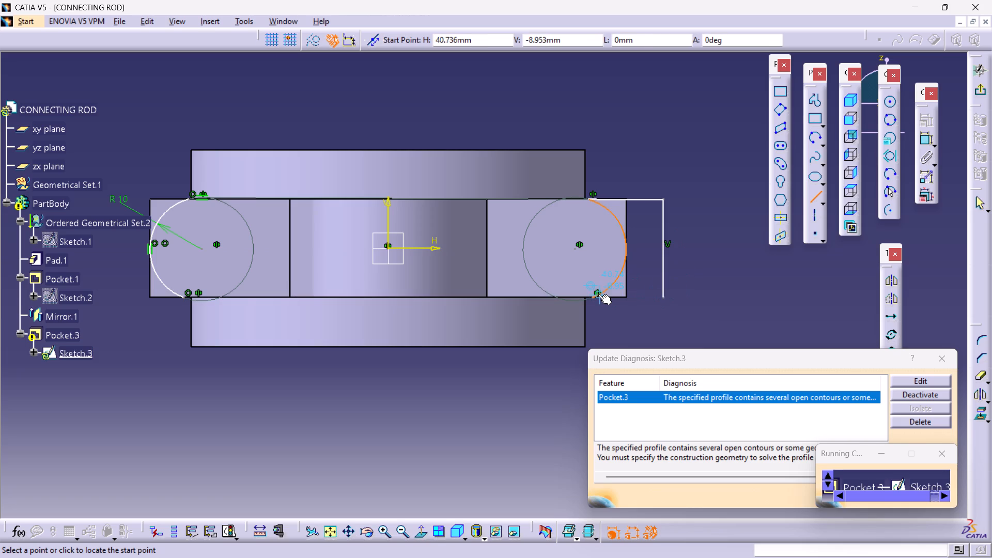
{"action": "left_click", "coordinate": [594, 296]}
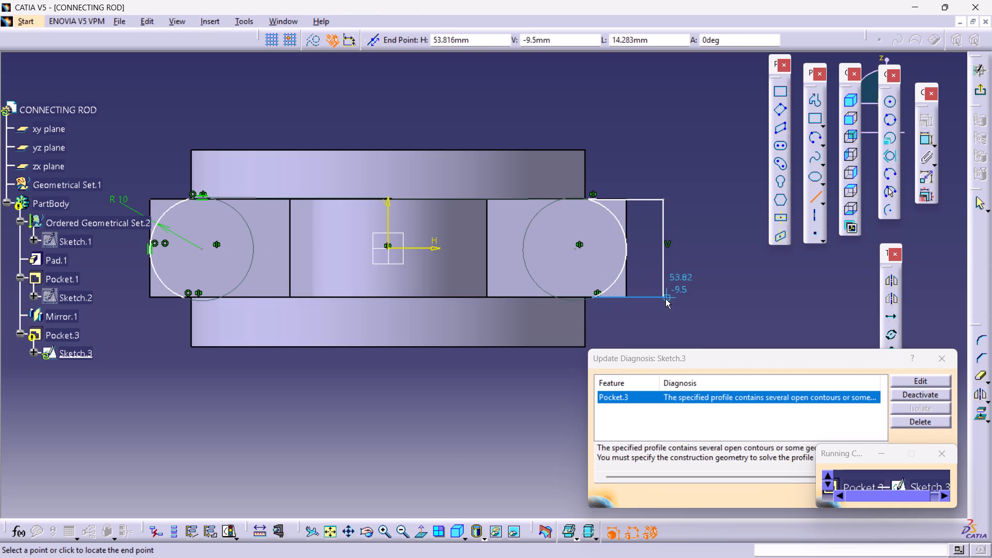
{"action": "left_click", "coordinate": [663, 299]}
{"action": "middle_click_drag", "start_coordinate": [393, 315], "coordinate": [555, 315]}
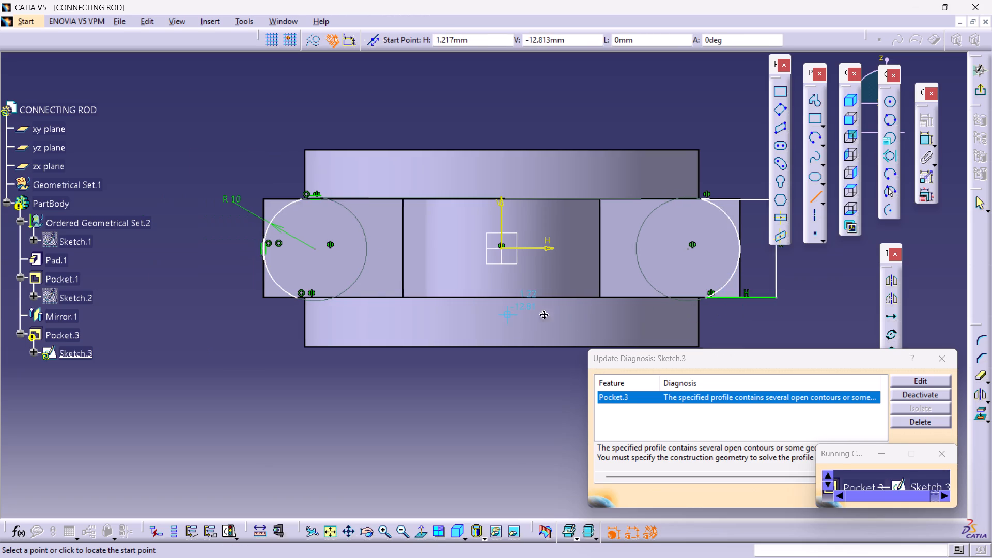
Enclose the area outside the dimensioned arc with two outward horizontal lines about 11 mm long and a vertical line about 19 mm.
{"action": "middle_click_drag", "start_coordinate": [555, 315], "coordinate": [642, 315]}
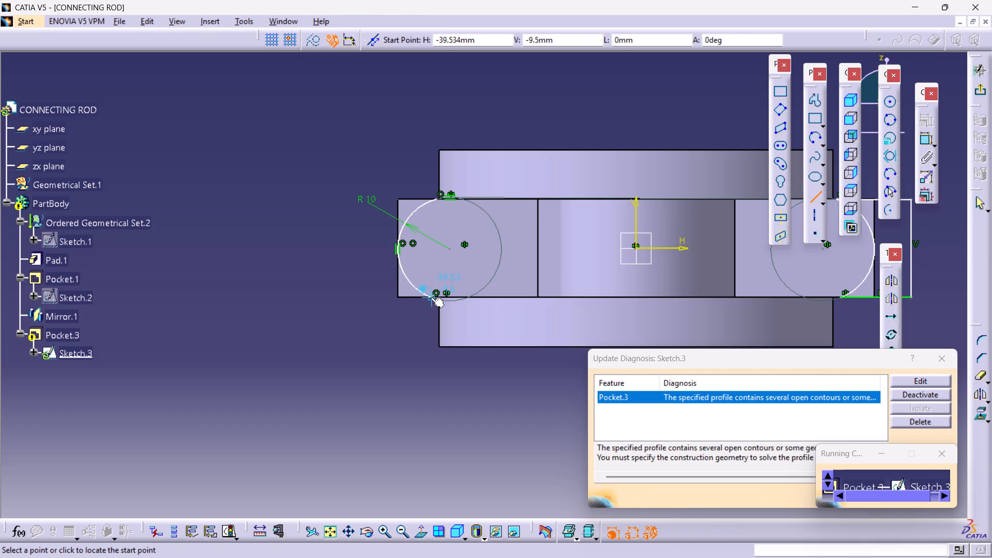
{"action": "left_click", "coordinate": [431, 298]}
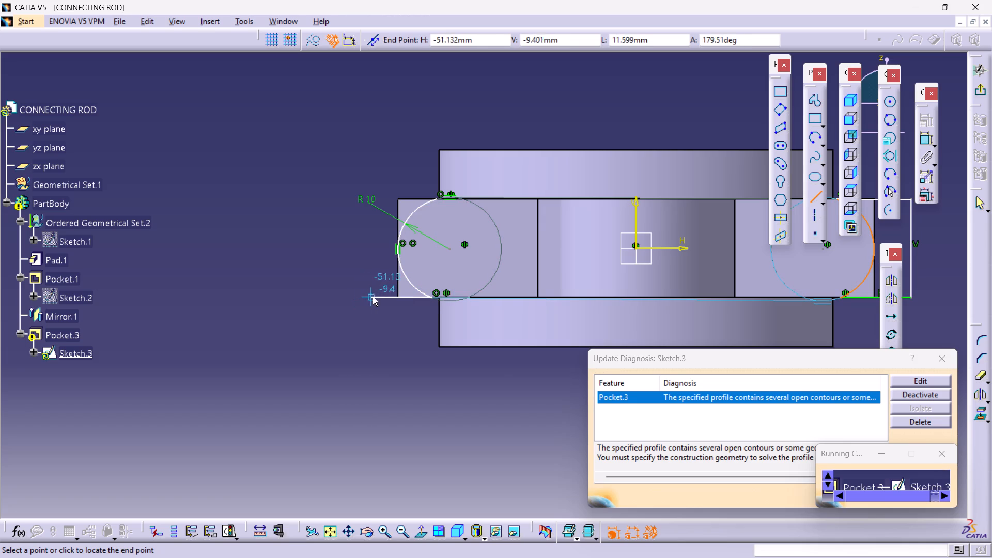
{"action": "left_click", "coordinate": [378, 297]}
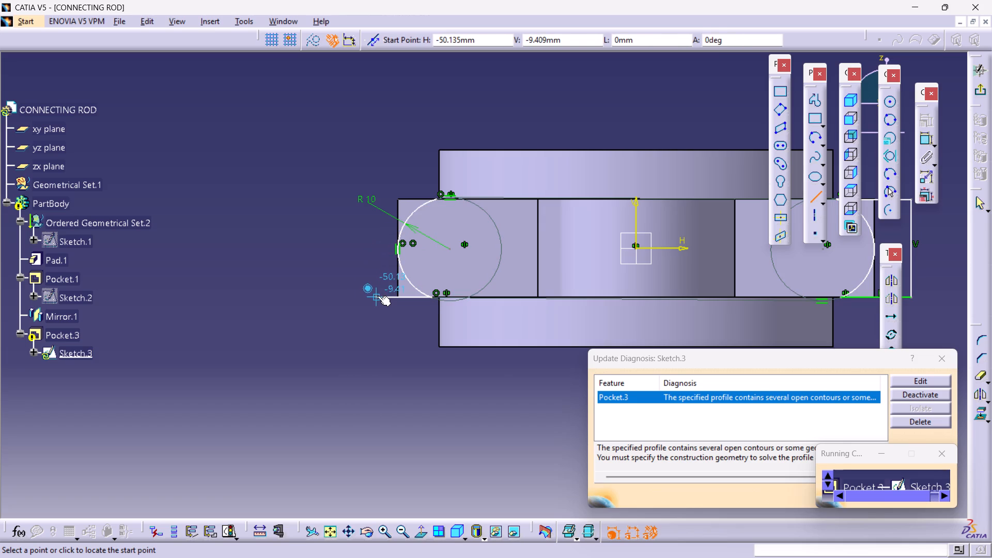
{"action": "left_click", "coordinate": [378, 296]}
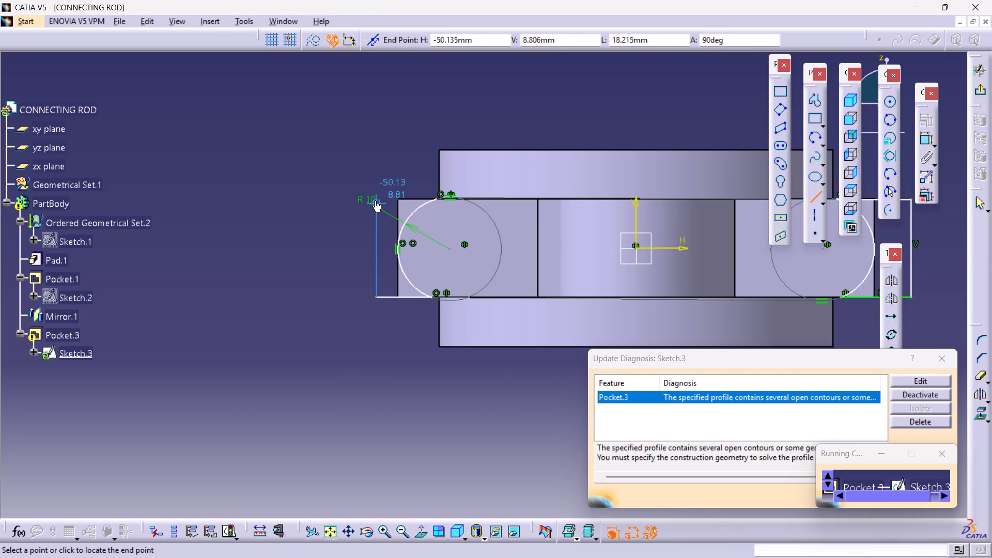
{"action": "left_click", "coordinate": [378, 199]}
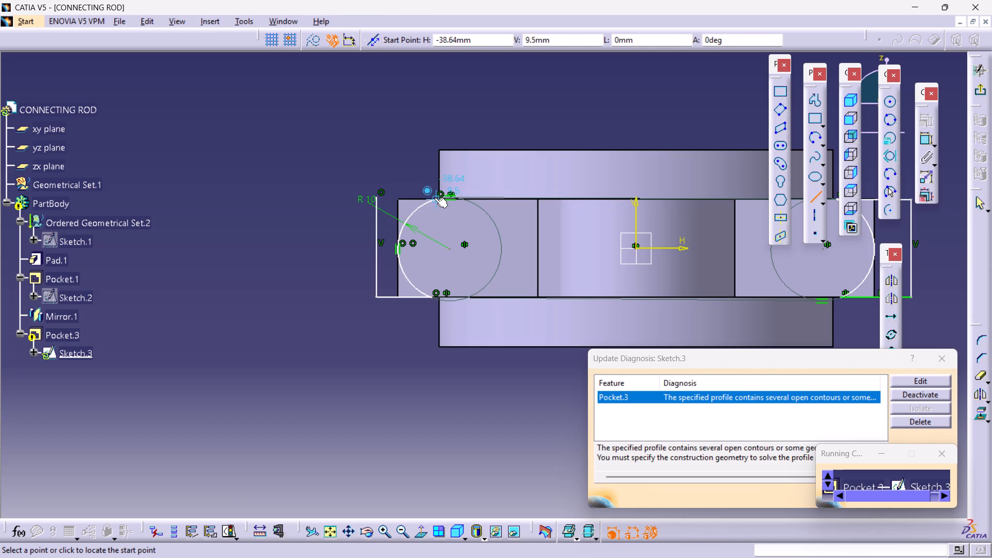
{"action": "left_click", "coordinate": [435, 198]}
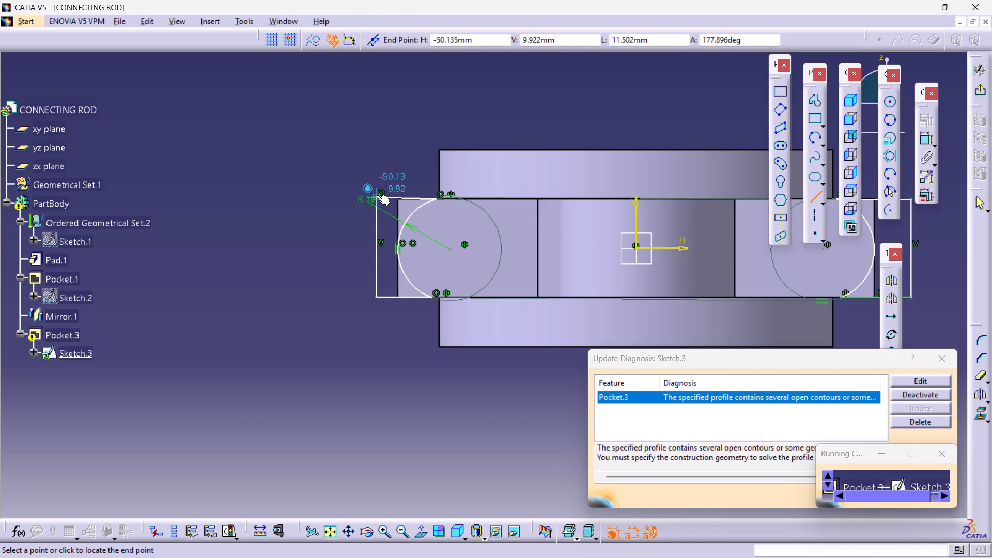
{"action": "left_click", "coordinate": [376, 202]}
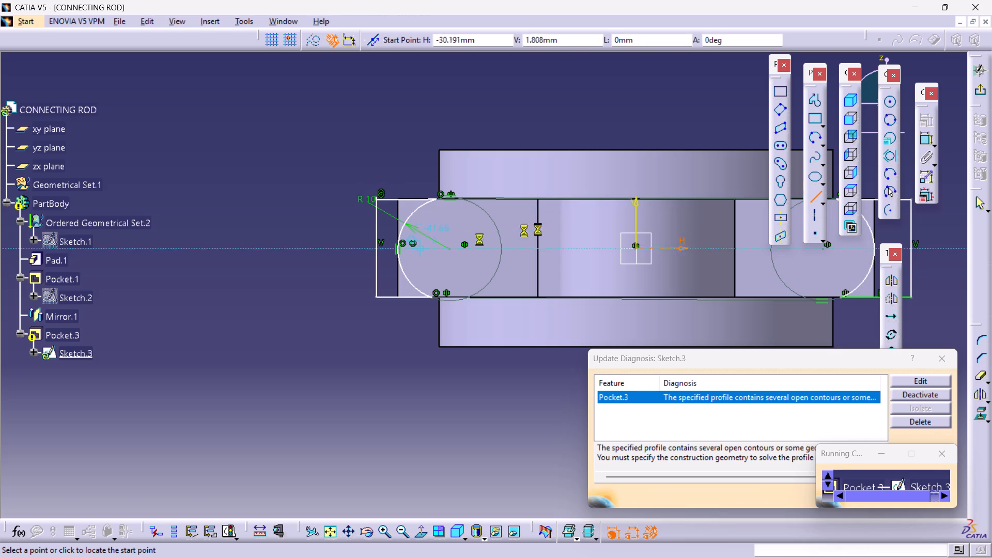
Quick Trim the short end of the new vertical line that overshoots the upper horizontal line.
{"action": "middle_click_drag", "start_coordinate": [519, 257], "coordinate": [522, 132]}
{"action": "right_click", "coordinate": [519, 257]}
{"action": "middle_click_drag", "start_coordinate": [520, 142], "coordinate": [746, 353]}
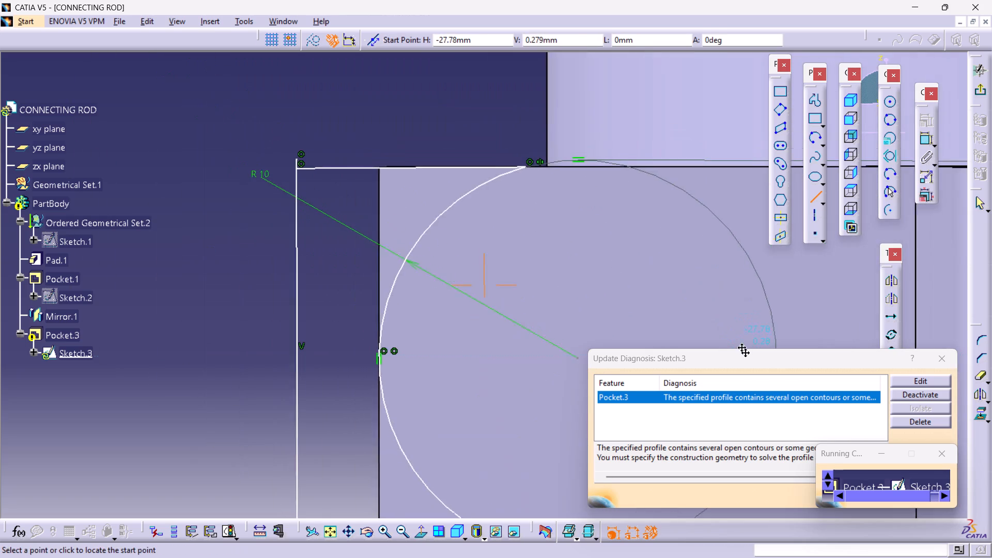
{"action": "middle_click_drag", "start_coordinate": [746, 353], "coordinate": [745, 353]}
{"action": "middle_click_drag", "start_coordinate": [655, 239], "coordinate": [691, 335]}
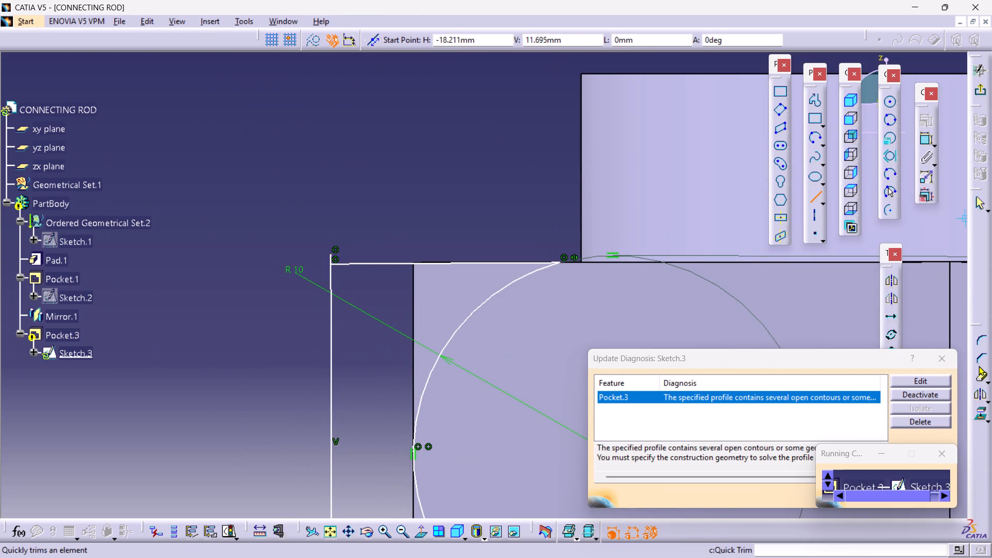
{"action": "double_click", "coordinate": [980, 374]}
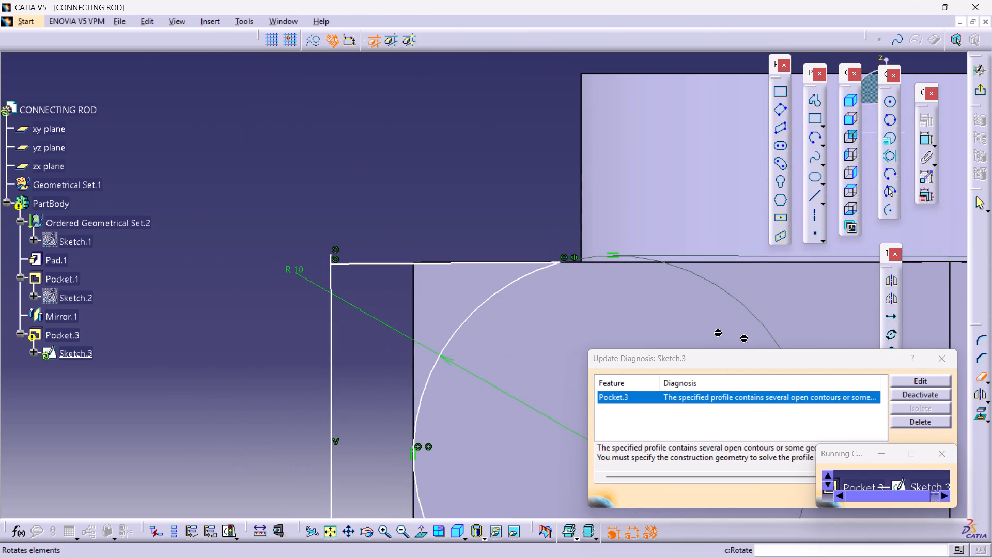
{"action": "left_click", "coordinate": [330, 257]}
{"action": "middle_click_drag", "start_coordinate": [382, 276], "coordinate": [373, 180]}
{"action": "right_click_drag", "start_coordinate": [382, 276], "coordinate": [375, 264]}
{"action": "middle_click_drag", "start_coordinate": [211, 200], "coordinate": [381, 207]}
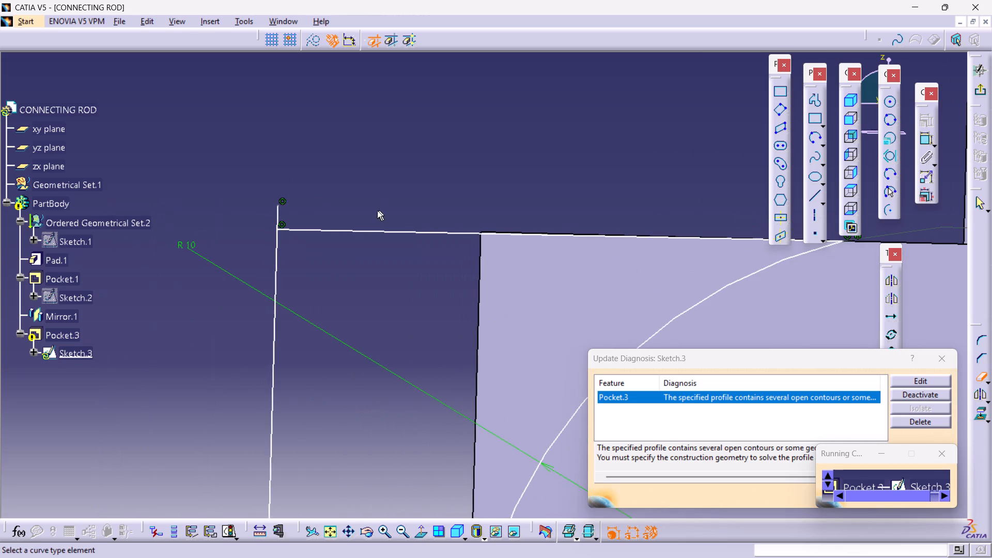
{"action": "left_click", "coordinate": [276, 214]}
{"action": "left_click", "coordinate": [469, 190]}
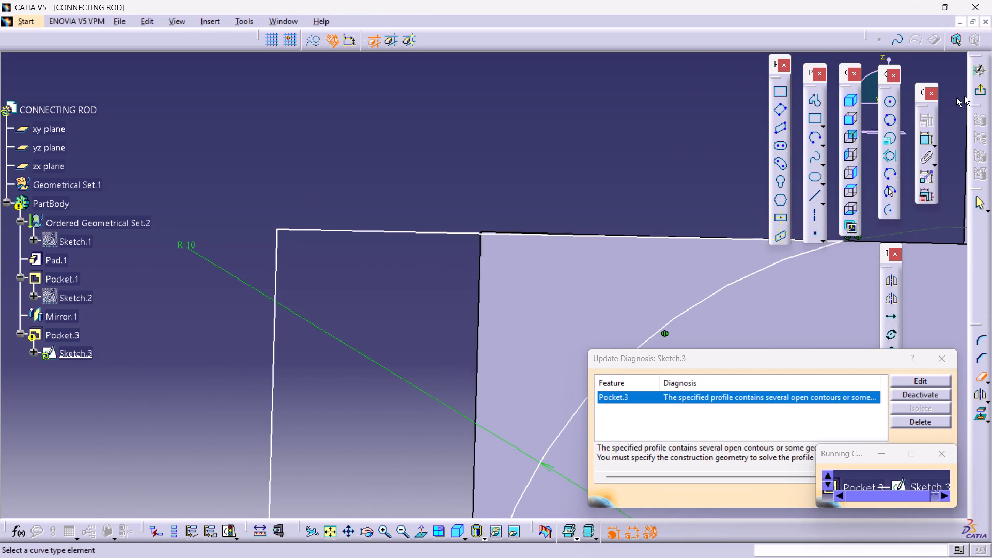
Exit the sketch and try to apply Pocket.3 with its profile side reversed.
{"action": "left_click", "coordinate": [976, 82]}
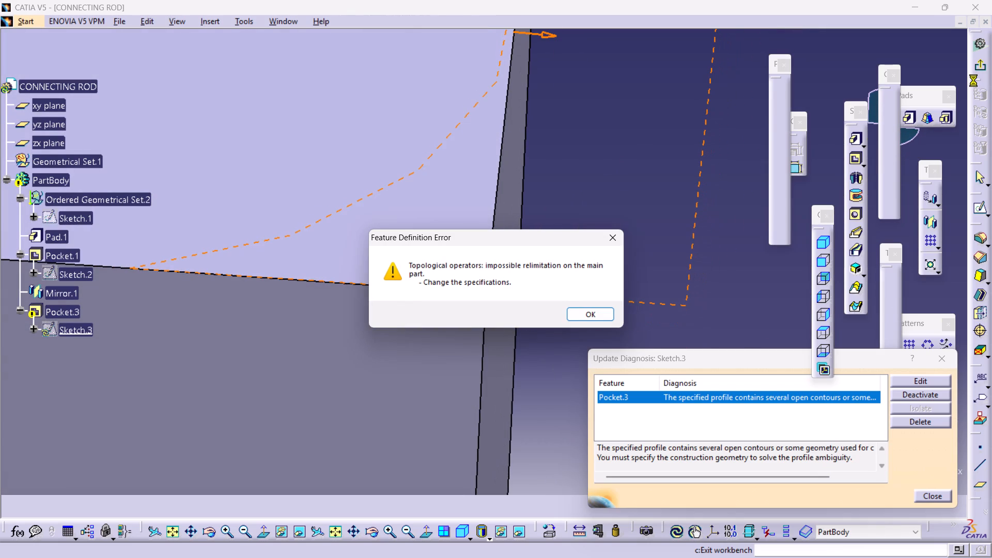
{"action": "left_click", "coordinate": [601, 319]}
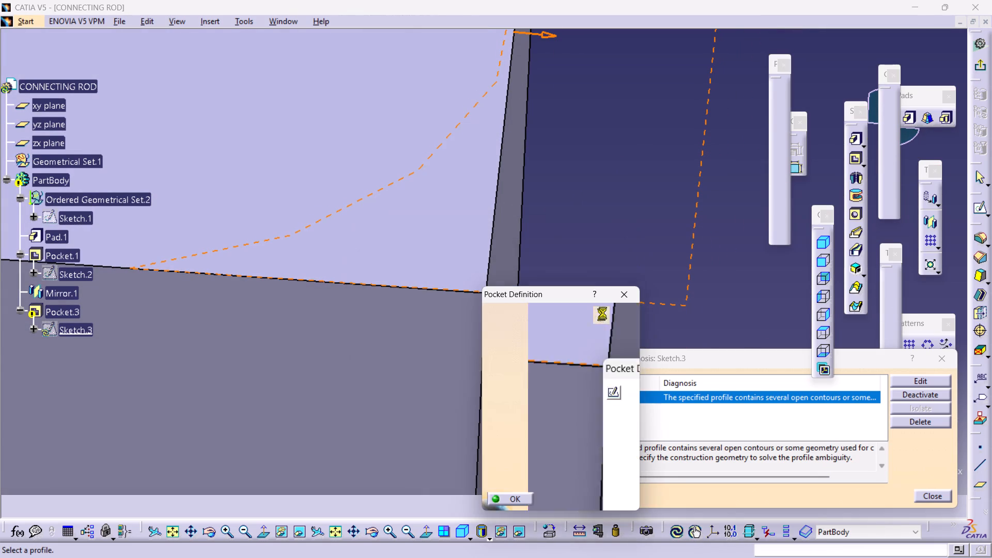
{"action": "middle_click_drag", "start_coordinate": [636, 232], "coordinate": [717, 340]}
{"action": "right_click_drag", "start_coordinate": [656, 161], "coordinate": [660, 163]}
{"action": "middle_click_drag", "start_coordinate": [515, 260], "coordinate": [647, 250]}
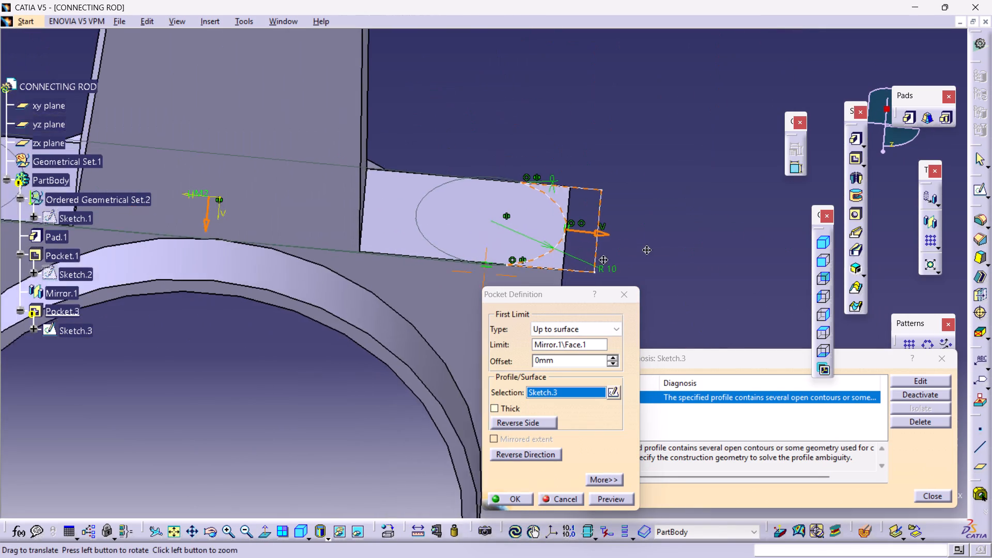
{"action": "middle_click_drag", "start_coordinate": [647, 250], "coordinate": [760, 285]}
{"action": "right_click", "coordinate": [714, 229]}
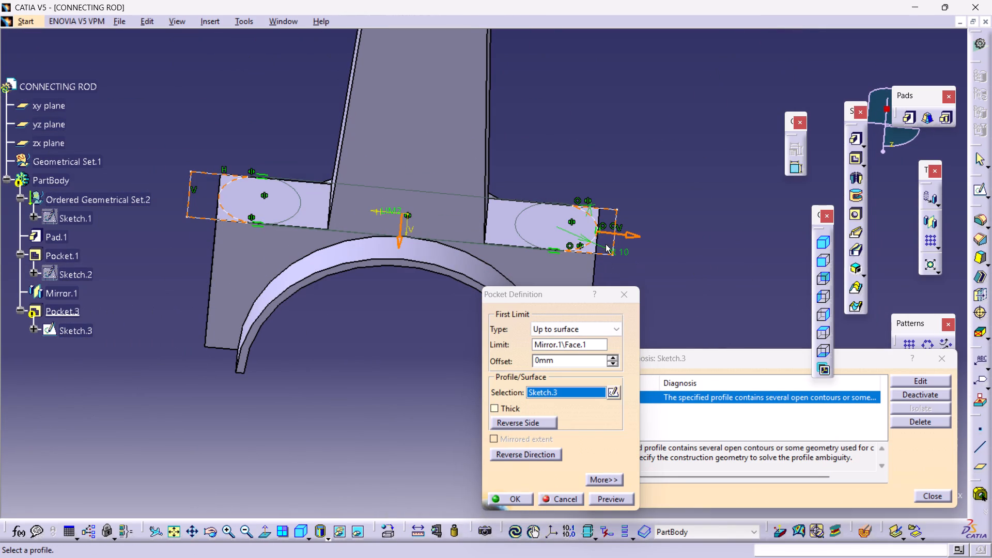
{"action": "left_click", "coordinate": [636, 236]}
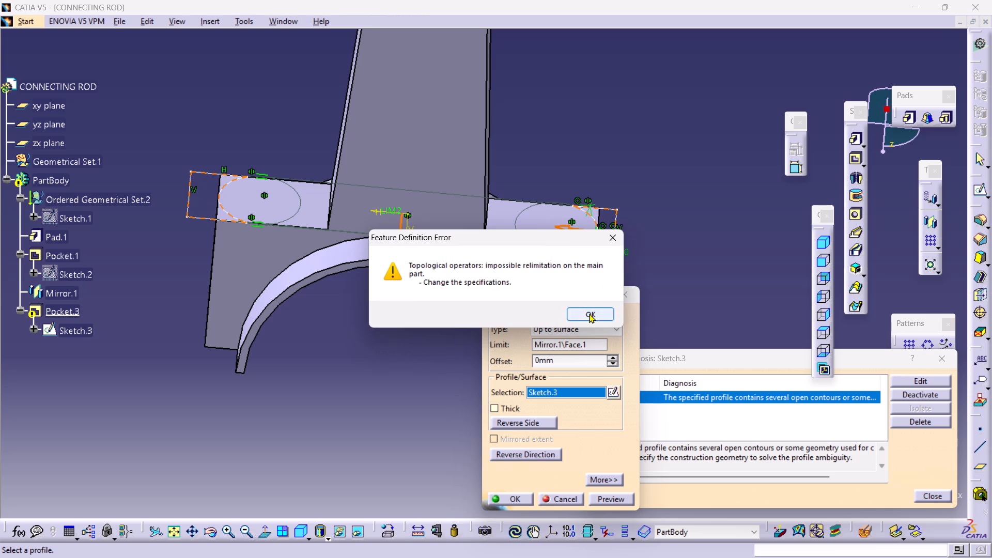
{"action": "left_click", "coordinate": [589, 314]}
Select the big-end shoulder face as the pocket's profile and agree to define an extrusion direction.
{"action": "left_click", "coordinate": [565, 219]}
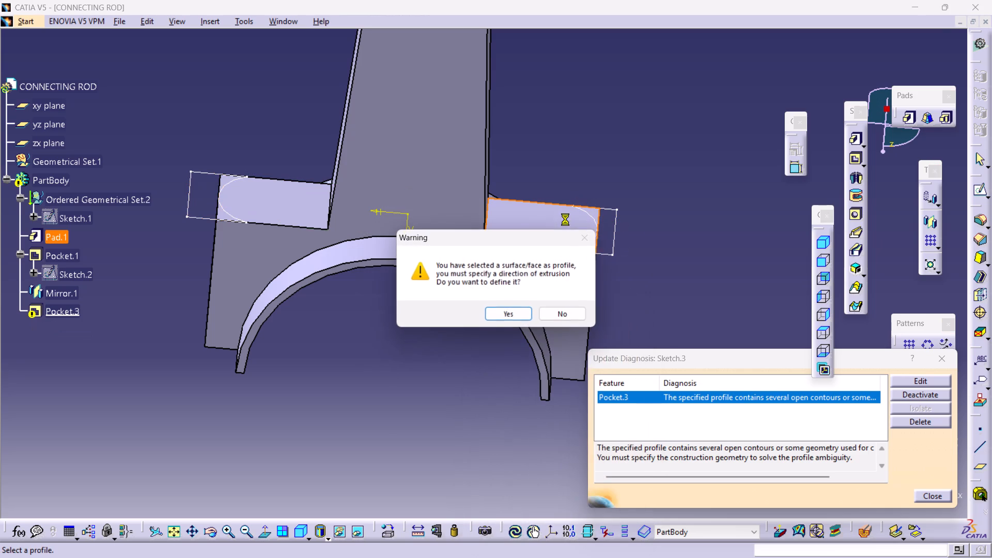
{"action": "left_click", "coordinate": [511, 317]}
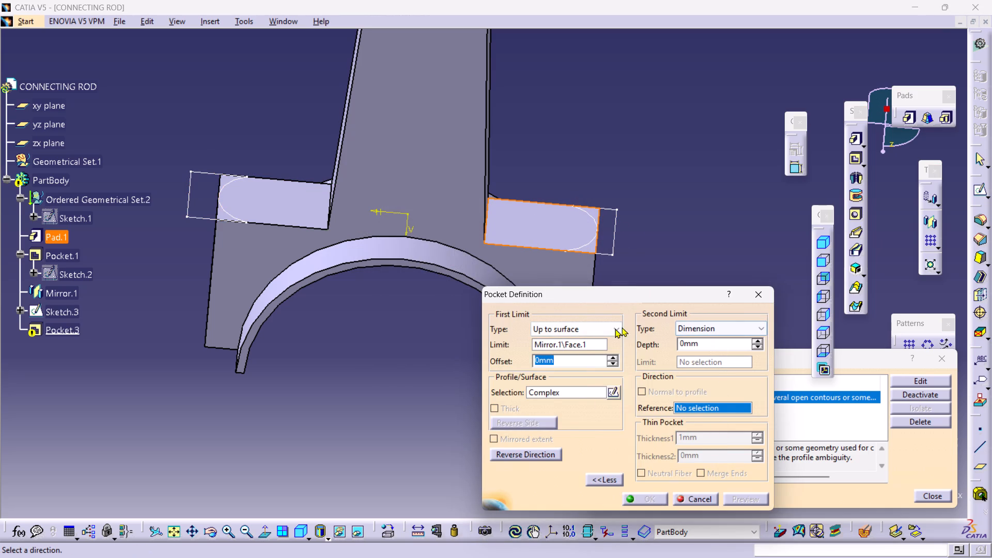
Set the pocket's first limit to Up to plane at the big end's flat mating face and try to apply it.
{"action": "middle_click_drag", "start_coordinate": [675, 275], "coordinate": [607, 134]}
{"action": "left_click", "coordinate": [594, 331]}
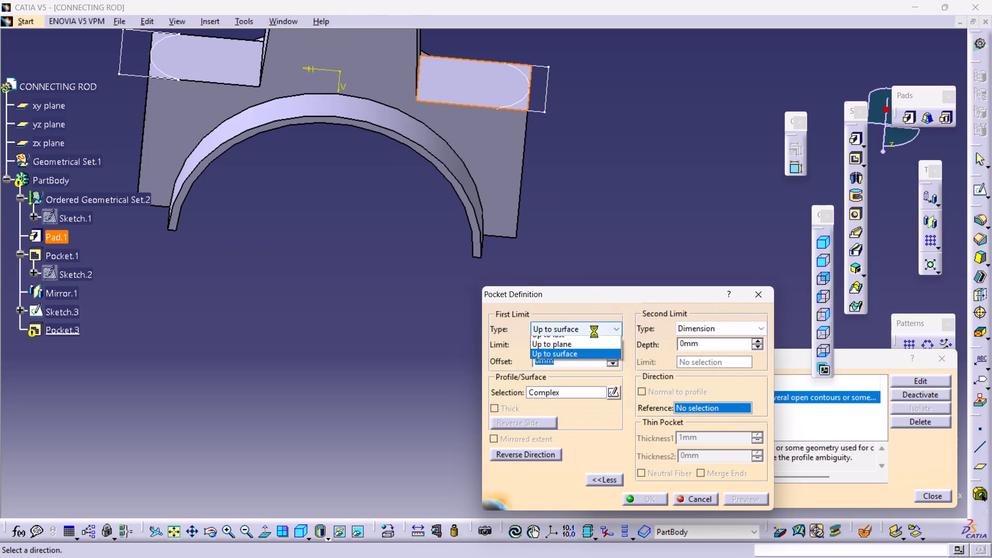
{"action": "left_click", "coordinate": [581, 369]}
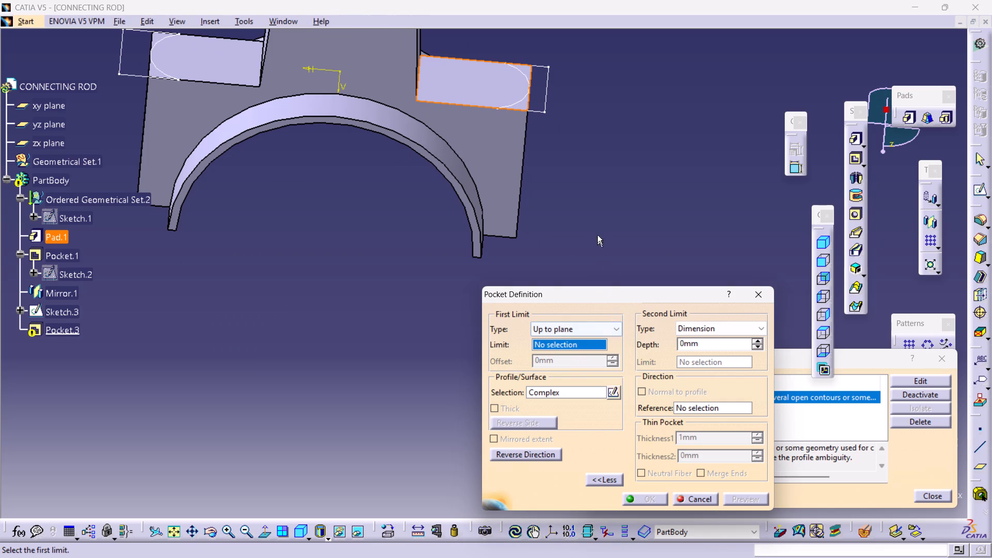
{"action": "middle_click_drag", "start_coordinate": [590, 214], "coordinate": [353, 52]}
{"action": "right_click_drag", "start_coordinate": [590, 214], "coordinate": [349, 54]}
{"action": "middle_click_drag", "start_coordinate": [602, 157], "coordinate": [535, 13]}
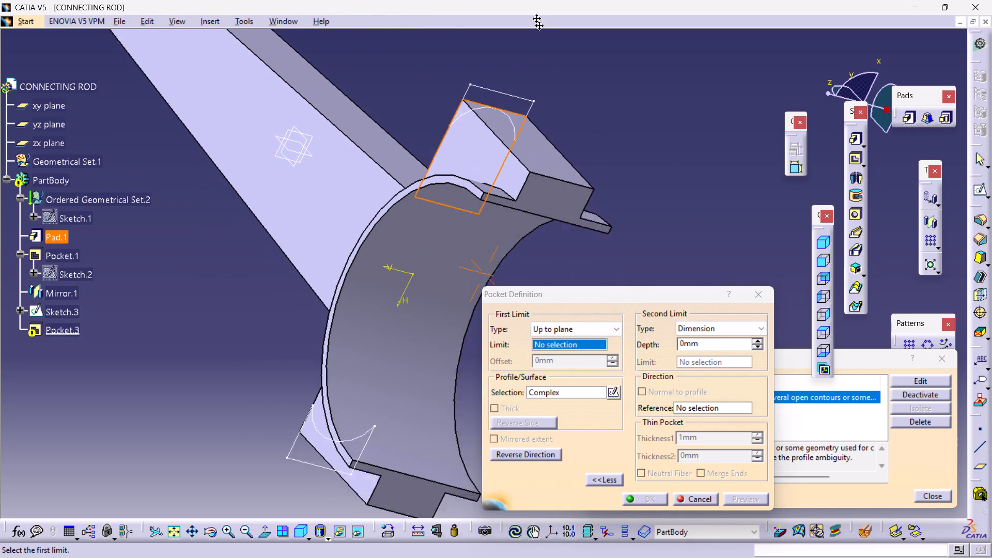
{"action": "middle_click_drag", "start_coordinate": [535, 13], "coordinate": [529, 0]}
{"action": "left_click", "coordinate": [526, 152]}
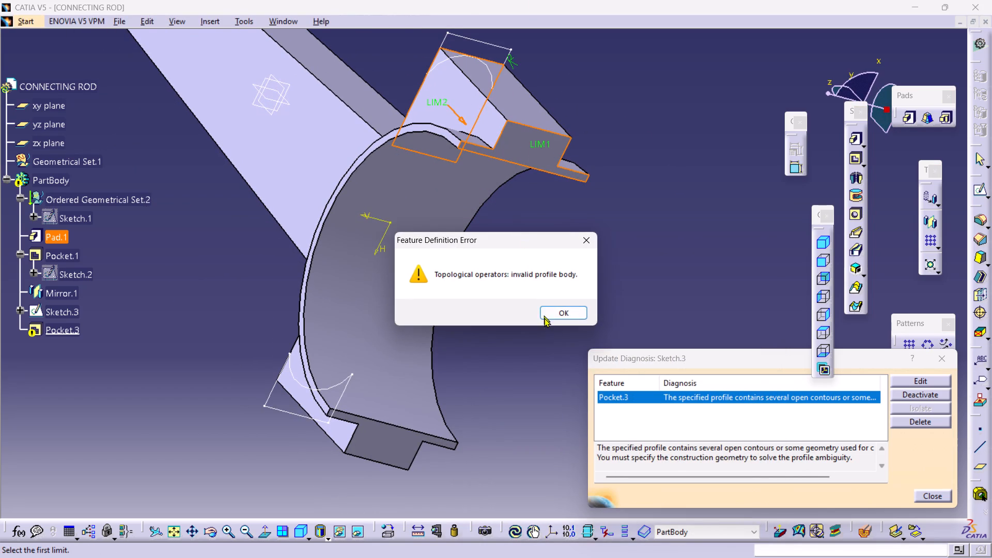
{"action": "left_click", "coordinate": [560, 312]}
{"action": "middle_click_drag", "start_coordinate": [516, 215], "coordinate": [562, 509]}
{"action": "right_click_drag", "start_coordinate": [515, 215], "coordinate": [562, 509]}
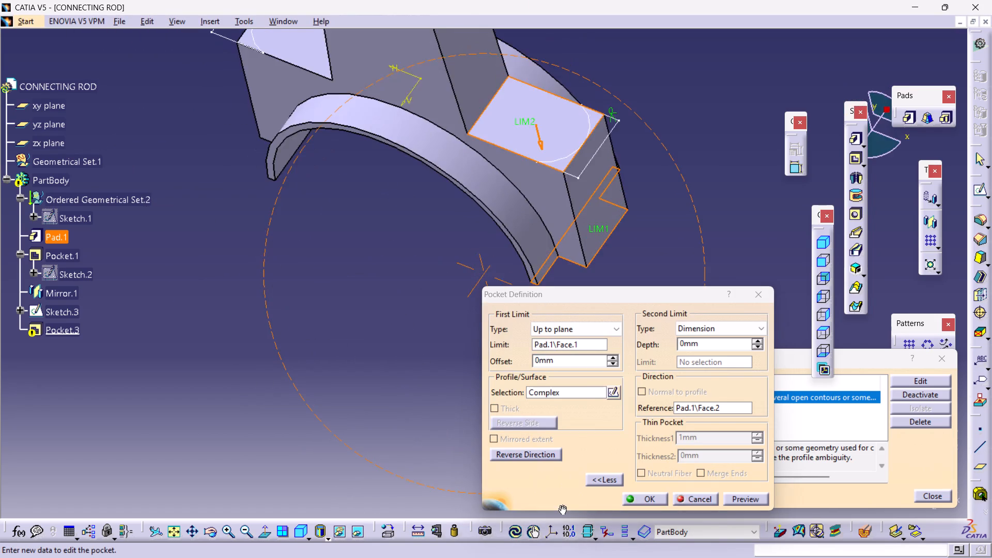
{"action": "right_click_drag", "start_coordinate": [562, 509], "coordinate": [562, 511]}
{"action": "middle_click_drag", "start_coordinate": [562, 509], "coordinate": [562, 511]}
{"action": "middle_click_drag", "start_coordinate": [623, 259], "coordinate": [495, 225]}
{"action": "left_click", "coordinate": [637, 499]}
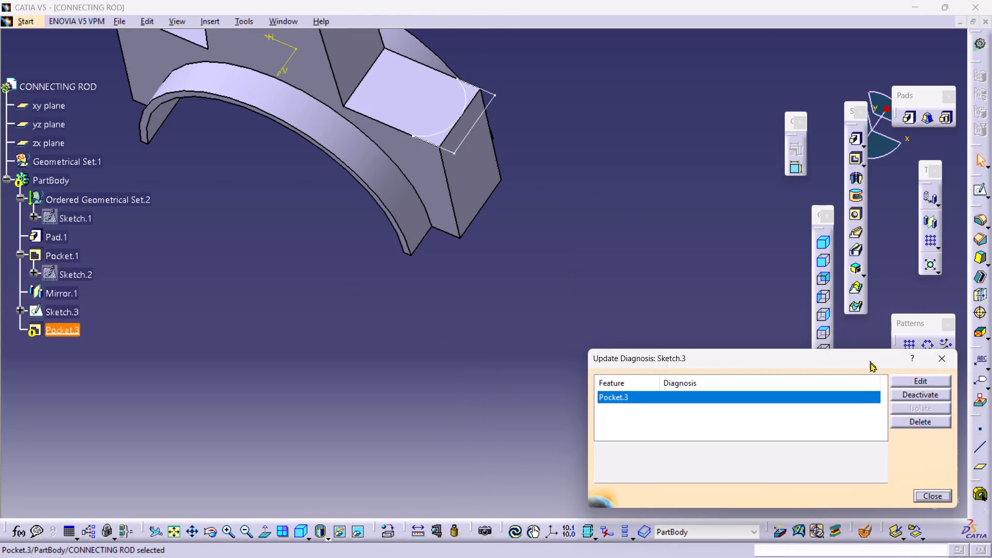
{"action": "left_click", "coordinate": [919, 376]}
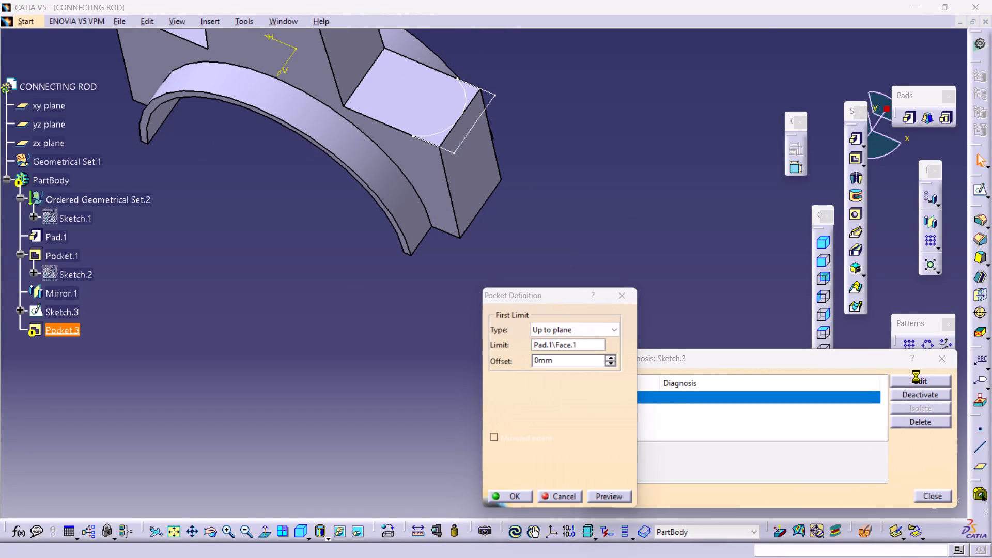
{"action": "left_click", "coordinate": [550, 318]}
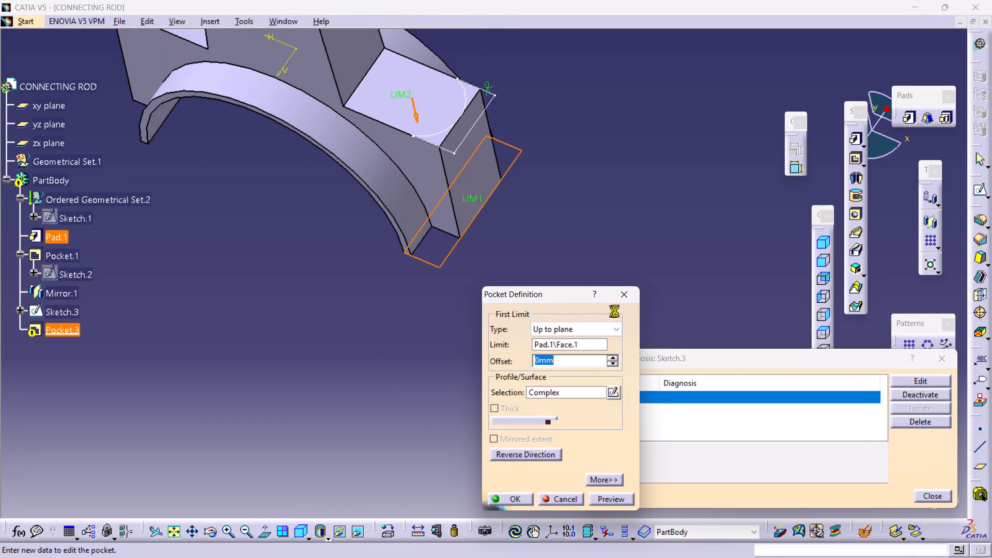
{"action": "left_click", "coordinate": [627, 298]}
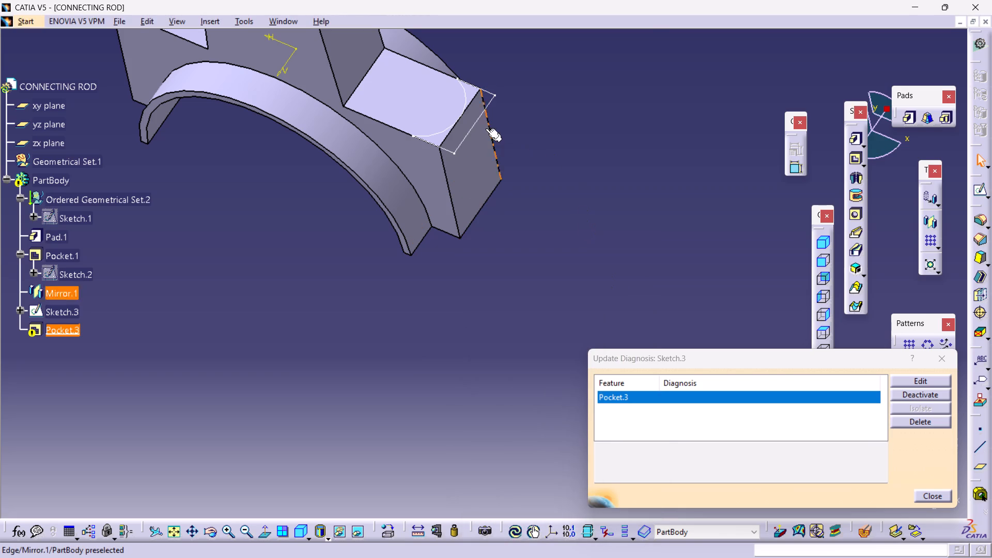
Reopen Sketch.3 for editing and close the update diagnosis.
{"action": "double_click", "coordinate": [473, 119]}
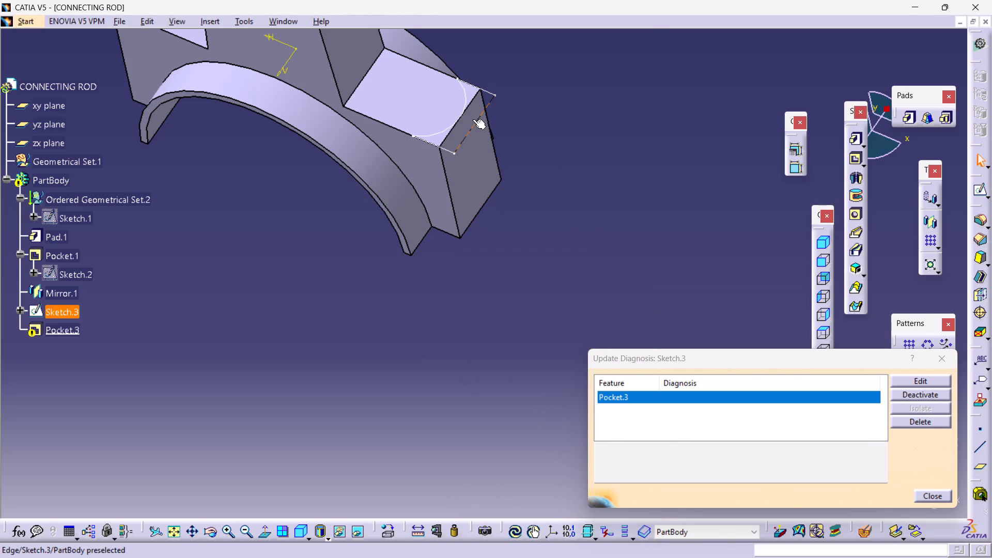
{"action": "double_click", "coordinate": [474, 119]}
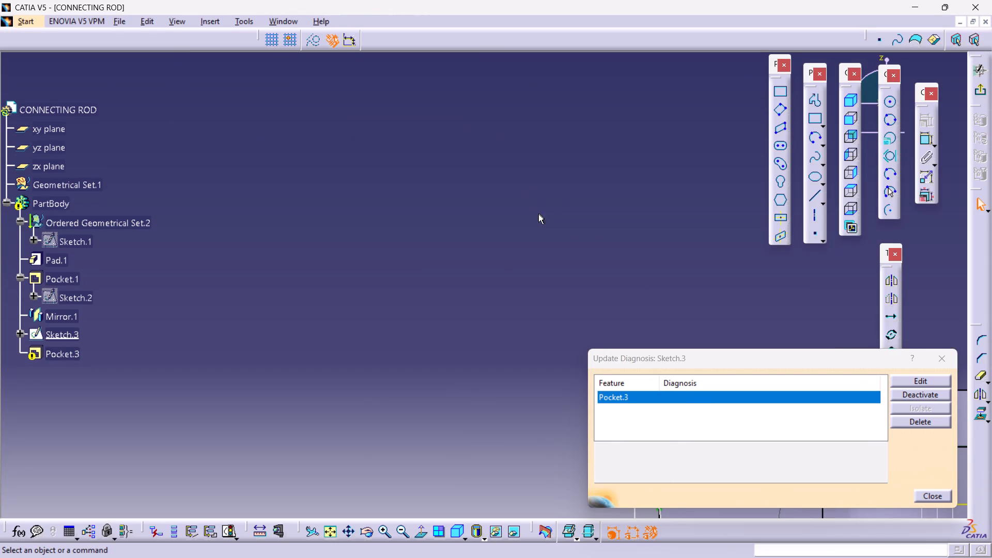
{"action": "left_click", "coordinate": [939, 361]}
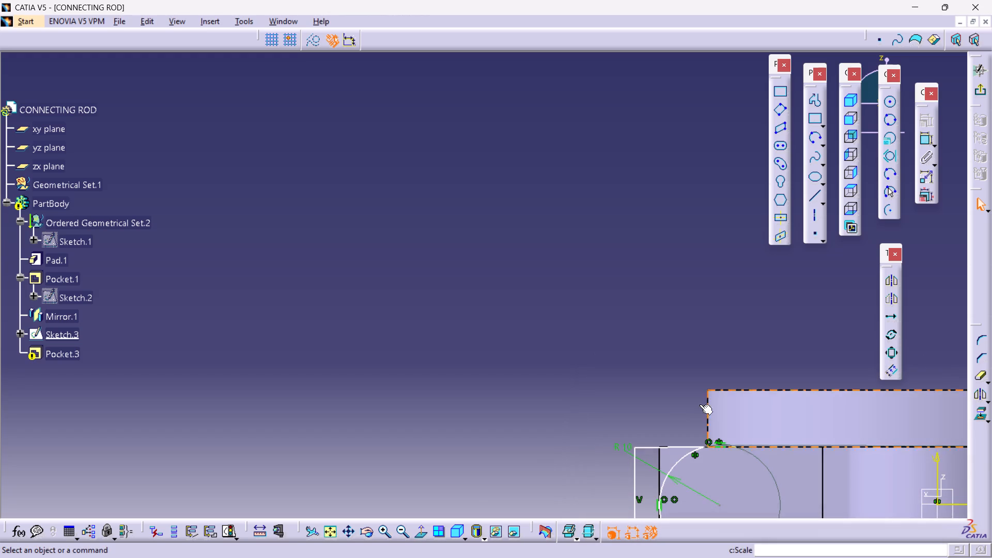
Delete the arc, the three straight lines and the leftover points of the shoulder profile on the sketch's negative-H side.
{"action": "middle_click_drag", "start_coordinate": [613, 417], "coordinate": [400, 260]}
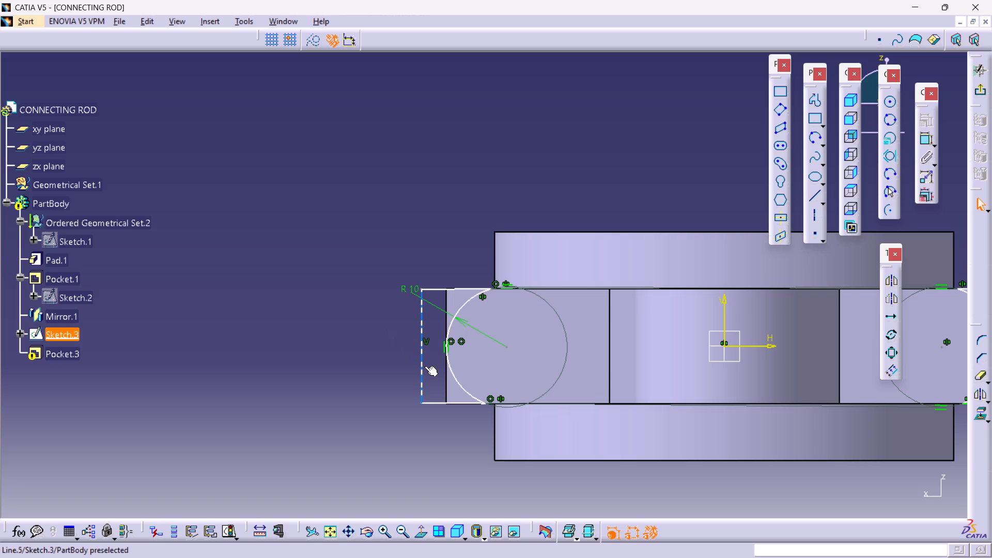
{"action": "left_click", "coordinate": [420, 350]}
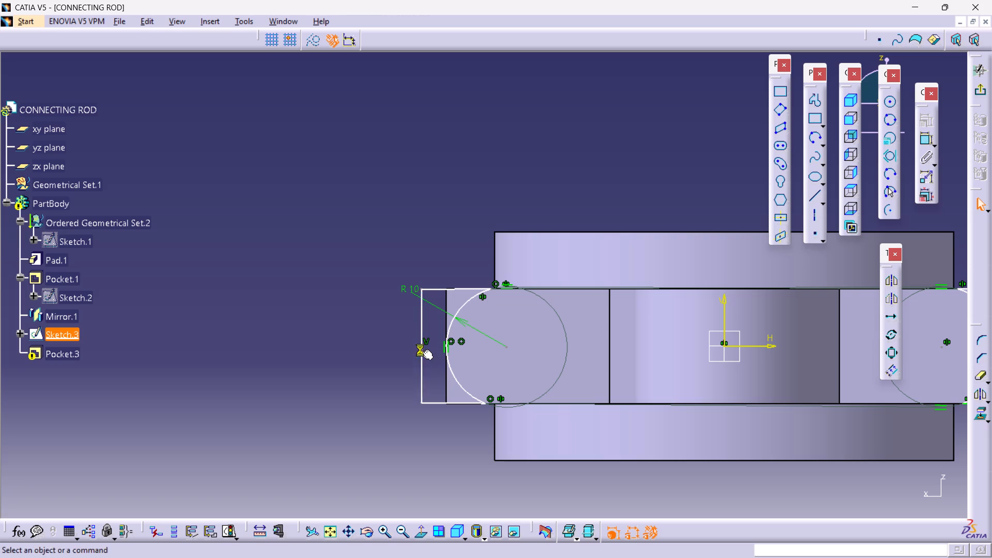
{"action": "key", "text": "Delete"}
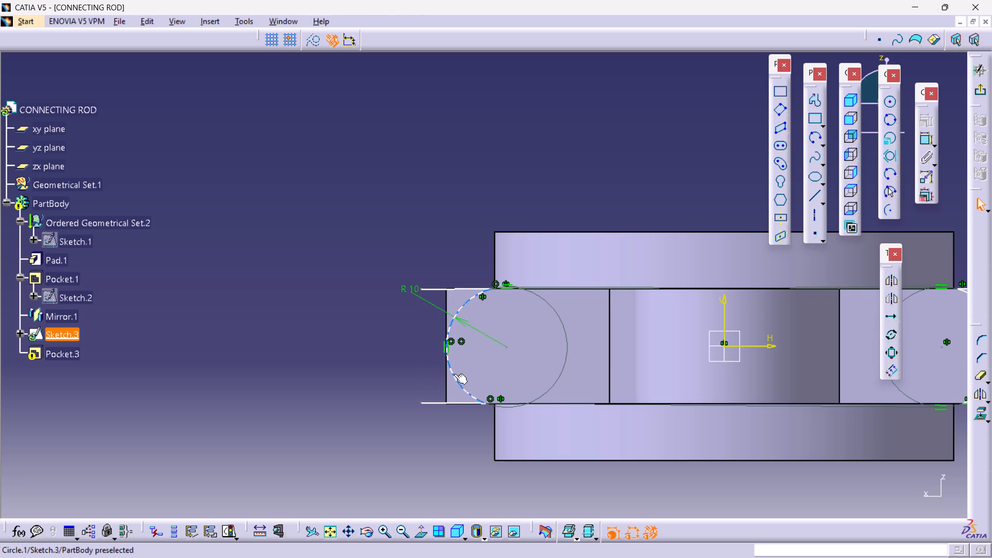
{"action": "left_click", "coordinate": [454, 374]}
{"action": "key", "text": "Delete"}
{"action": "left_click", "coordinate": [428, 402]}
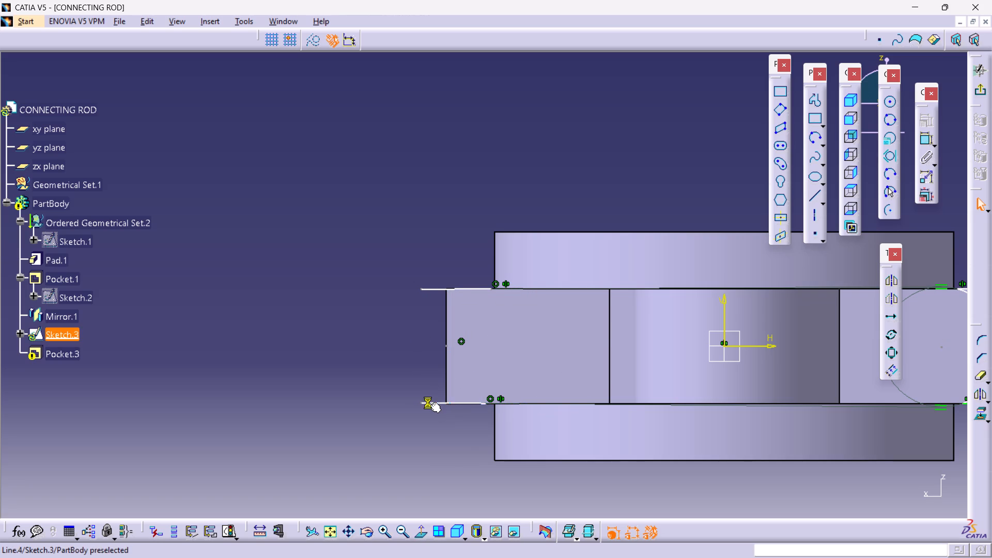
{"action": "key", "text": "Delete"}
{"action": "left_click", "coordinate": [447, 289]}
{"action": "key", "text": "Delete"}
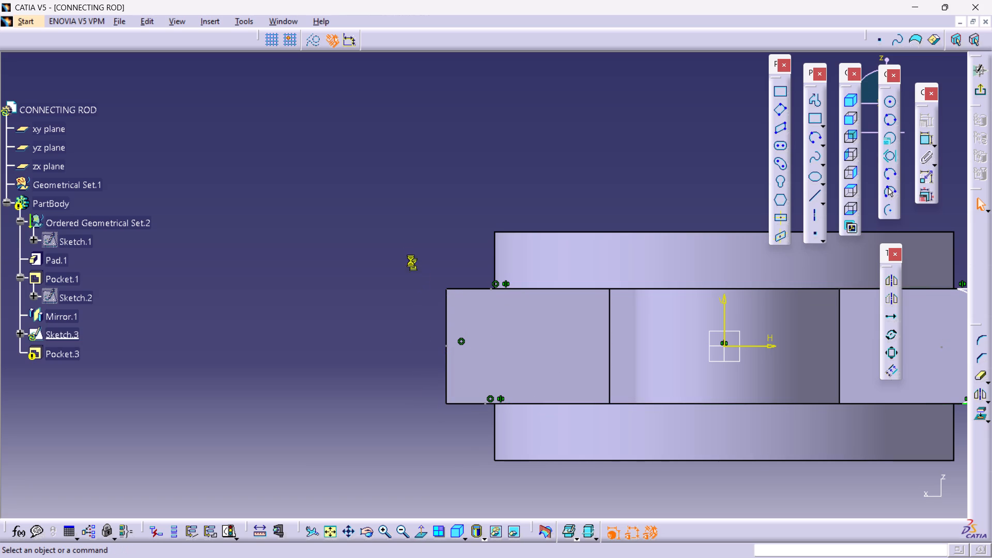
{"action": "left_click_drag", "start_coordinate": [405, 238], "coordinate": [524, 443]}
{"action": "key", "text": "Delete"}
Delete the three straight lines of the shoulder profile on the positive-H side, keeping only its arc, and exit the sketch.
{"action": "middle_click_drag", "start_coordinate": [716, 432], "coordinate": [571, 434]}
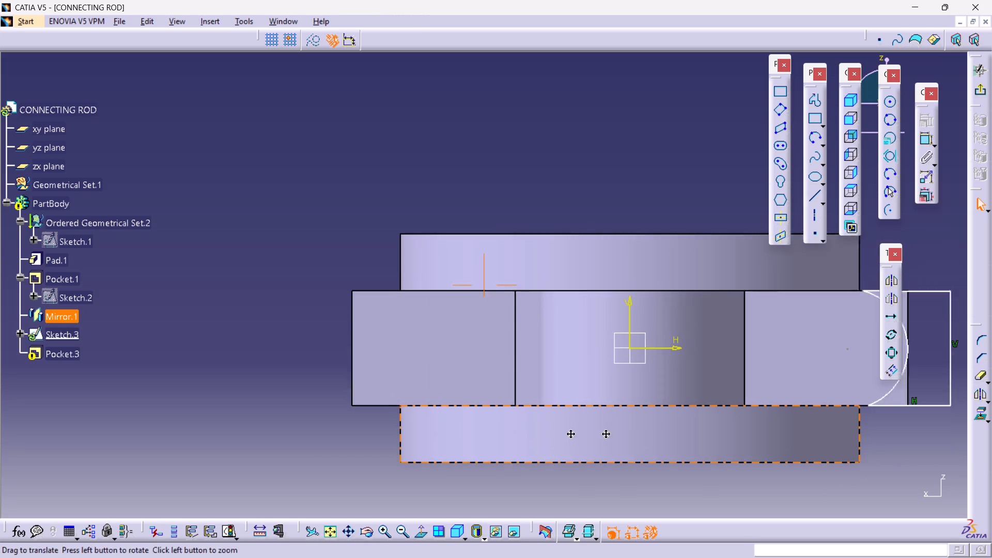
{"action": "middle_click_drag", "start_coordinate": [571, 434], "coordinate": [326, 434]}
{"action": "left_click", "coordinate": [654, 378]}
{"action": "key", "text": "Delete"}
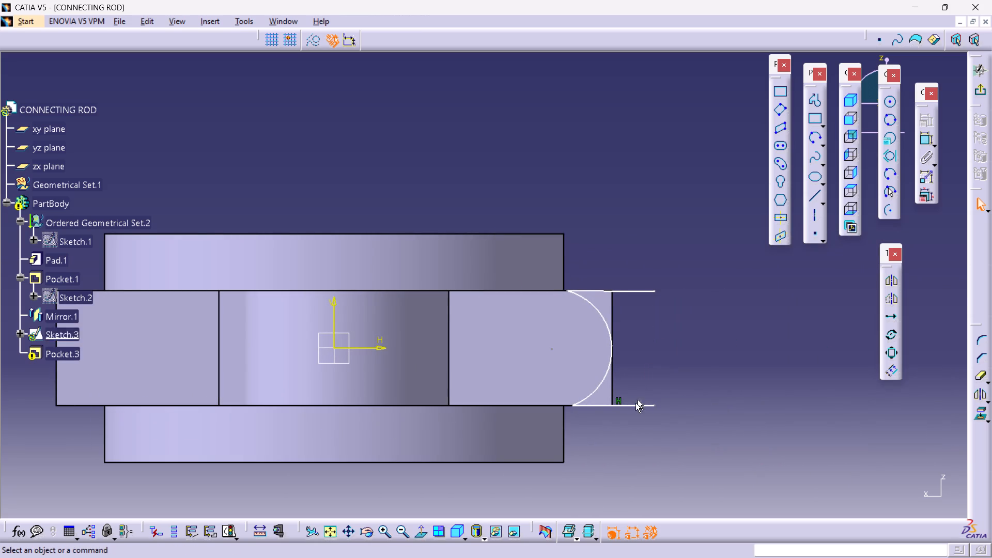
{"action": "left_click", "coordinate": [633, 407]}
{"action": "key", "text": "Delete"}
{"action": "left_click", "coordinate": [628, 293]}
{"action": "left_click", "coordinate": [628, 292]}
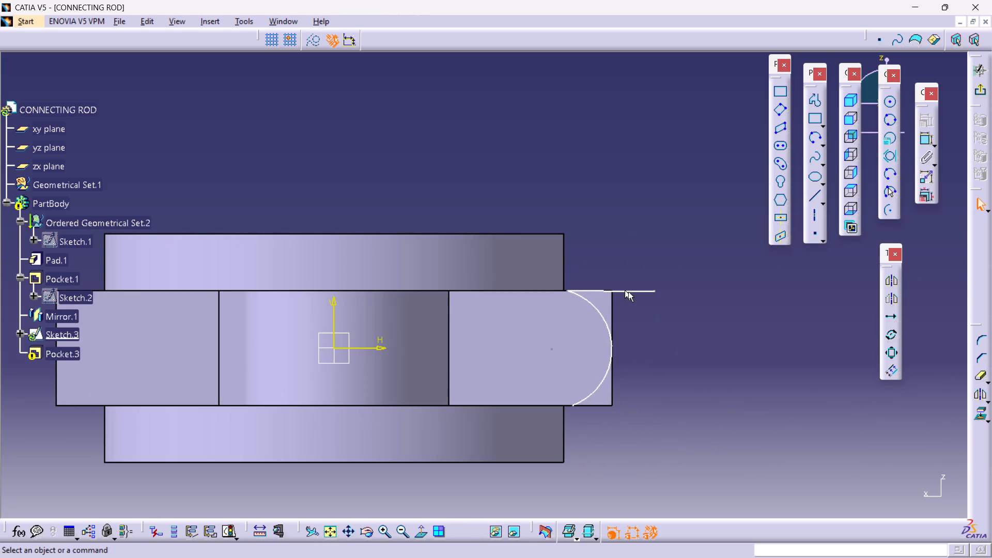
{"action": "left_click", "coordinate": [629, 288]}
{"action": "key", "text": "Delete"}
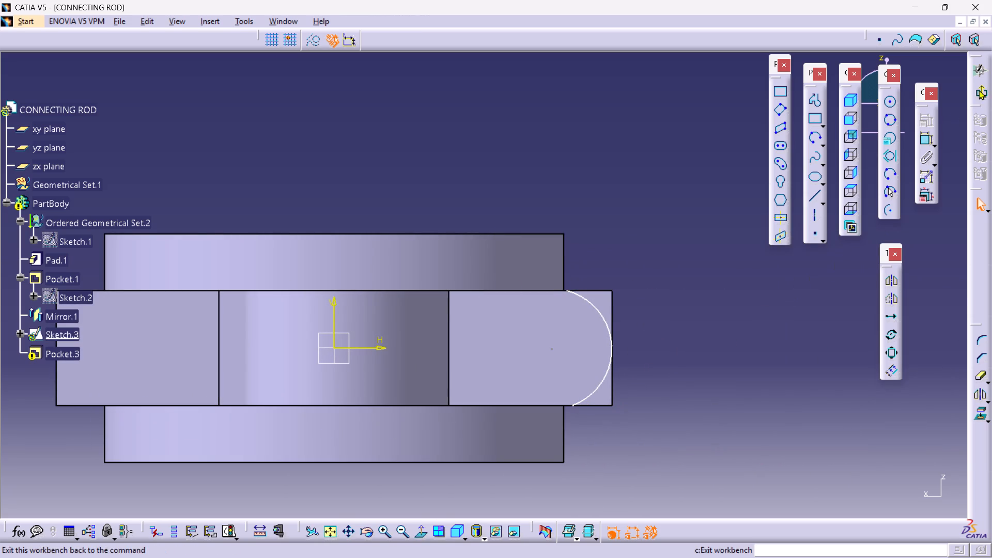
{"action": "left_click", "coordinate": [976, 88]}
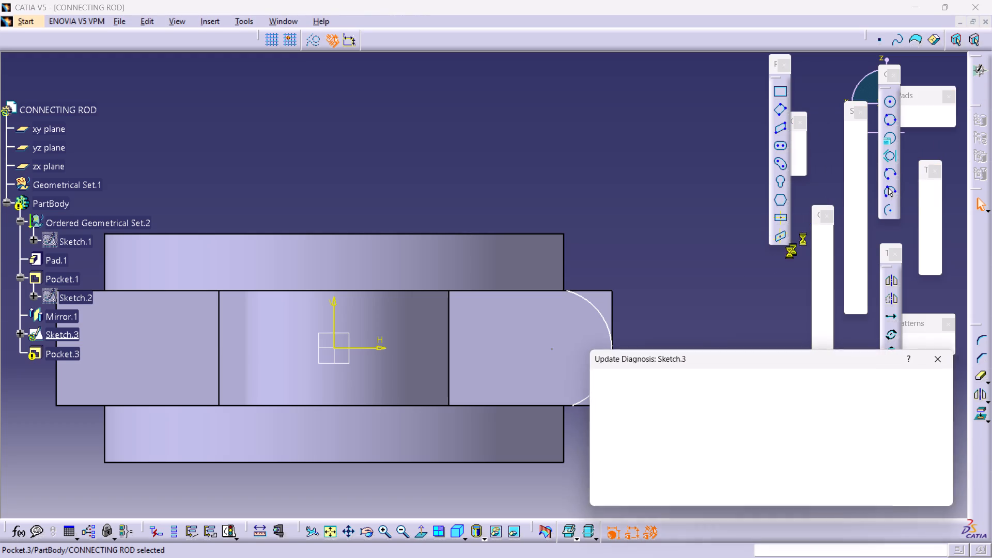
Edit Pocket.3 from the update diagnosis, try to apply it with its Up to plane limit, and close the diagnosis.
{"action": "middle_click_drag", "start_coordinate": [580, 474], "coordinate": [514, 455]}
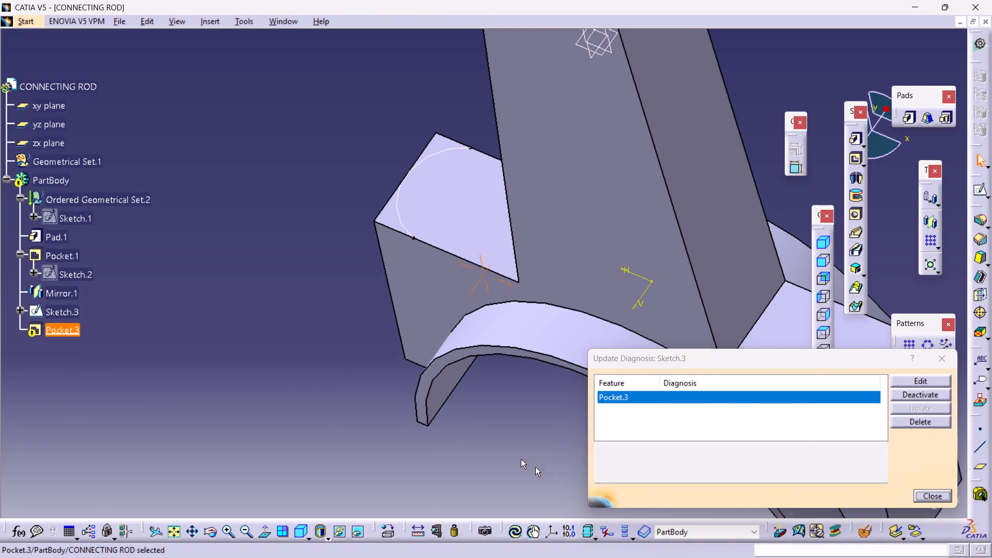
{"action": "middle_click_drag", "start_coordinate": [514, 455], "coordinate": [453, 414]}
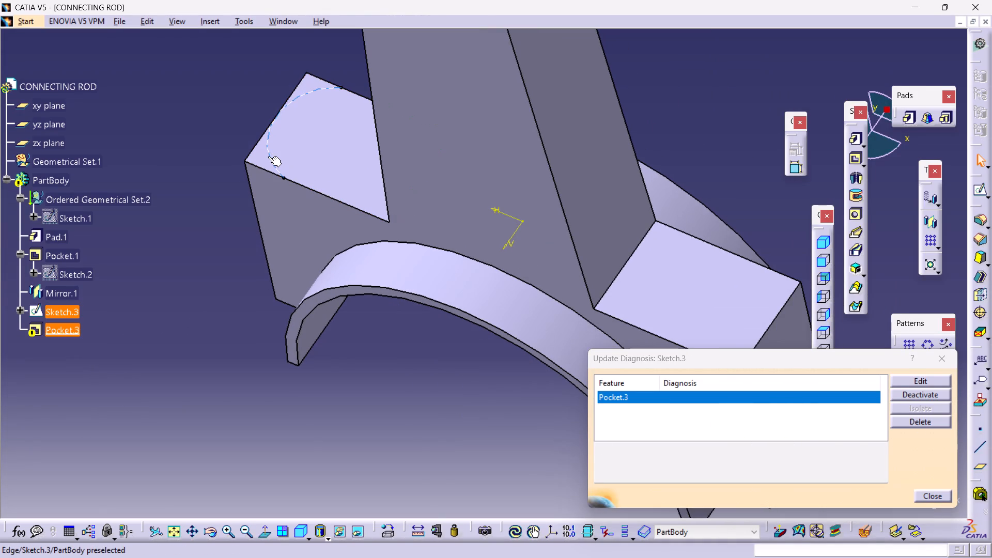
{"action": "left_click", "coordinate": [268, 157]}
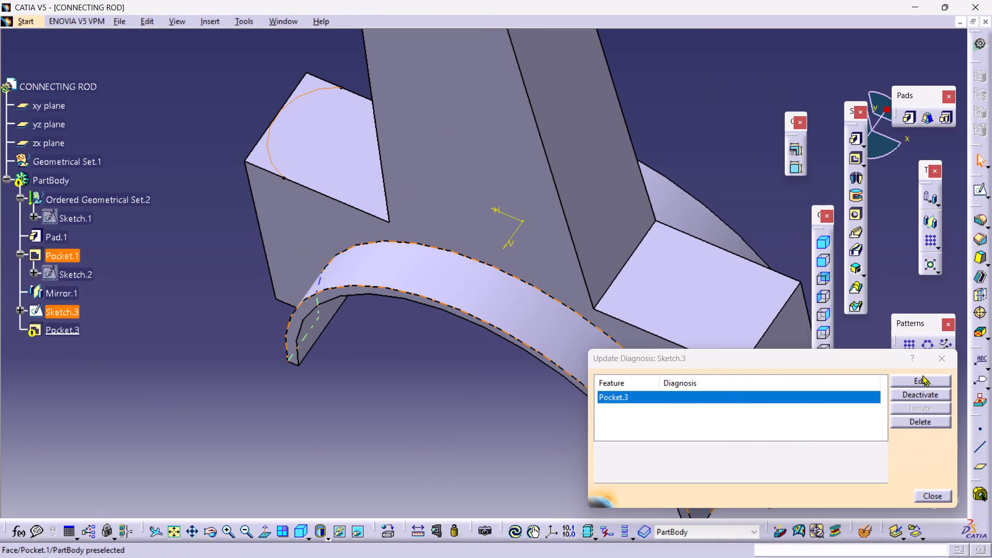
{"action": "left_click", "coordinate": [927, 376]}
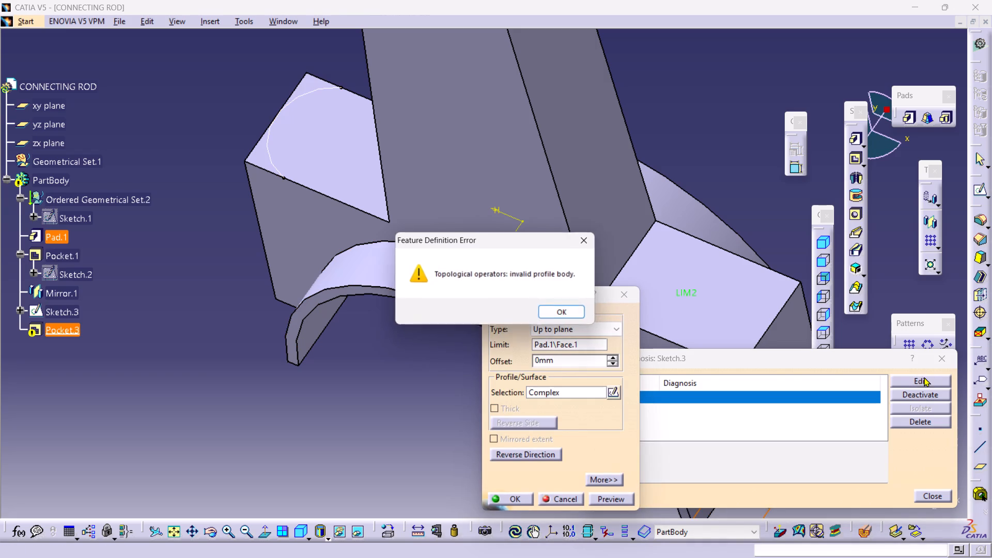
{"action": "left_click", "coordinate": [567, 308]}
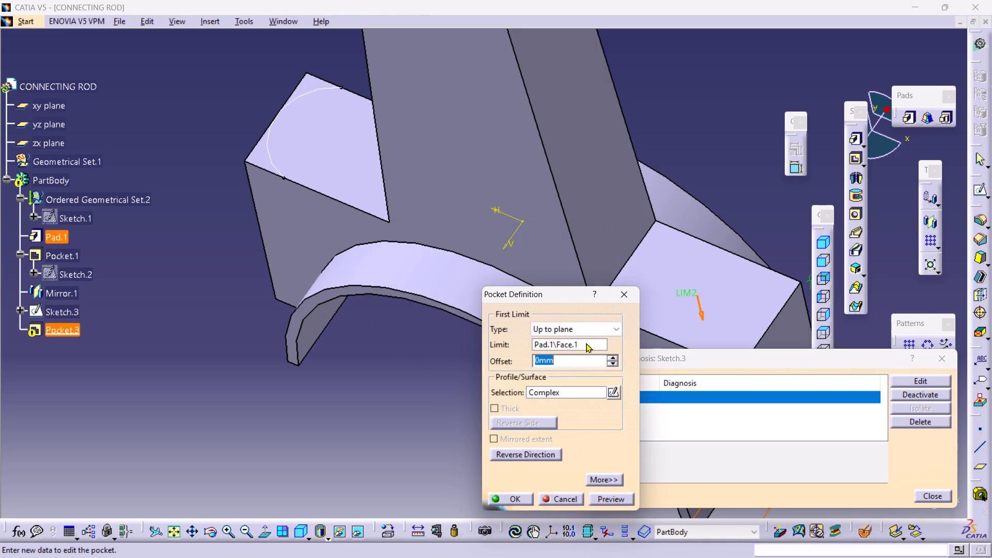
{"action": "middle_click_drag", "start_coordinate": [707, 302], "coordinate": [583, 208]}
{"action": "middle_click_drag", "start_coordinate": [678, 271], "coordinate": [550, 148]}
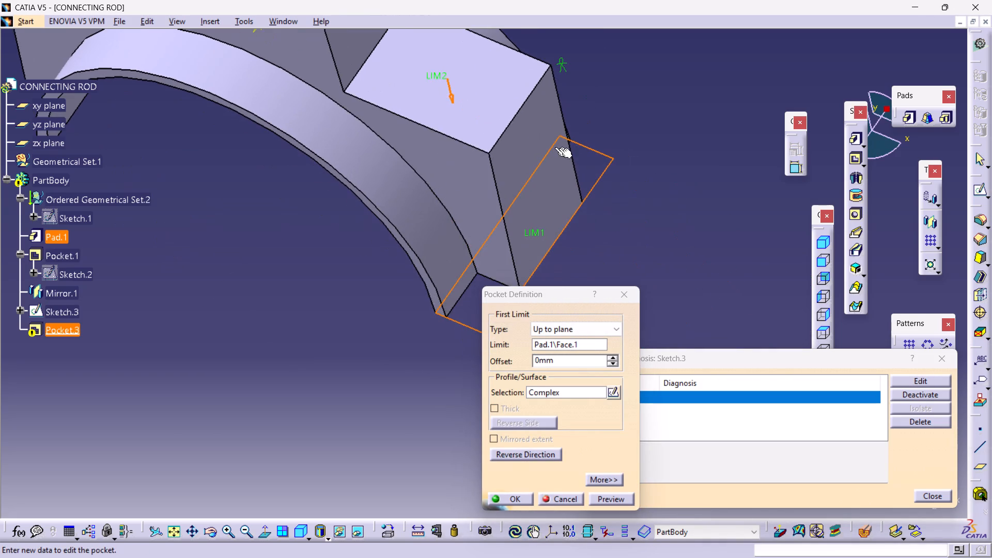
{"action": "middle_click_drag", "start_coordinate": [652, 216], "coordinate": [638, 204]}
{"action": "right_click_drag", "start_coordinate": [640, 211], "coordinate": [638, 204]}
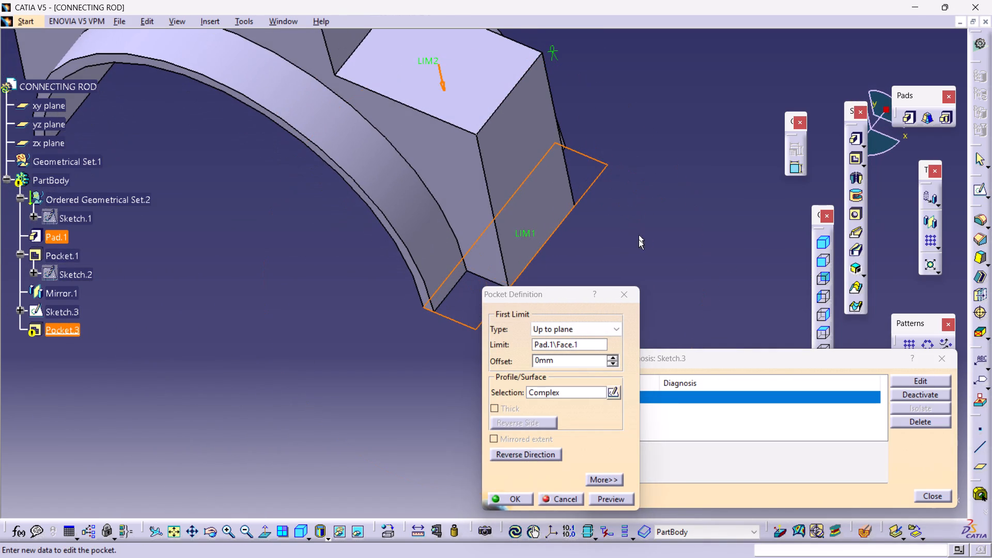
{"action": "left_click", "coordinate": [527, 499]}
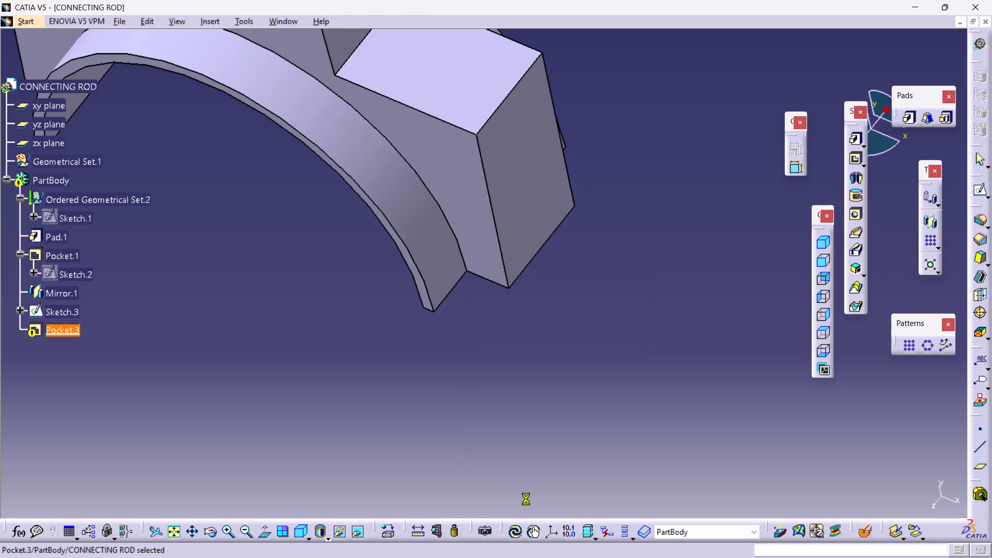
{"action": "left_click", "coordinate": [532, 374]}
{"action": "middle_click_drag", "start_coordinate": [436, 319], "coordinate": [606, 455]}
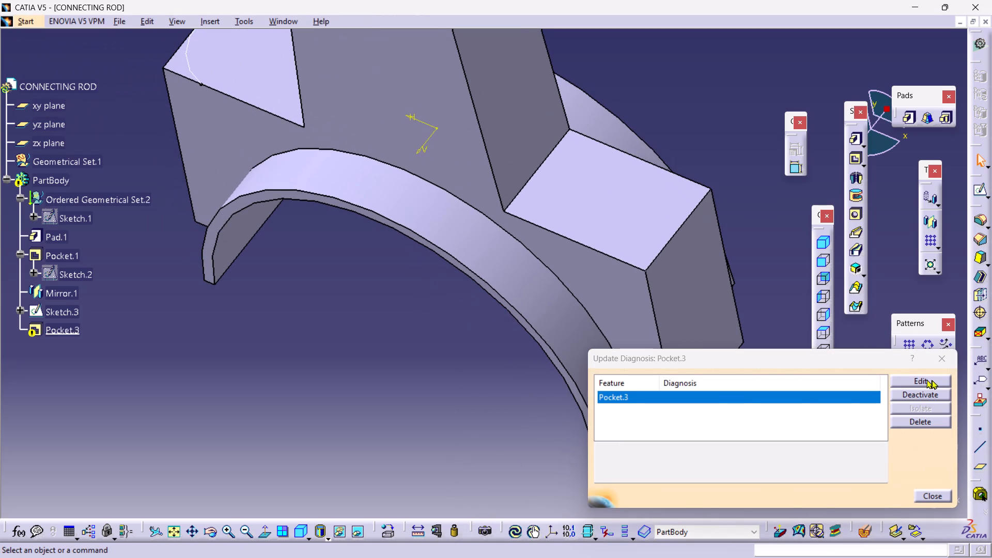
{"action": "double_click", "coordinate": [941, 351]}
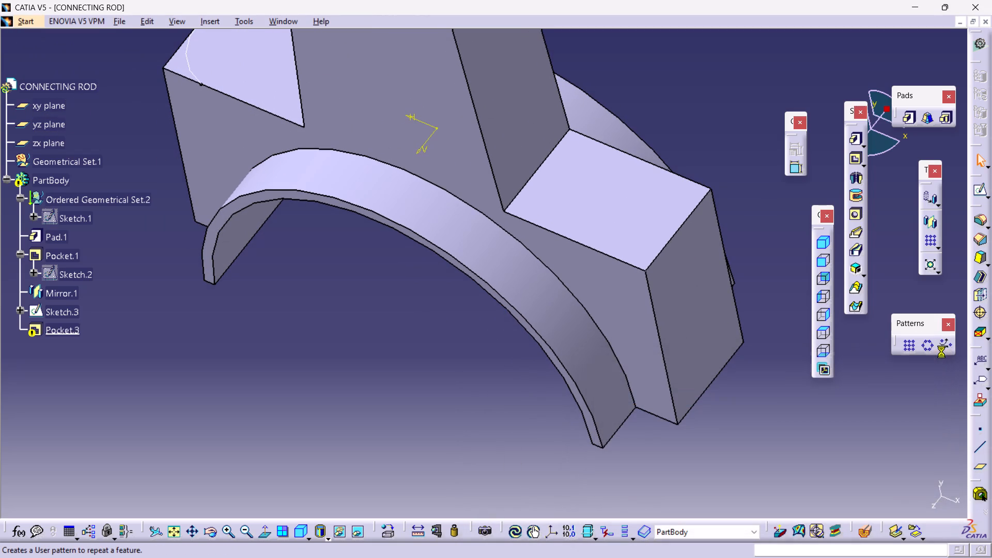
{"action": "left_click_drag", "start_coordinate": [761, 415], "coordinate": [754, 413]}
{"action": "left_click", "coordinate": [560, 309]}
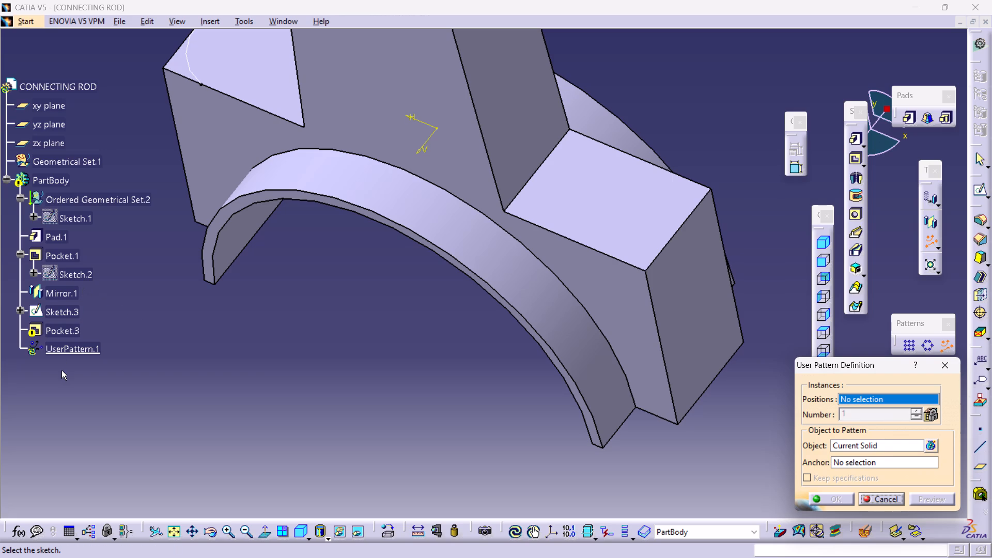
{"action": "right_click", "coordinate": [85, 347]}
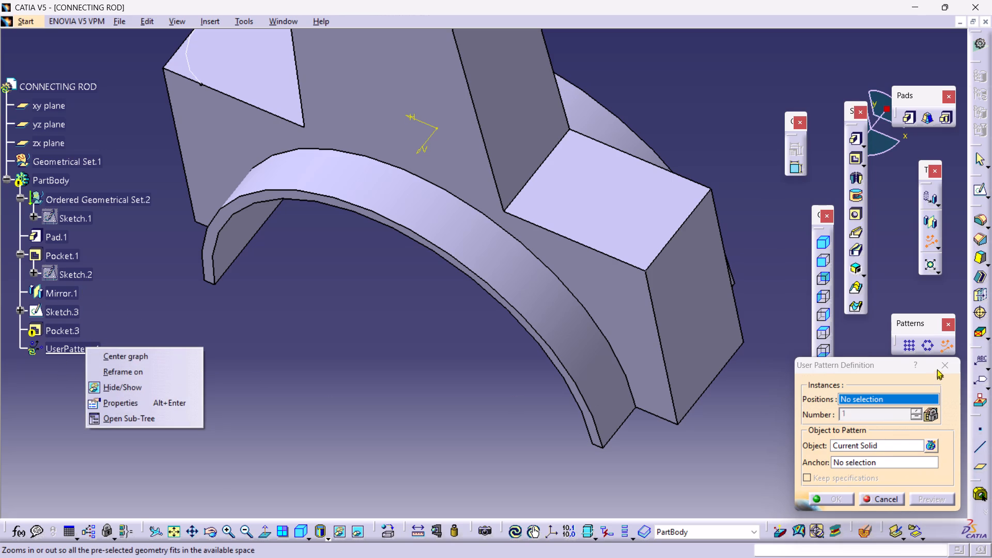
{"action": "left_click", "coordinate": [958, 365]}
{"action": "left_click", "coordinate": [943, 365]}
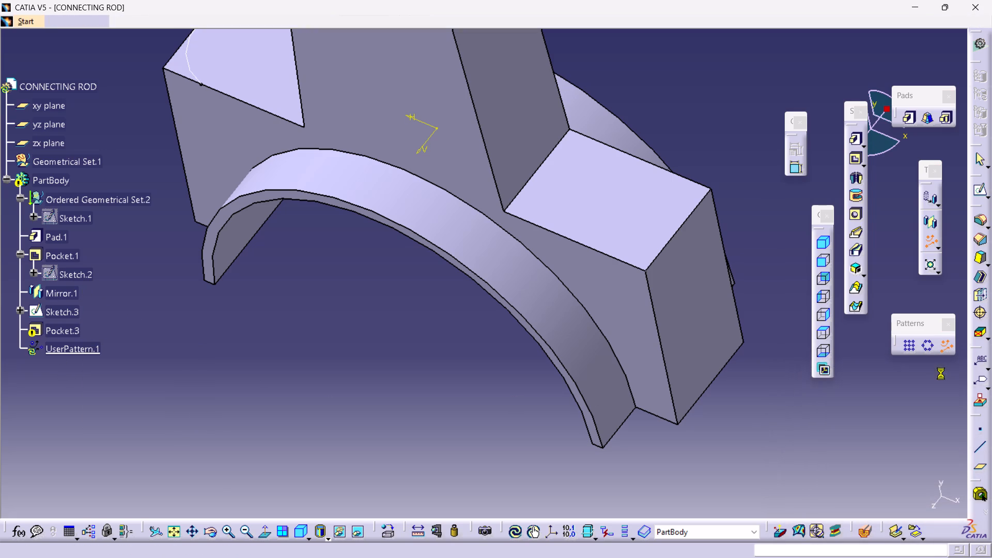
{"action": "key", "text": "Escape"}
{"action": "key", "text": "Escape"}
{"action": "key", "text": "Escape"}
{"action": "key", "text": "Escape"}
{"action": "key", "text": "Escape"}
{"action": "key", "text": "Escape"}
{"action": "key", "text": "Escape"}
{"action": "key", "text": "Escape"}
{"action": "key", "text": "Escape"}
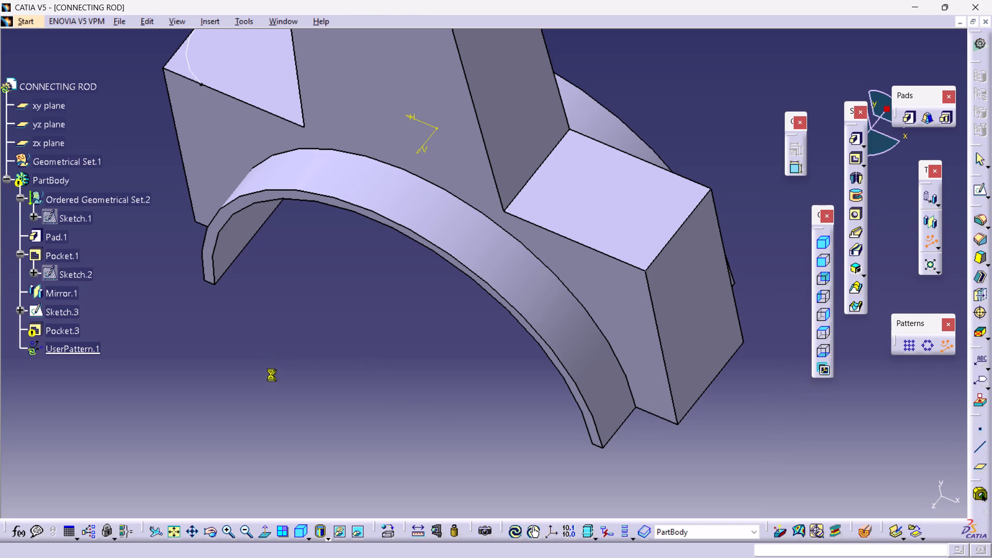
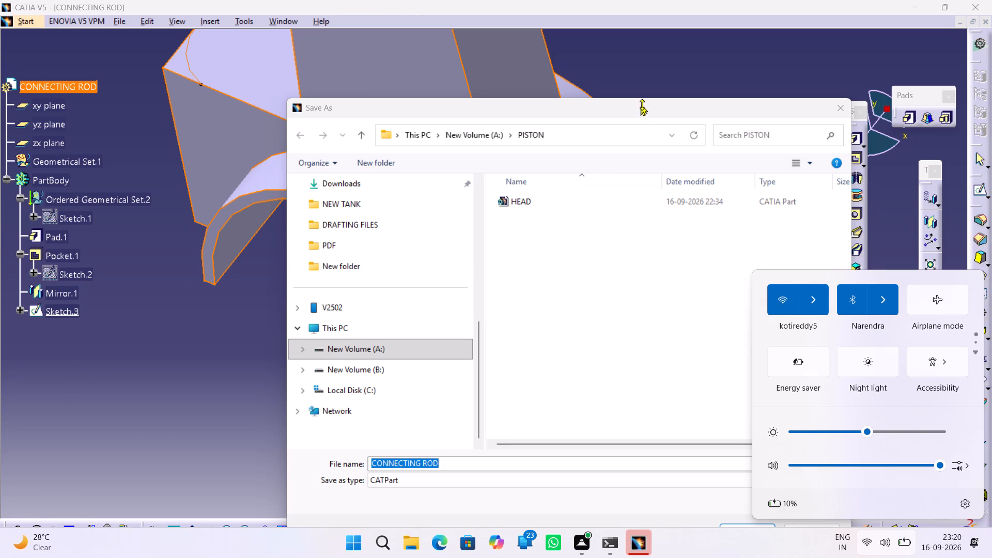
Save the part as CONNECTING ROD in the PISTON folder and close its document.
{"action": "left_click", "coordinate": [655, 77]}
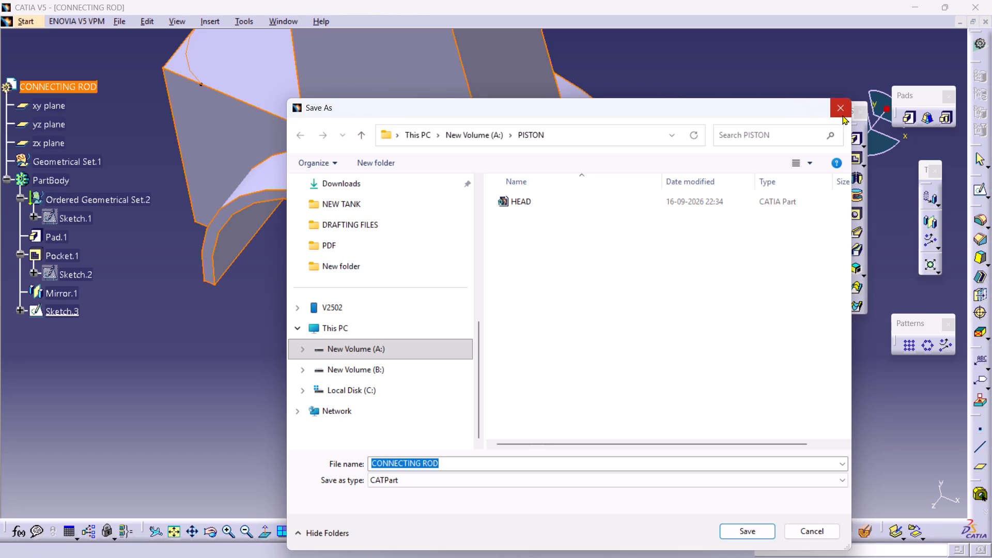
{"action": "left_click", "coordinate": [736, 531]}
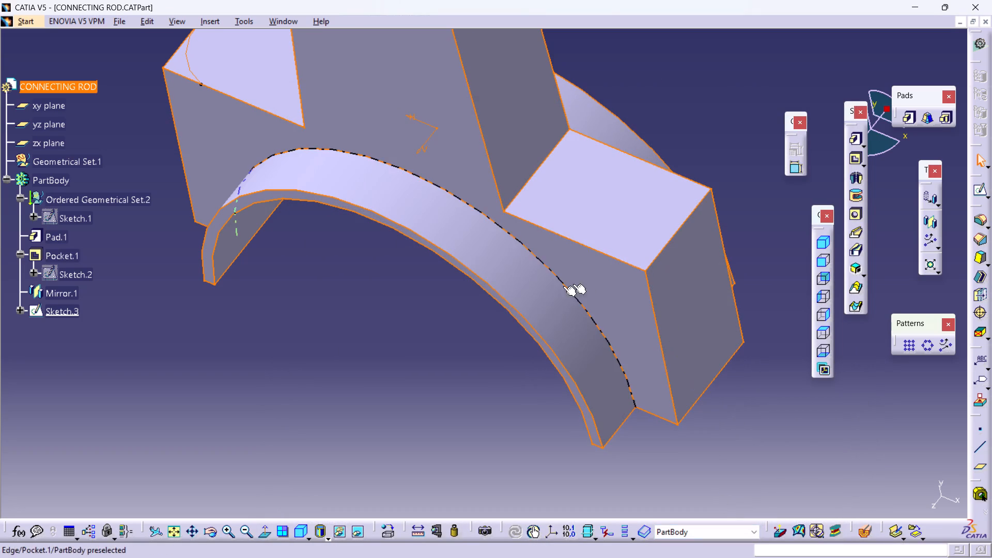
{"action": "triple_click", "coordinate": [488, 344]}
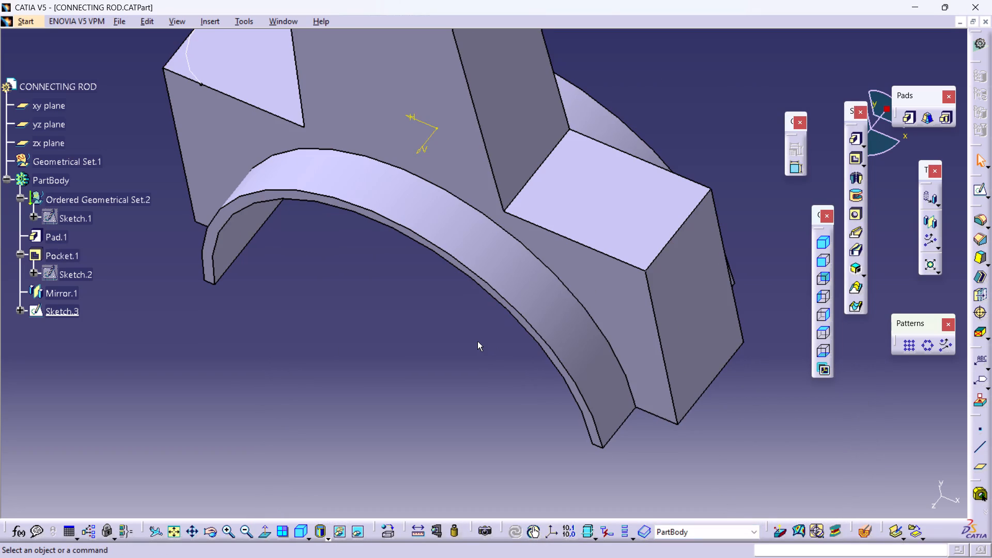
{"action": "key", "text": "ctrl+s"}
{"action": "key", "text": "ctrl+s"}
{"action": "key", "text": "ctrl+s"}
{"action": "key", "text": "ctrl+s"}
{"action": "double_click", "coordinate": [462, 353]}
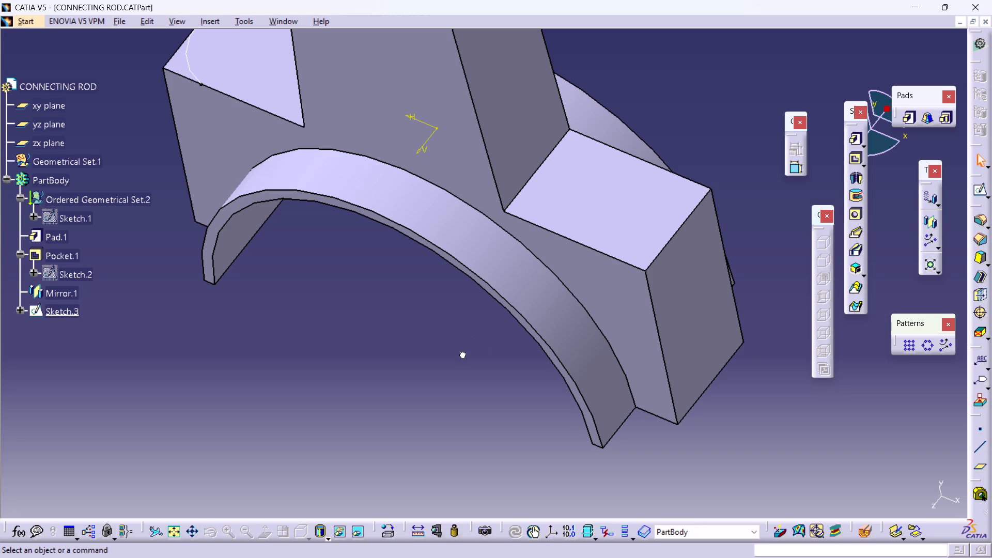
{"action": "left_click", "coordinate": [985, 24]}
Examine the HEAD piston model from above, below and around its pin holes.
{"action": "middle_click_drag", "start_coordinate": [631, 256], "coordinate": [565, 259]}
{"action": "right_click_drag", "start_coordinate": [612, 255], "coordinate": [565, 259]}
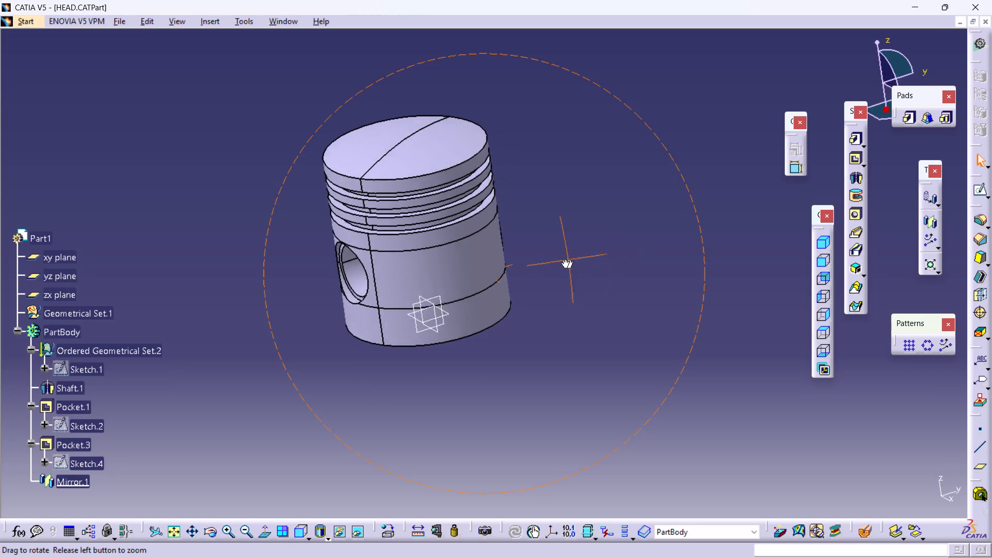
{"action": "middle_click_drag", "start_coordinate": [565, 259], "coordinate": [580, 385]}
{"action": "right_click_drag", "start_coordinate": [565, 259], "coordinate": [580, 385]}
{"action": "scroll", "coordinate": [583, 388], "scroll_direction": "down", "scroll_amount": 1}
{"action": "right_click_drag", "start_coordinate": [583, 407], "coordinate": [522, 208]}
{"action": "middle_click_drag", "start_coordinate": [583, 407], "coordinate": [508, 195]}
{"action": "middle_click_drag", "start_coordinate": [627, 439], "coordinate": [514, 203]}
{"action": "right_click_drag", "start_coordinate": [616, 432], "coordinate": [514, 203]}
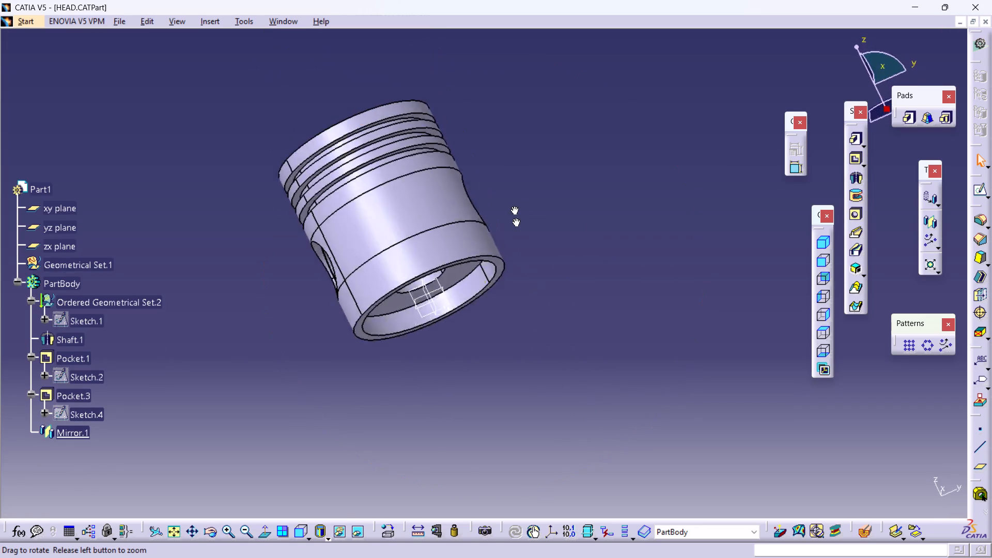
{"action": "right_click_drag", "start_coordinate": [514, 203], "coordinate": [539, 208]}
{"action": "middle_click_drag", "start_coordinate": [514, 203], "coordinate": [539, 210]}
{"action": "middle_click_drag", "start_coordinate": [548, 214], "coordinate": [563, 387]}
{"action": "right_click_drag", "start_coordinate": [551, 227], "coordinate": [561, 386]}
{"action": "middle_click_drag", "start_coordinate": [554, 202], "coordinate": [627, 367]}
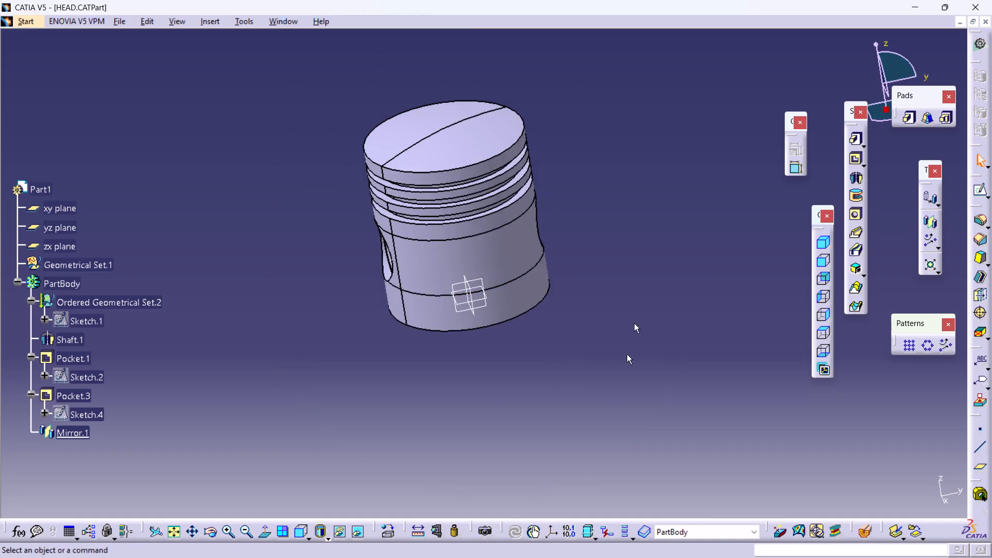
{"action": "middle_click_drag", "start_coordinate": [689, 257], "coordinate": [549, 301]}
{"action": "right_click_drag", "start_coordinate": [689, 257], "coordinate": [549, 301]}
{"action": "scroll", "coordinate": [432, 340], "scroll_direction": "up", "scroll_amount": 1}
{"action": "middle_click", "coordinate": [432, 340]}
{"action": "left_click_drag", "start_coordinate": [427, 323], "coordinate": [421, 326]}
{"action": "left_click", "coordinate": [410, 329]}
{"action": "middle_click_drag", "start_coordinate": [534, 301], "coordinate": [428, 353]}
{"action": "middle_click_drag", "start_coordinate": [581, 264], "coordinate": [510, 317]}
{"action": "right_click_drag", "start_coordinate": [583, 274], "coordinate": [508, 324]}
{"action": "middle_click_drag", "start_coordinate": [504, 254], "coordinate": [609, 196]}
{"action": "right_click_drag", "start_coordinate": [504, 254], "coordinate": [609, 196]}
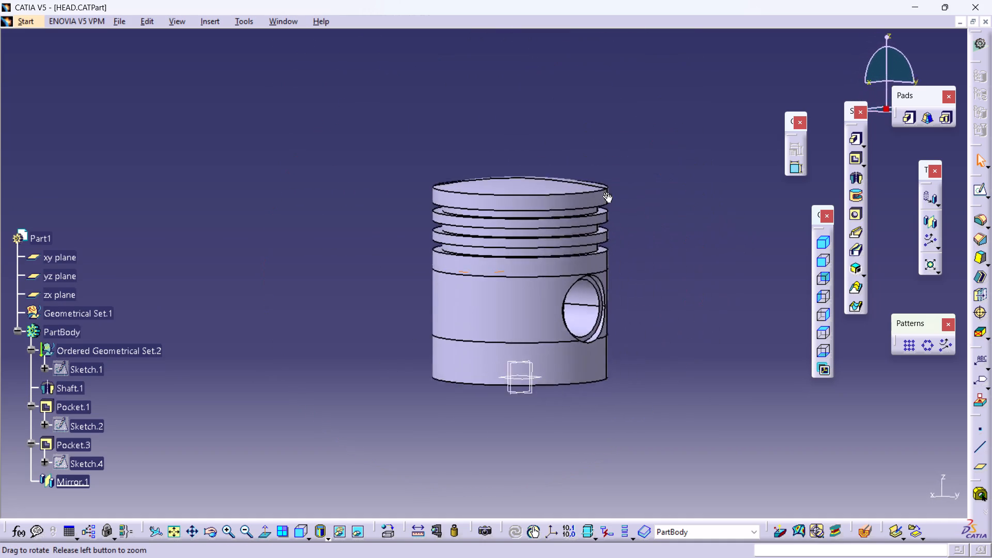
{"action": "right_click_drag", "start_coordinate": [609, 196], "coordinate": [627, 229]}
{"action": "middle_click_drag", "start_coordinate": [609, 196], "coordinate": [625, 230]}
{"action": "middle_click_drag", "start_coordinate": [658, 244], "coordinate": [591, 280]}
{"action": "right_click_drag", "start_coordinate": [662, 249], "coordinate": [591, 280]}
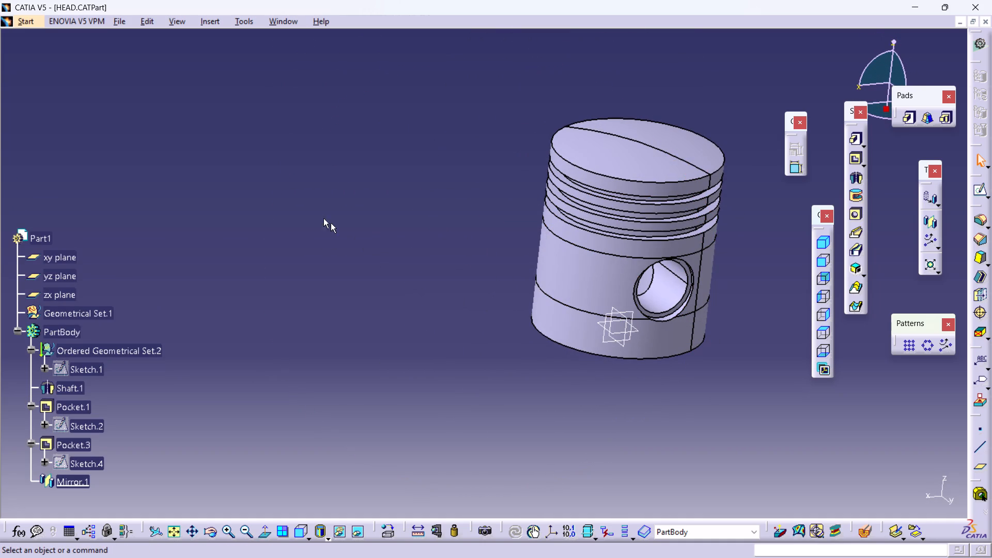
Create a new Drafting document with an empty ISO A0 sheet at 1:1 scale.
{"action": "left_click", "coordinate": [35, 15]}
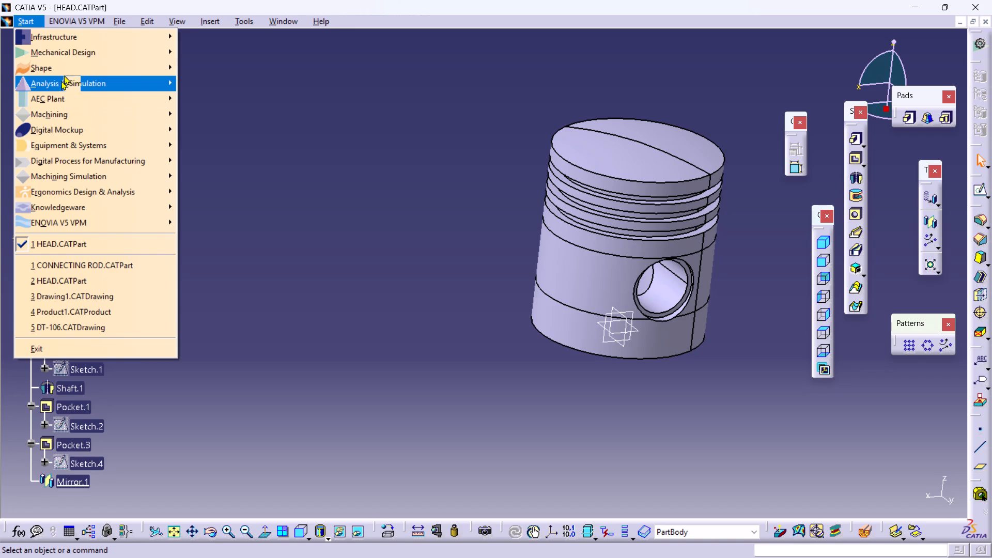
{"action": "left_click", "coordinate": [96, 52]}
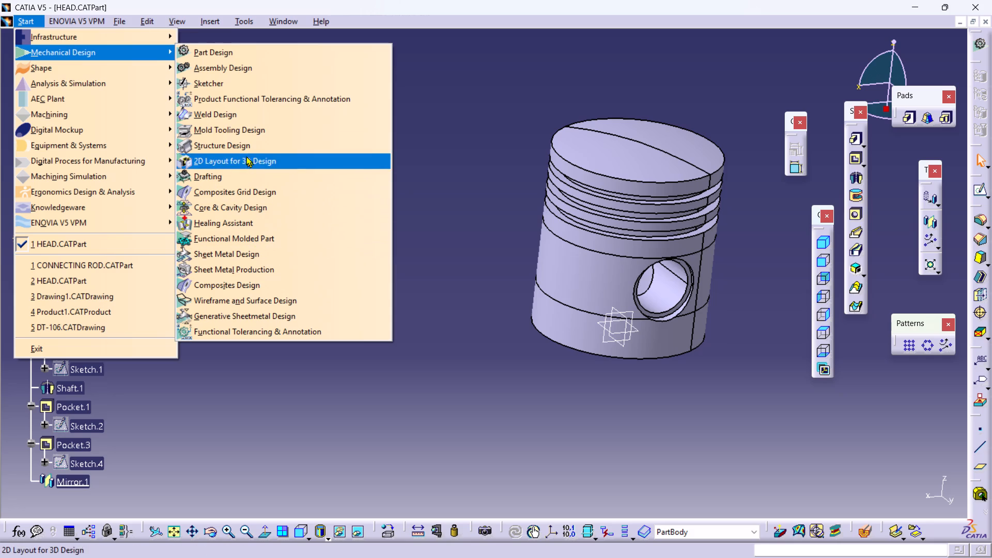
{"action": "left_click", "coordinate": [257, 174]}
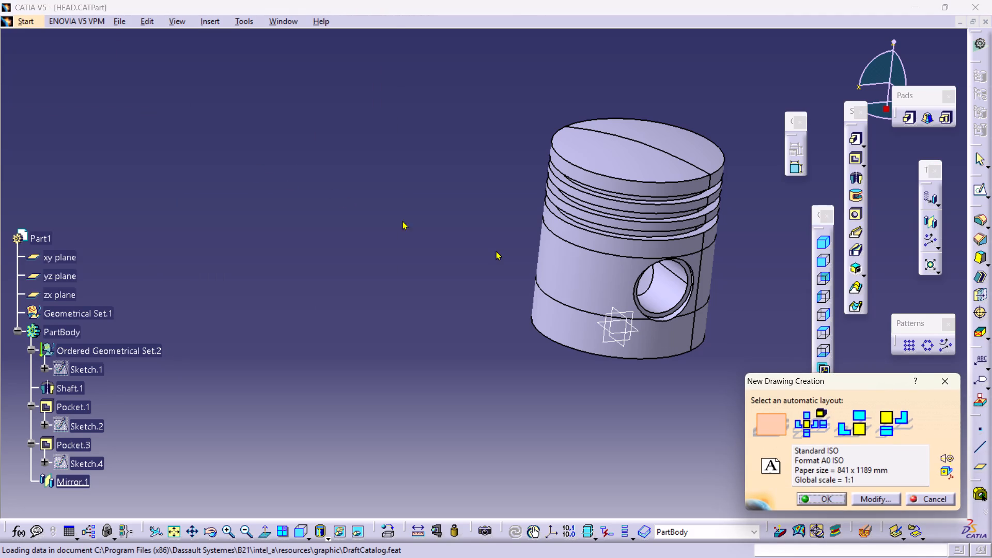
{"action": "left_click", "coordinate": [816, 502]}
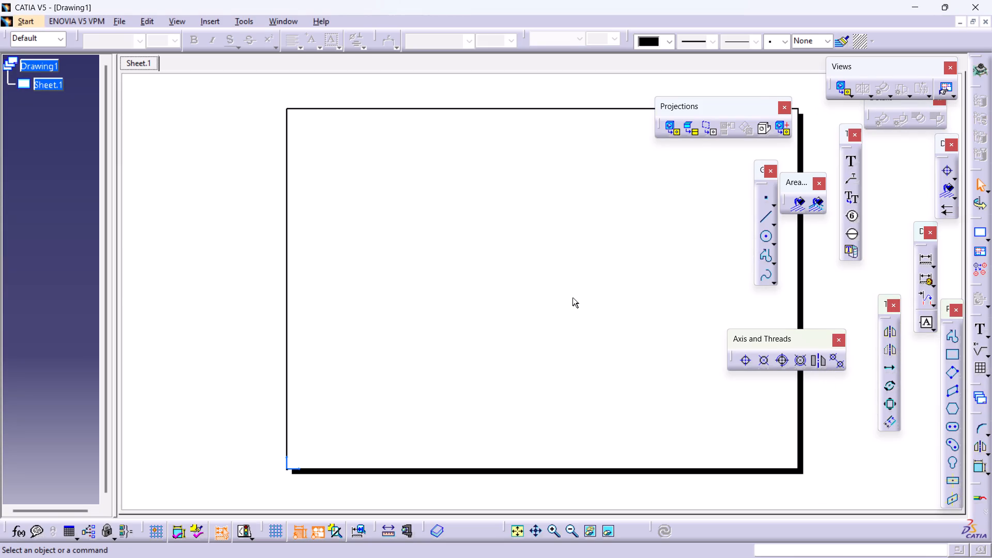
{"action": "double_click", "coordinate": [572, 298]}
{"action": "triple_click", "coordinate": [615, 228]}
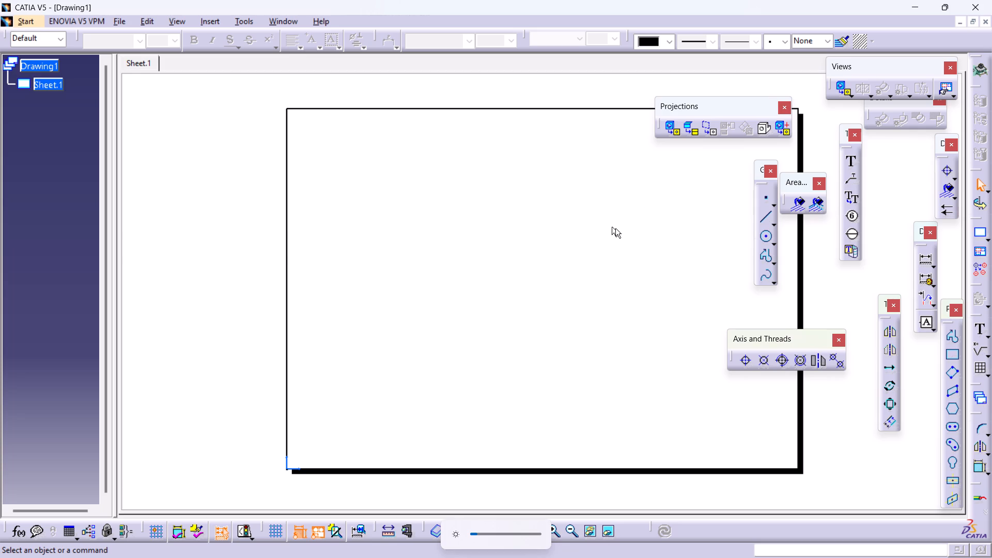
Create a front view of the HEAD piston from its yz plane and place it near the sheet's upper-left corner.
{"action": "left_click", "coordinate": [675, 128]}
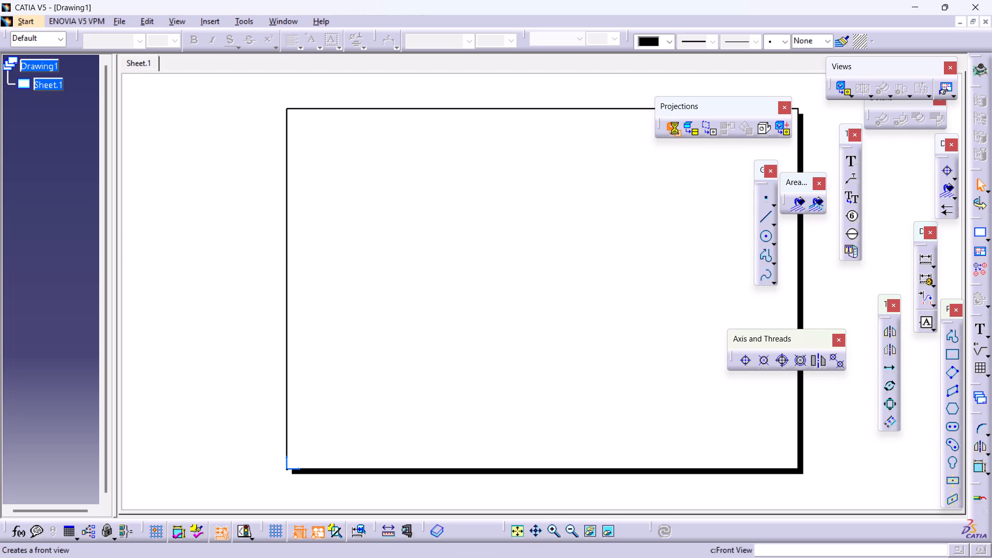
{"action": "key", "text": "ctrl+Tab"}
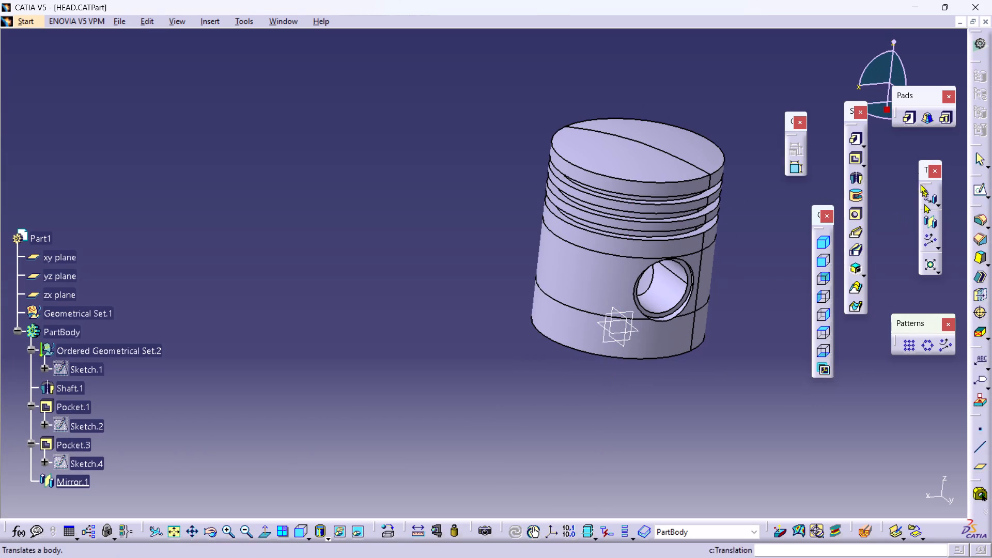
{"action": "left_click", "coordinate": [830, 261]}
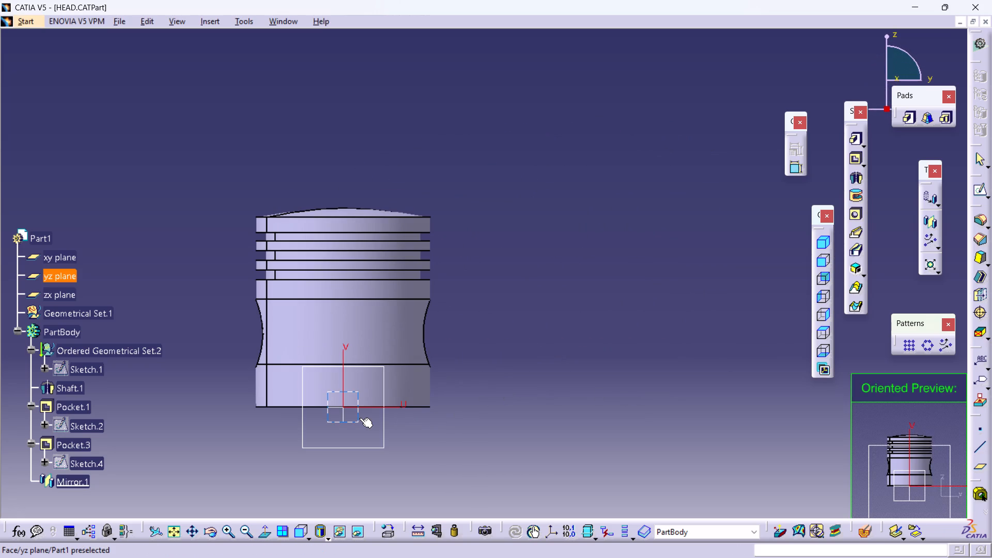
{"action": "left_click", "coordinate": [360, 418]}
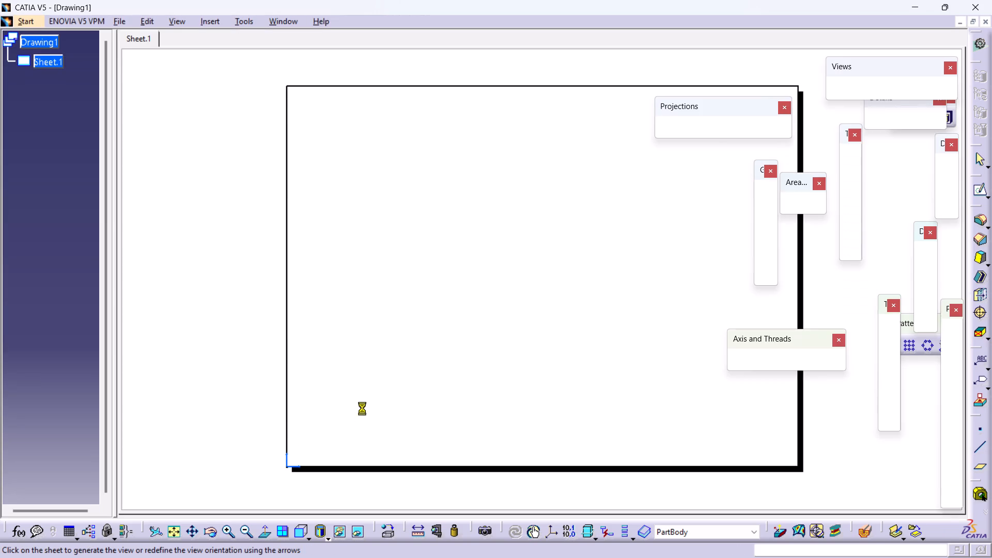
{"action": "left_click", "coordinate": [667, 291]}
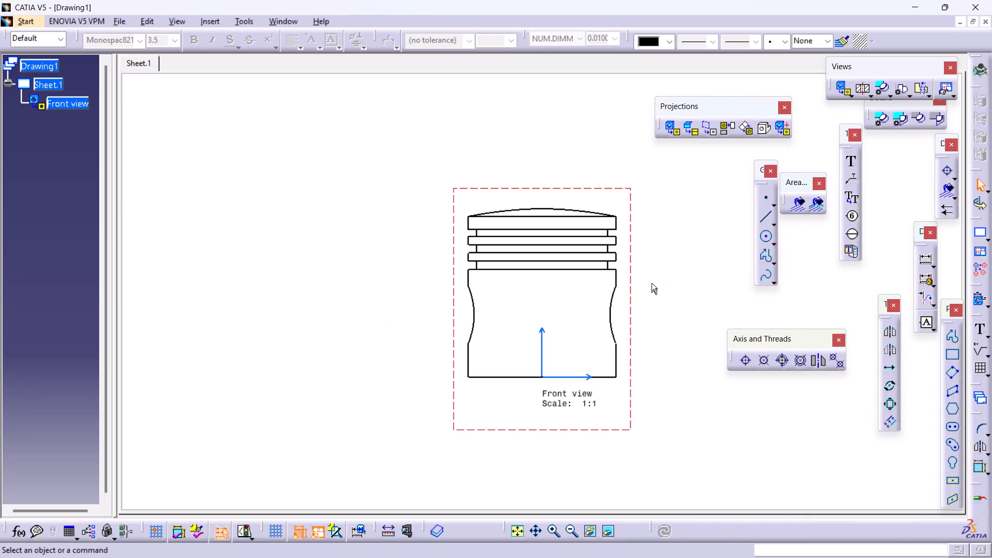
{"action": "middle_click_drag", "start_coordinate": [652, 268], "coordinate": [659, 319]}
{"action": "right_click", "coordinate": [587, 223]}
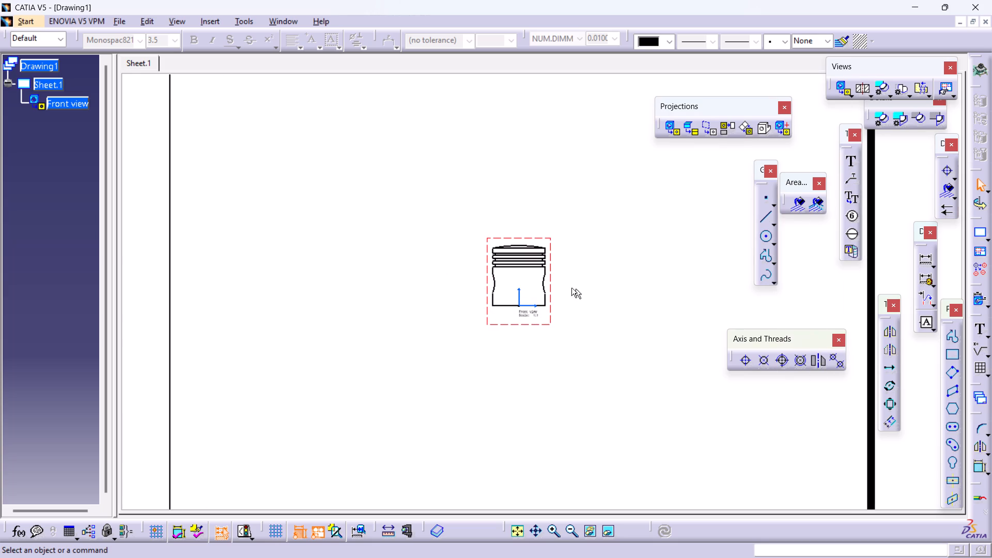
{"action": "left_click_drag", "start_coordinate": [551, 281], "coordinate": [334, 143]}
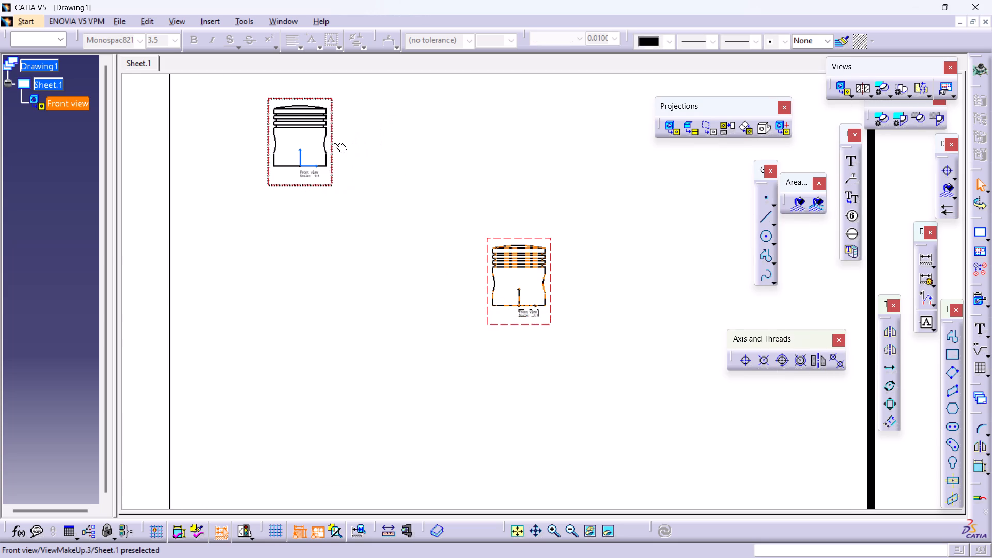
Set the front view's scale to 3 in its properties.
{"action": "middle_click_drag", "start_coordinate": [366, 269], "coordinate": [437, 185]}
{"action": "right_click_drag", "start_coordinate": [441, 292], "coordinate": [439, 281]}
{"action": "middle_click_drag", "start_coordinate": [422, 188], "coordinate": [621, 374]}
{"action": "middle_click_drag", "start_coordinate": [420, 273], "coordinate": [420, 273]}
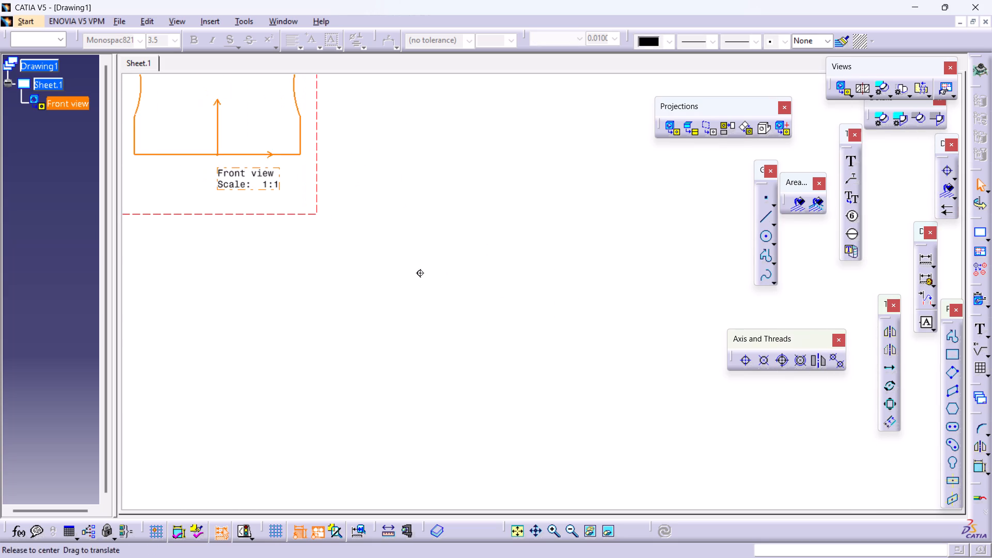
{"action": "middle_click_drag", "start_coordinate": [420, 273], "coordinate": [619, 373]}
{"action": "right_click_drag", "start_coordinate": [566, 253], "coordinate": [573, 261]}
{"action": "middle_click", "coordinate": [553, 298]}
{"action": "right_click_drag", "start_coordinate": [498, 244], "coordinate": [522, 262]}
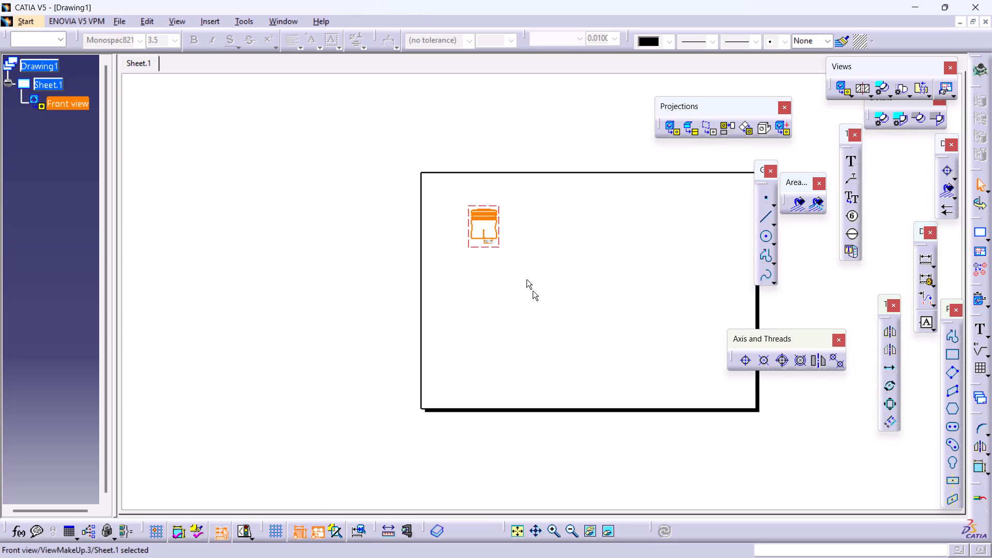
{"action": "left_click", "coordinate": [501, 247]}
{"action": "key", "text": "alt+Return"}
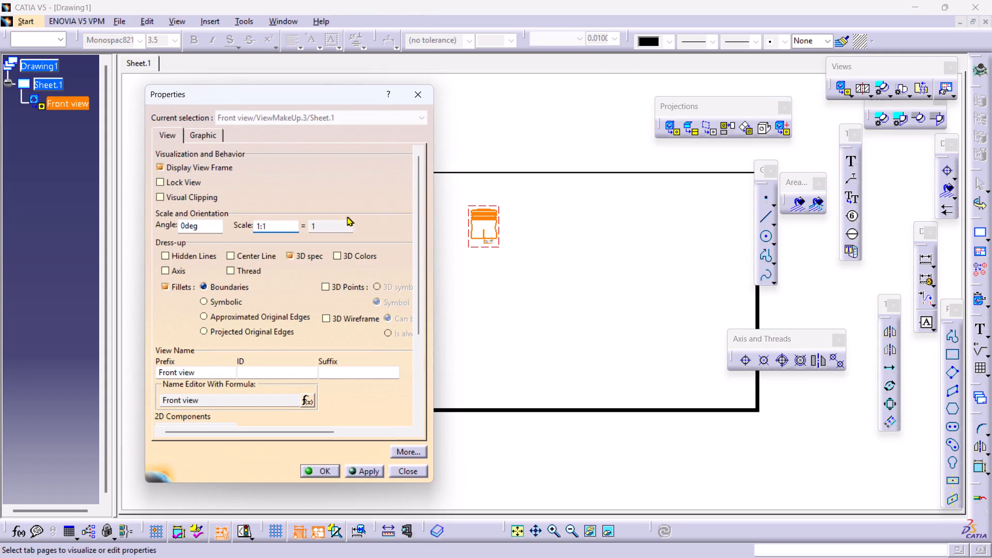
{"action": "left_click", "coordinate": [291, 225]}
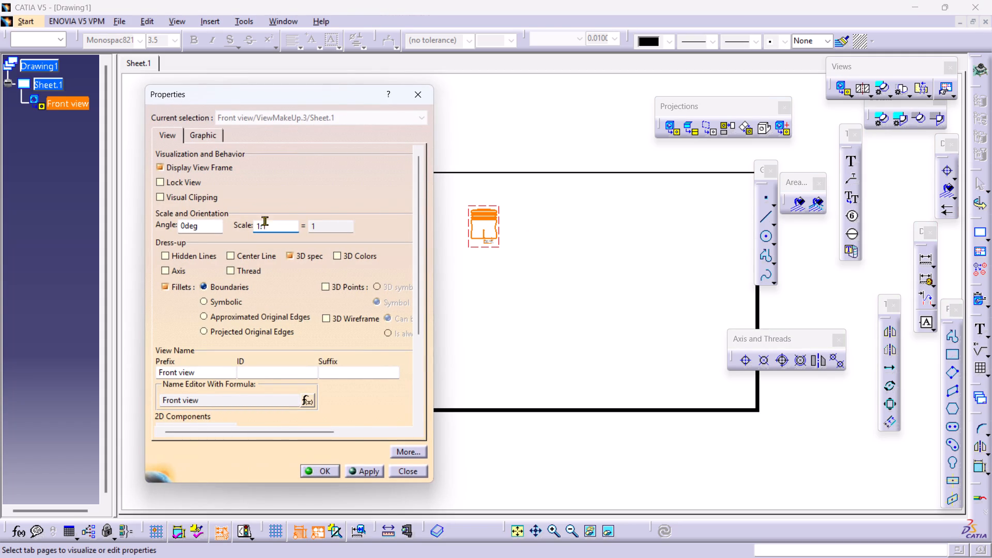
{"action": "left_click", "coordinate": [260, 225]}
{"action": "key", "text": "equal"}
{"action": "key", "text": "BackSpace"}
{"action": "key", "text": "BackSpace"}
{"action": "key", "text": "BackSpace"}
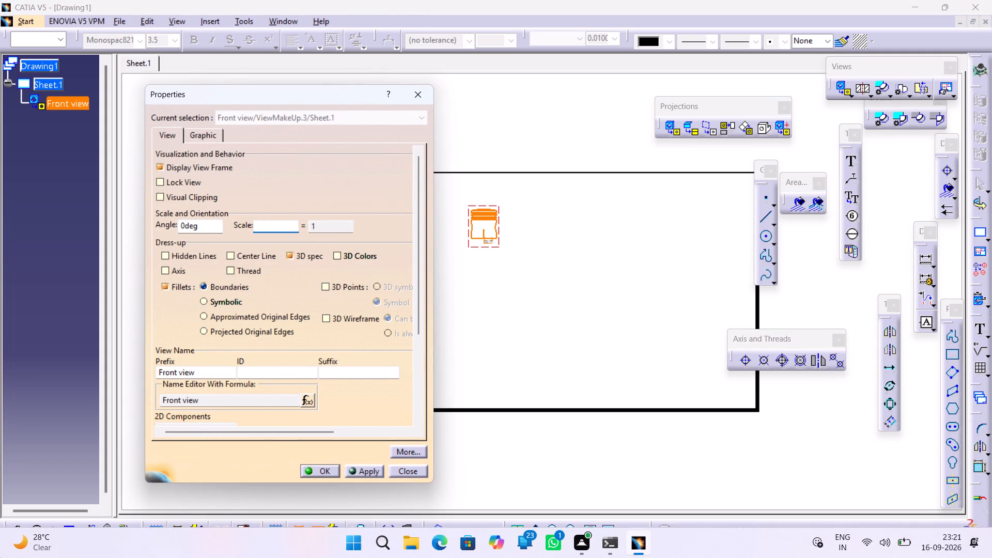
{"action": "key", "text": "3"}
{"action": "key", "text": "Return"}
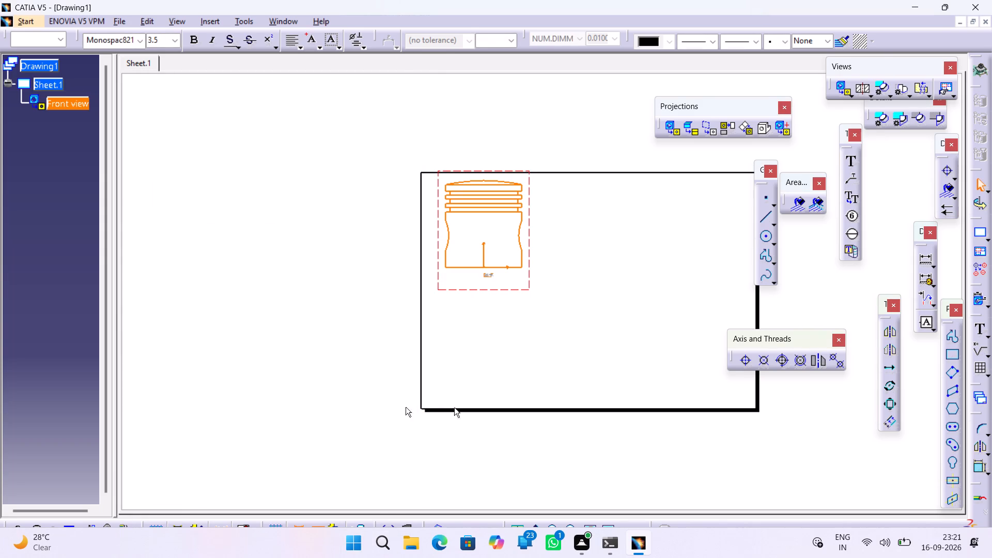
Reposition the front view of the HEAD piston within the sheet's upper-left area, just below the top border.
{"action": "left_click_drag", "start_coordinate": [505, 322], "coordinate": [510, 322]}
{"action": "middle_click_drag", "start_coordinate": [514, 334], "coordinate": [433, 235]}
{"action": "right_click", "coordinate": [433, 276]}
{"action": "middle_click_drag", "start_coordinate": [450, 242], "coordinate": [494, 336]}
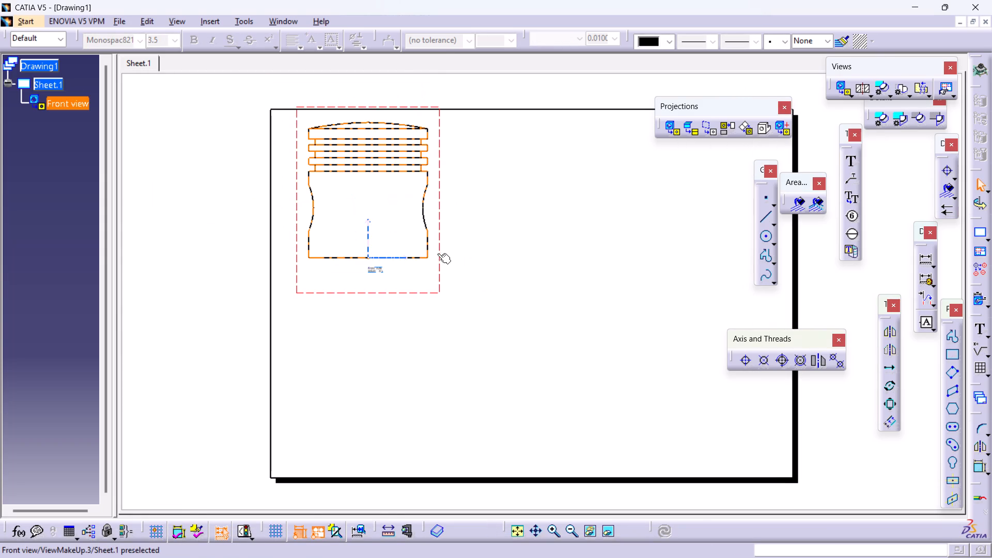
{"action": "left_click_drag", "start_coordinate": [442, 254], "coordinate": [458, 285]}
{"action": "left_click_drag", "start_coordinate": [438, 280], "coordinate": [443, 301]}
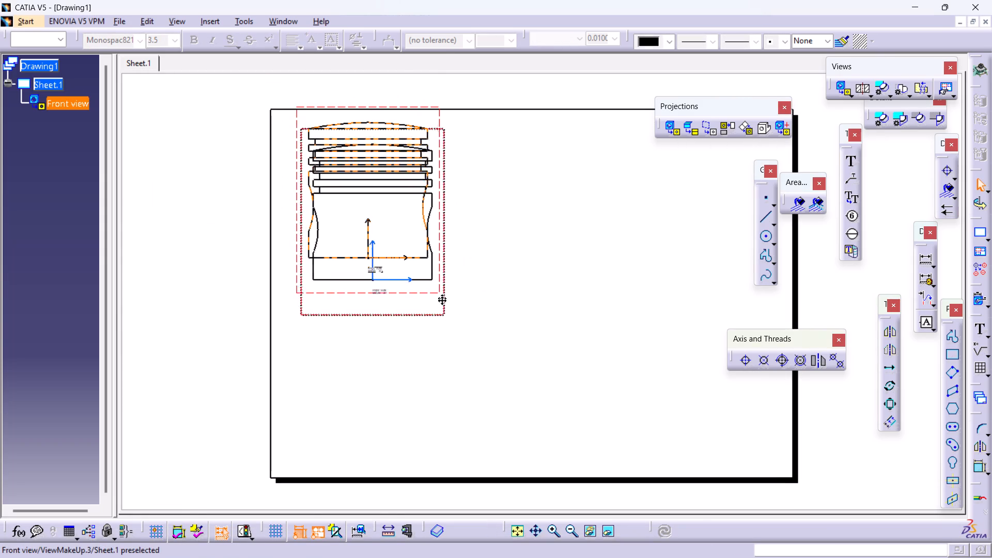
{"action": "left_click_drag", "start_coordinate": [443, 301], "coordinate": [443, 334]}
{"action": "double_click", "coordinate": [528, 313]}
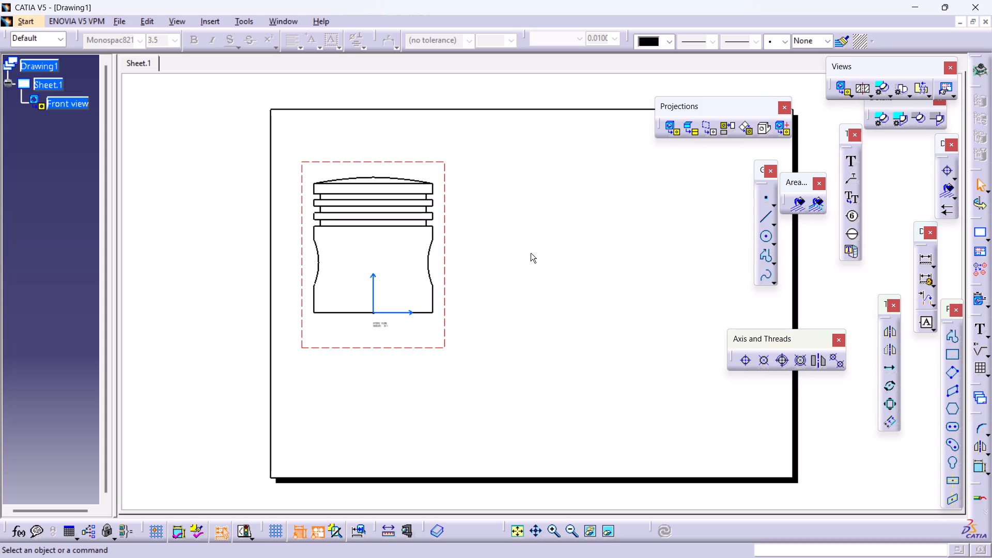
{"action": "middle_click_drag", "start_coordinate": [530, 251], "coordinate": [477, 224]}
{"action": "double_click", "coordinate": [503, 239]}
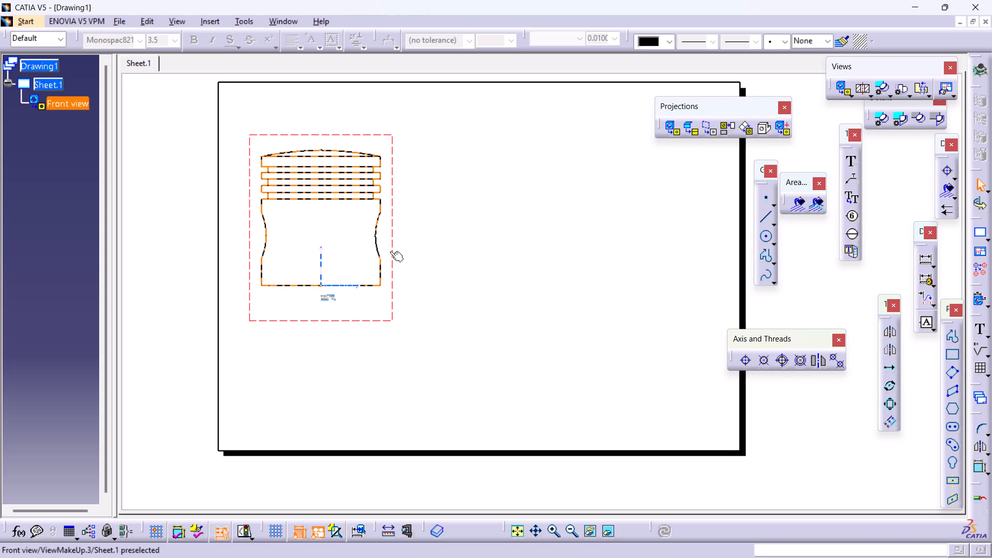
{"action": "left_click", "coordinate": [390, 252]}
{"action": "left_click_drag", "start_coordinate": [392, 226], "coordinate": [381, 201]}
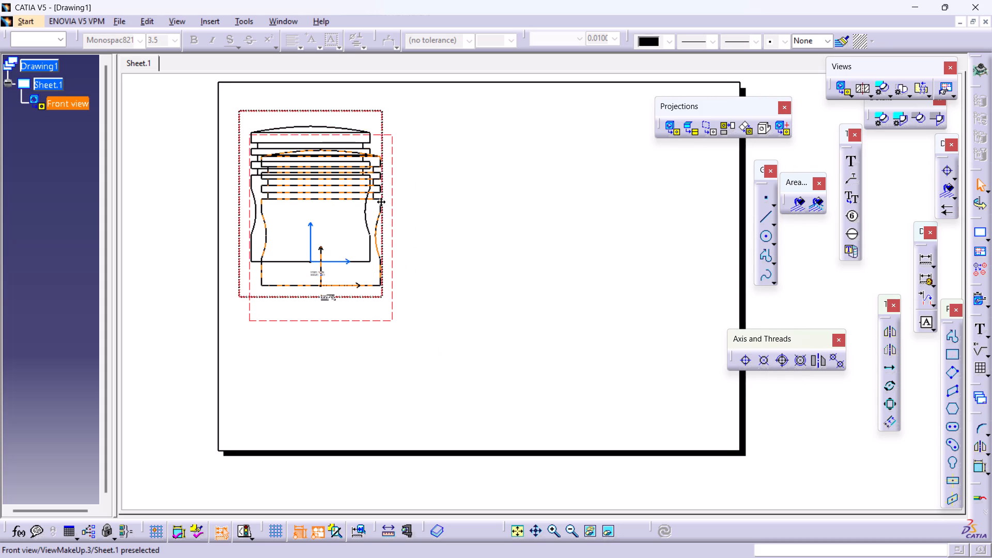
{"action": "left_click_drag", "start_coordinate": [381, 201], "coordinate": [381, 195]}
{"action": "double_click", "coordinate": [472, 222]}
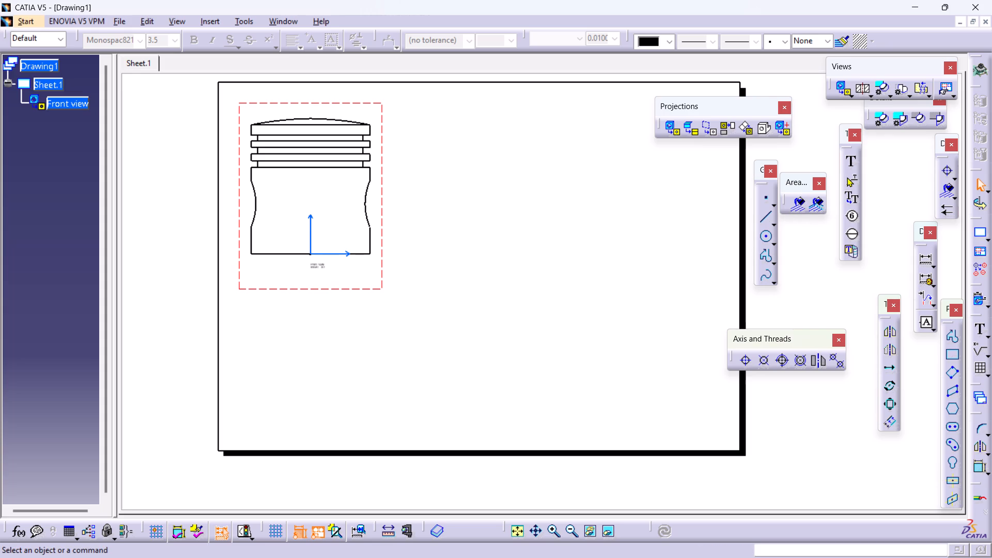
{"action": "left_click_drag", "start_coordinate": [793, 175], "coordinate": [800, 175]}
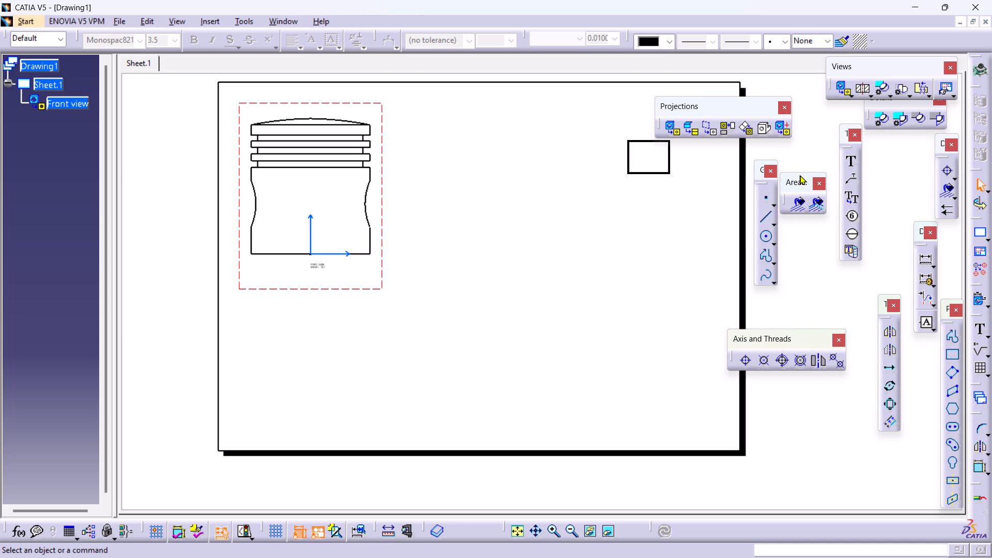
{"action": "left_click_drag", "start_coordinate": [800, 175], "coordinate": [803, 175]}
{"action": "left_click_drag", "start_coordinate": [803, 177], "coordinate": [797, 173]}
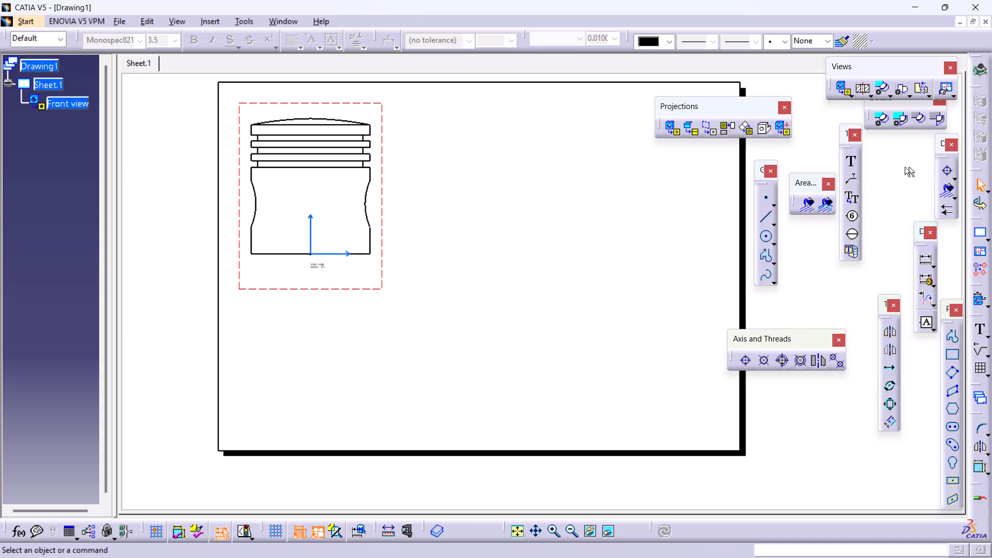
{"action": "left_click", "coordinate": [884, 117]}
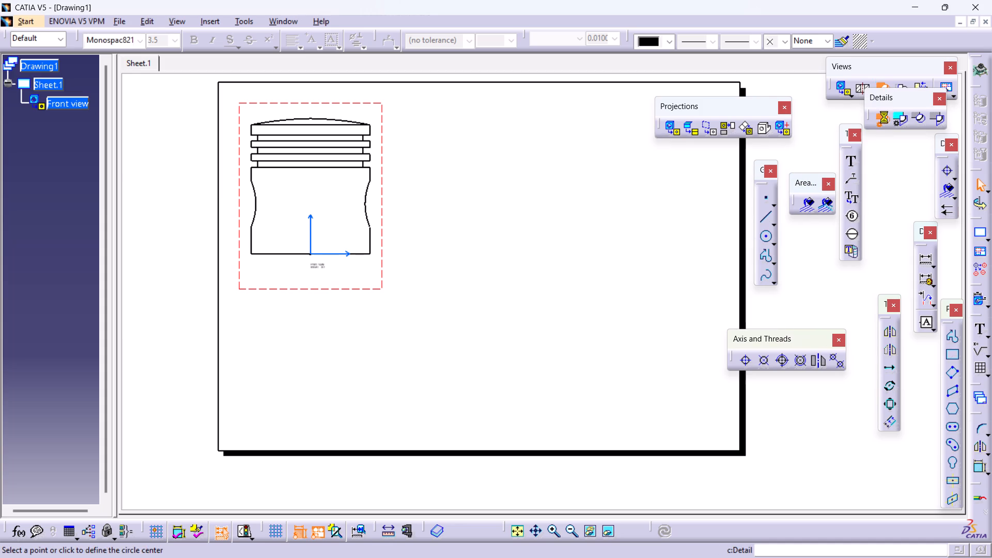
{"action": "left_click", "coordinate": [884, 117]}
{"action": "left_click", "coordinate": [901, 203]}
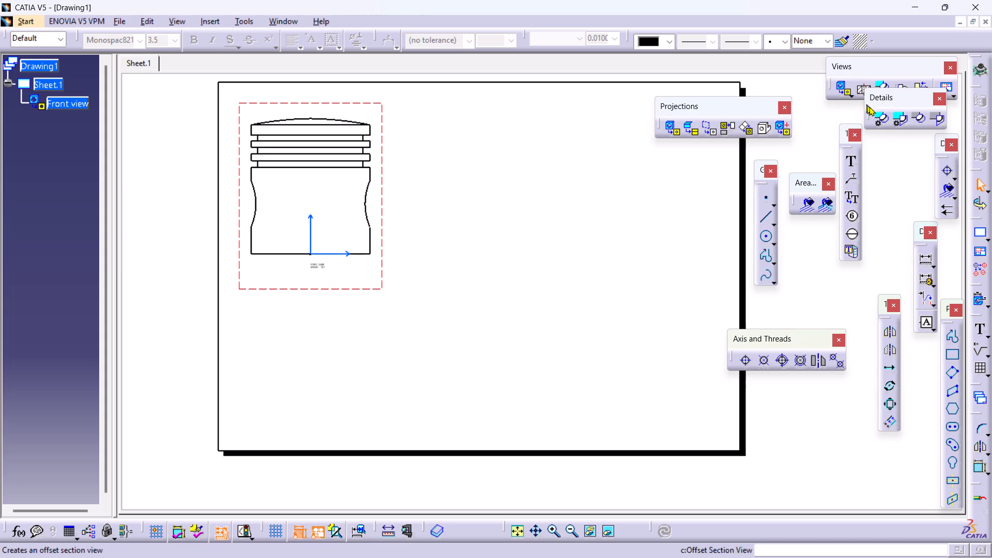
Create an offset section view cut vertically through the piston's centre in the front view, and place it to the right of that view.
{"action": "left_click_drag", "start_coordinate": [906, 93], "coordinate": [906, 109]}
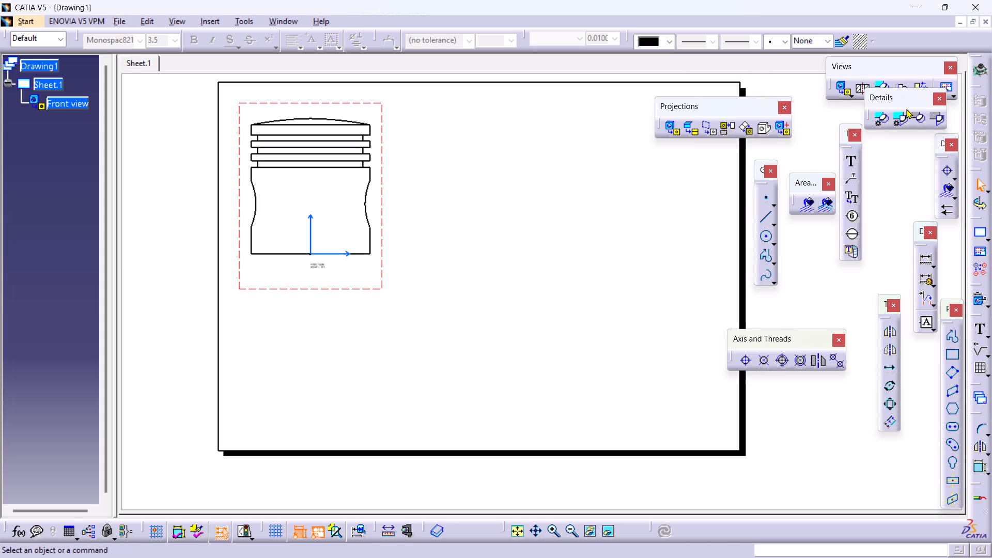
{"action": "left_click", "coordinate": [865, 89]}
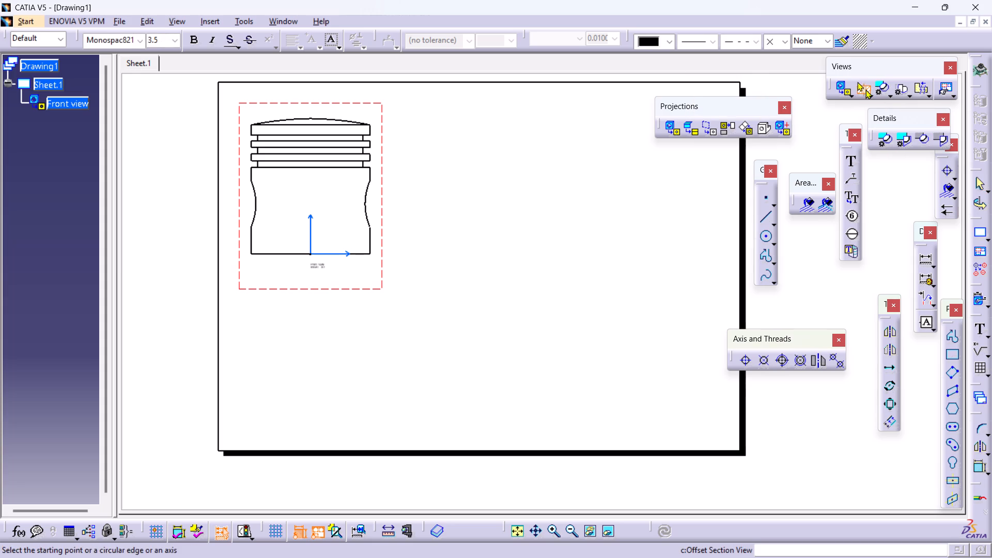
{"action": "left_click", "coordinate": [309, 102]}
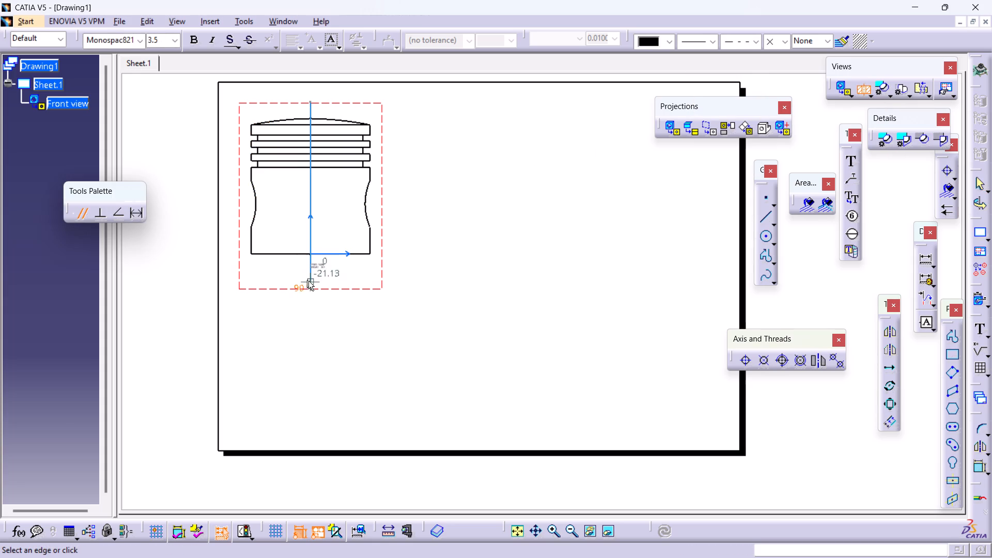
{"action": "left_click", "coordinate": [311, 284]}
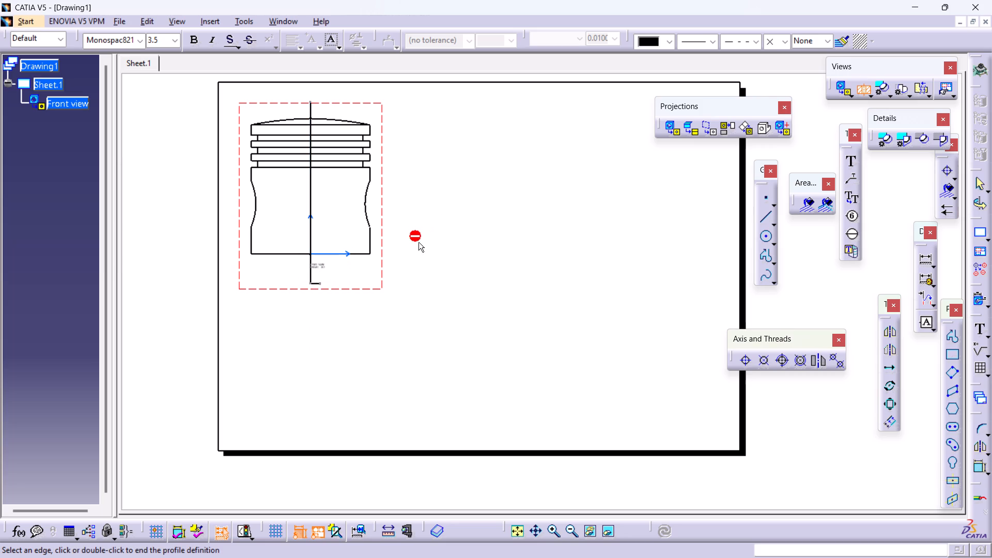
{"action": "double_click", "coordinate": [317, 288]}
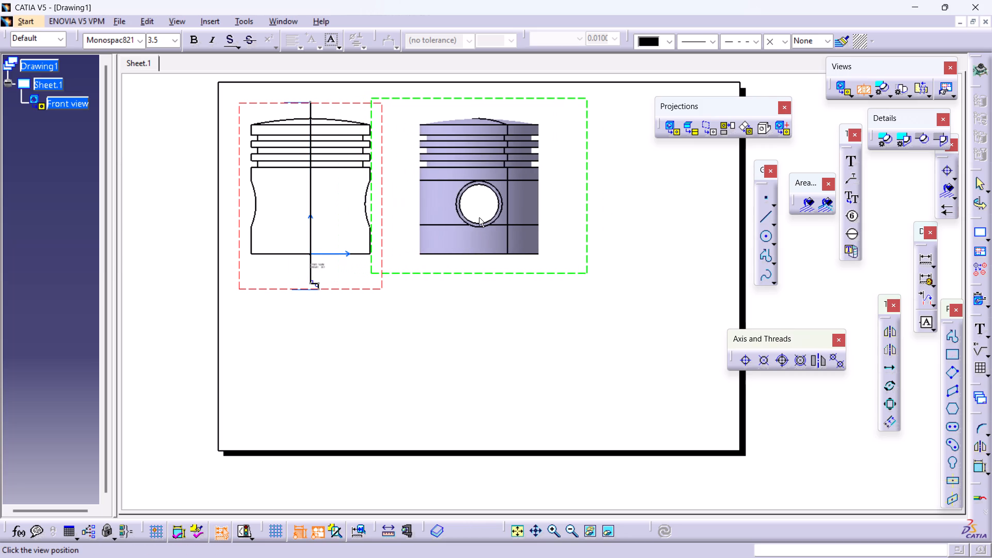
{"action": "left_click", "coordinate": [479, 218]}
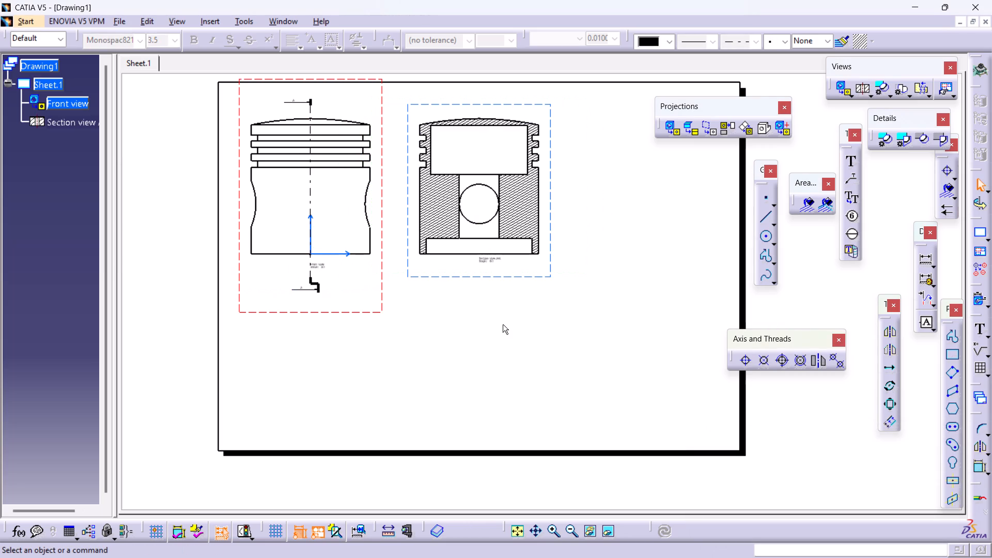
Create an isometric view of the HEAD piston from its 3D part and place it to the right of the section view.
{"action": "middle_click_drag", "start_coordinate": [503, 324], "coordinate": [504, 256]}
{"action": "right_click", "coordinate": [503, 324]}
{"action": "middle_click_drag", "start_coordinate": [504, 256], "coordinate": [559, 405]}
{"action": "right_click", "coordinate": [544, 376]}
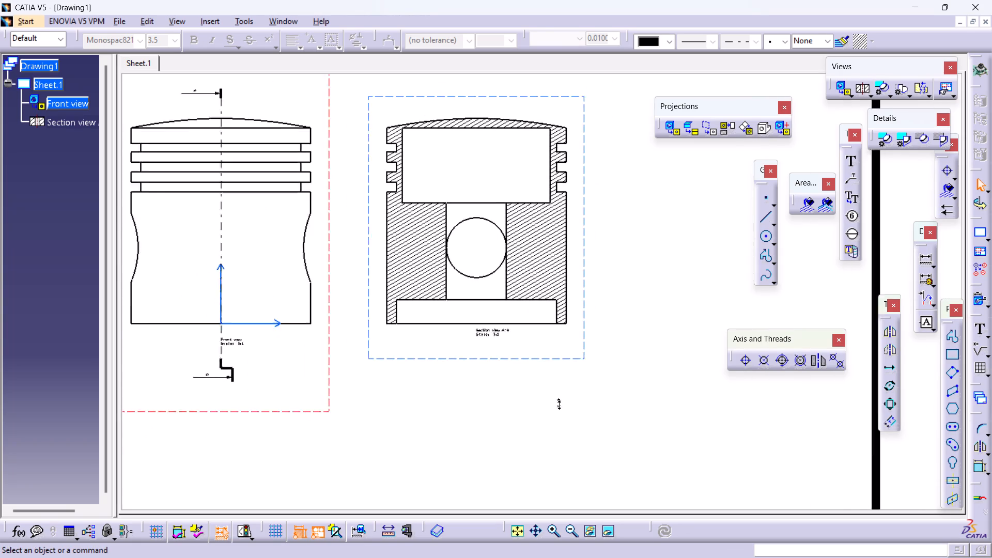
{"action": "middle_click_drag", "start_coordinate": [559, 405], "coordinate": [565, 411]}
{"action": "double_click", "coordinate": [593, 384]}
{"action": "middle_click_drag", "start_coordinate": [596, 316], "coordinate": [599, 346]}
{"action": "right_click", "coordinate": [573, 305]}
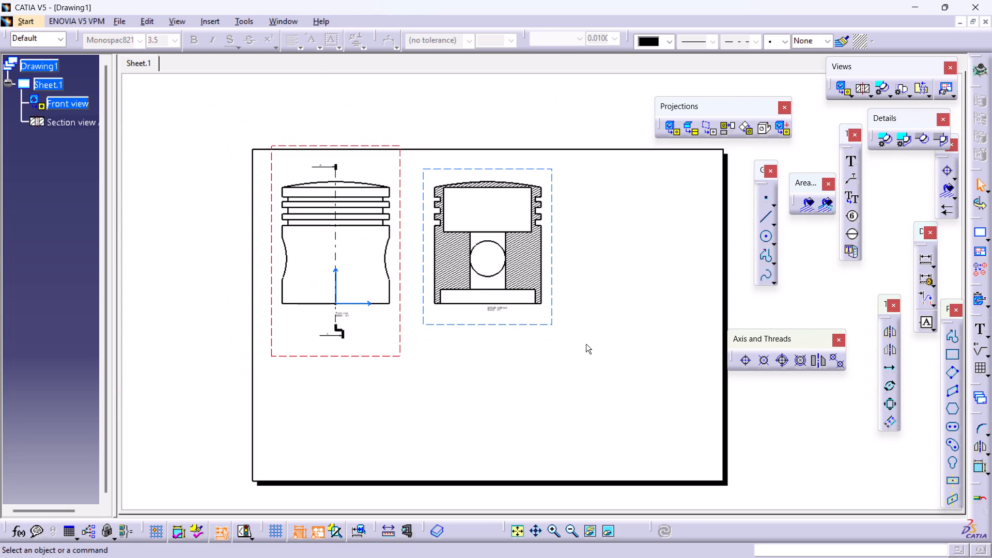
{"action": "double_click", "coordinate": [569, 273]}
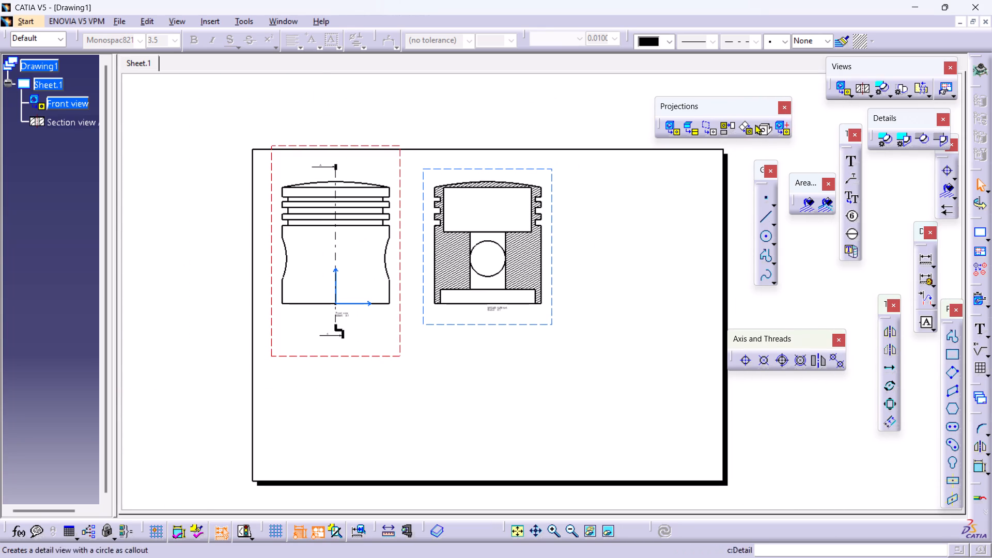
{"action": "left_click", "coordinate": [761, 130]}
{"action": "key", "text": "ctrl+Tab"}
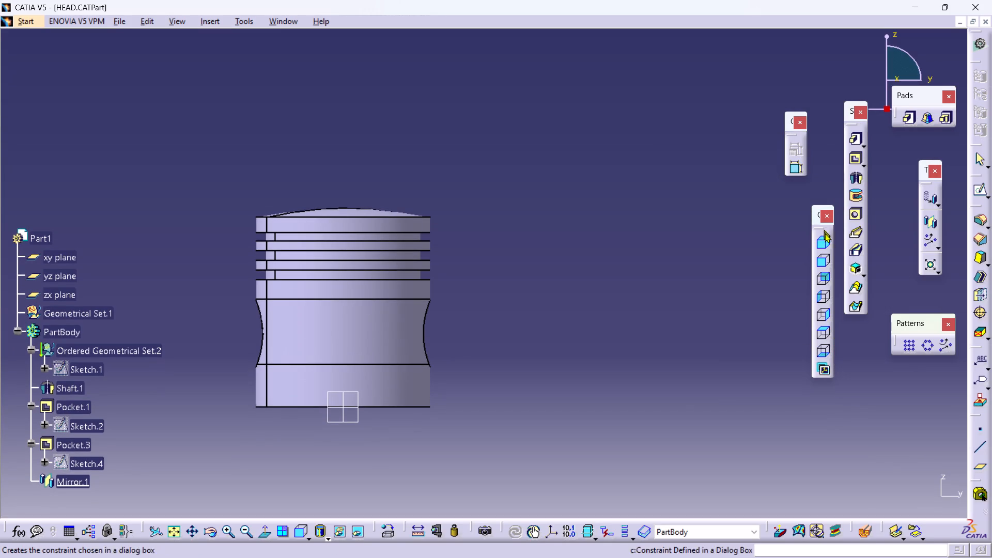
{"action": "left_click", "coordinate": [827, 244]}
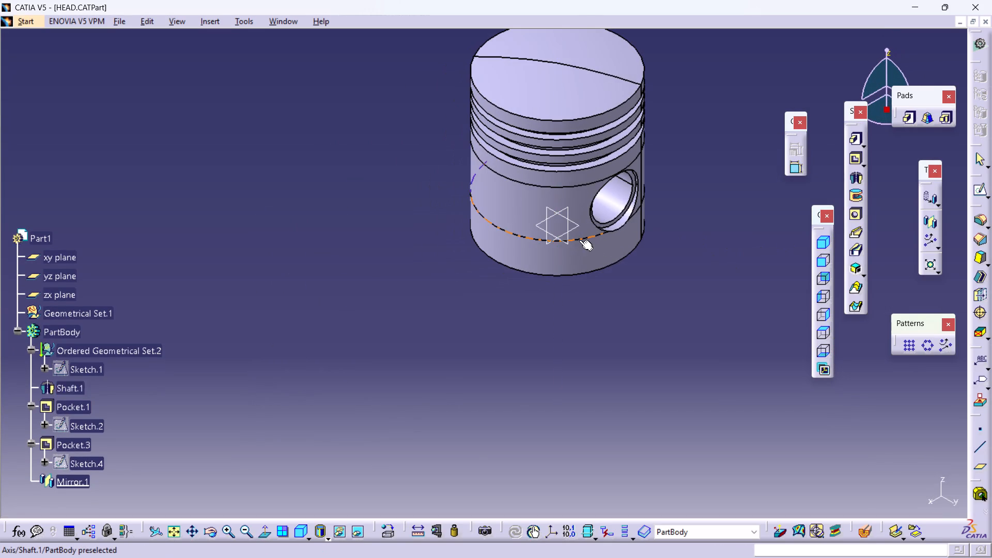
{"action": "left_click", "coordinate": [578, 240]}
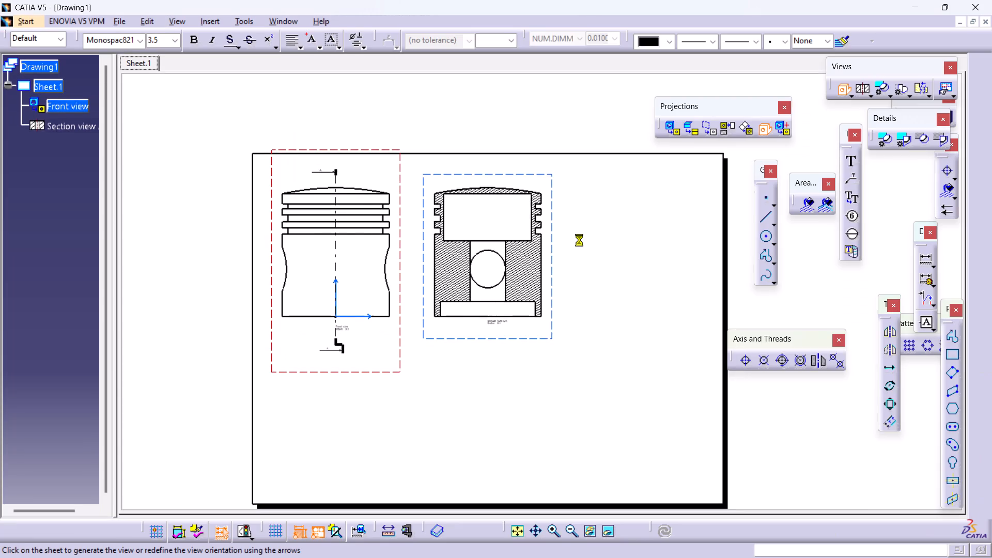
{"action": "left_click", "coordinate": [610, 259]}
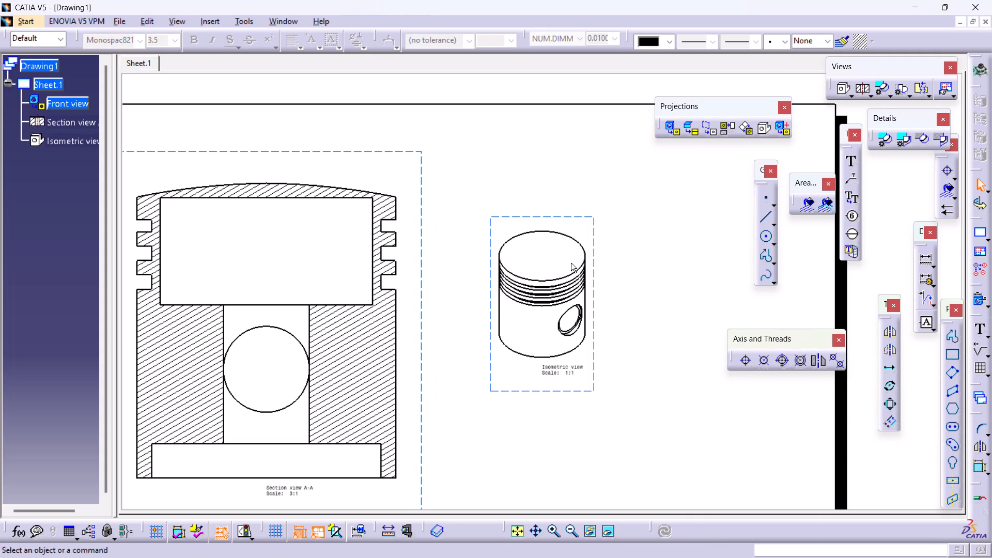
Set the isometric view's scale to 2.5 in its properties.
{"action": "left_click", "coordinate": [594, 225]}
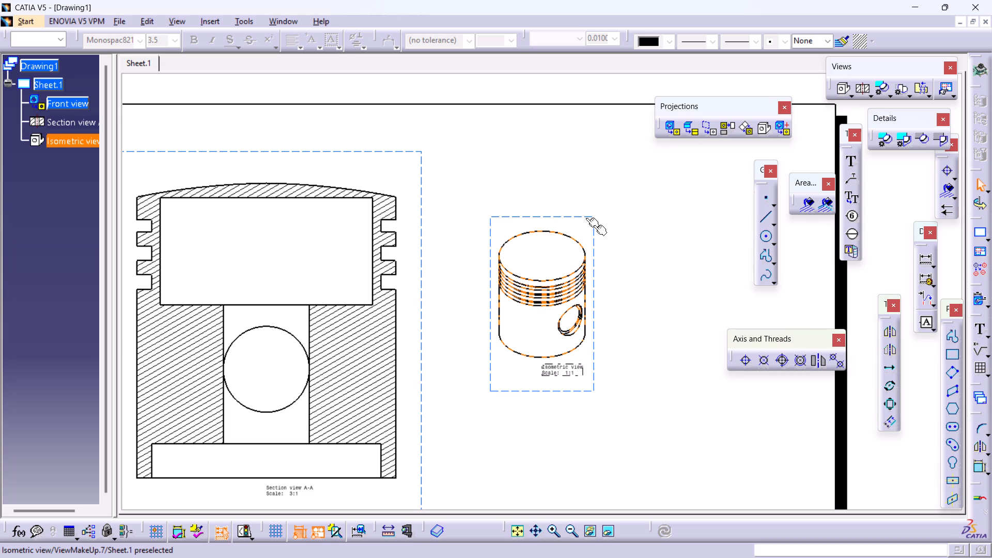
{"action": "key", "text": "alt+Return"}
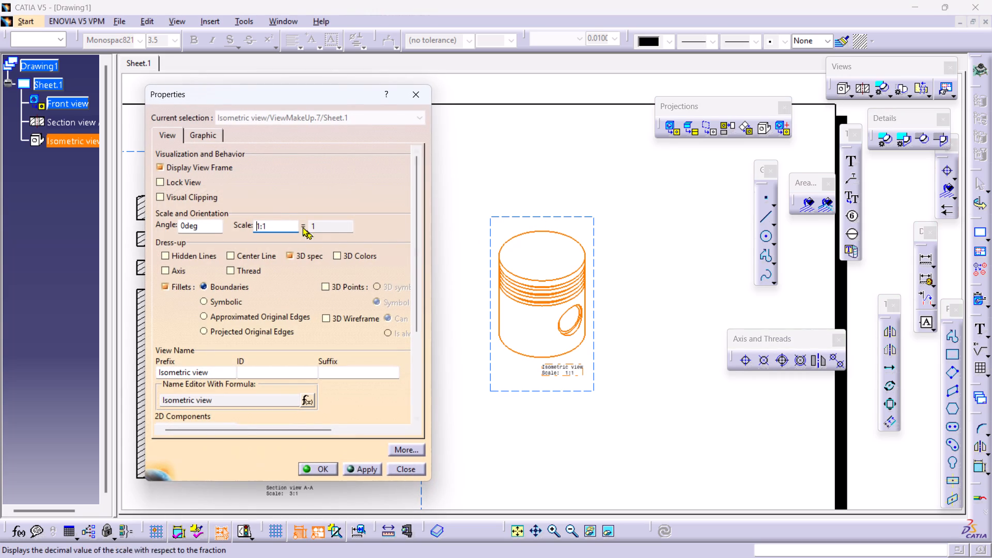
{"action": "double_click", "coordinate": [287, 229]}
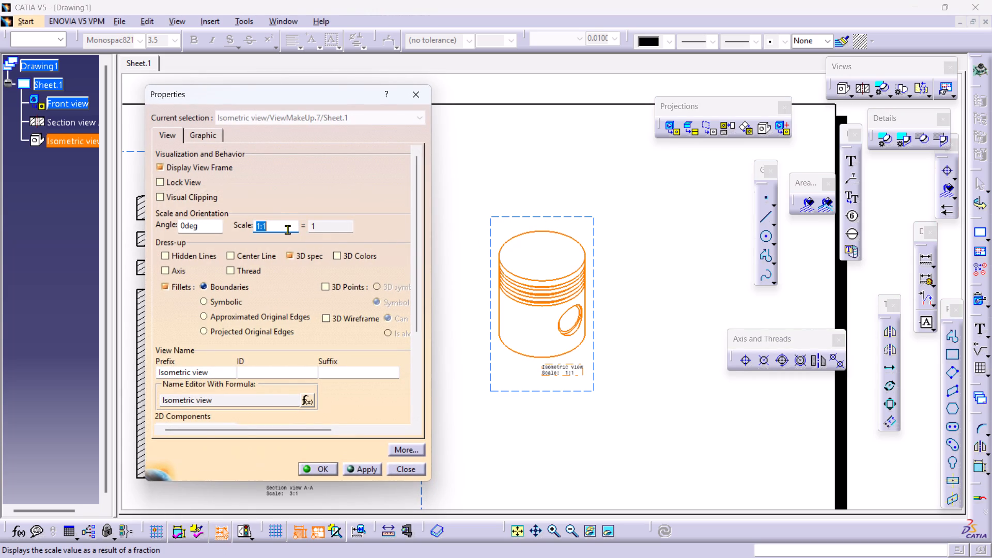
{"action": "type", "text": "2.5"}
{"action": "key", "text": "Return"}
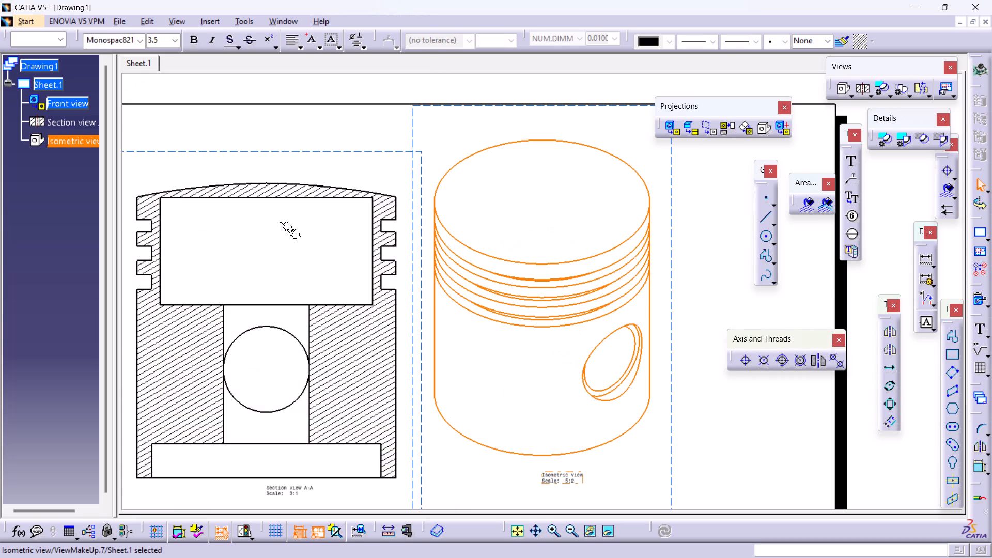
Move the isometric view toward the sheet's right edge and slightly down, clear of the section view's frame.
{"action": "middle_click_drag", "start_coordinate": [471, 237], "coordinate": [470, 297]}
{"action": "right_click_drag", "start_coordinate": [378, 183], "coordinate": [384, 187]}
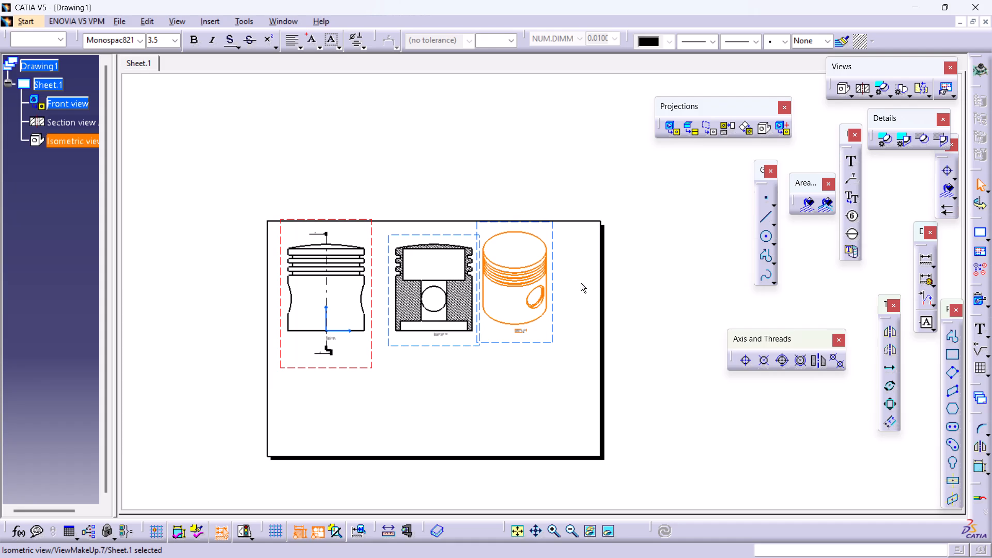
{"action": "left_click", "coordinate": [578, 283]}
{"action": "left_click_drag", "start_coordinate": [553, 276], "coordinate": [586, 301]}
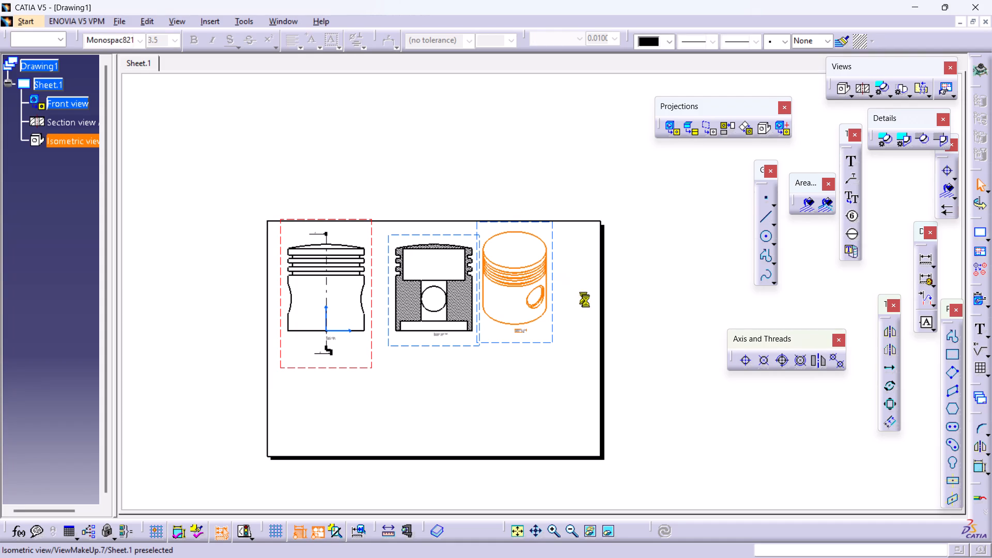
{"action": "left_click_drag", "start_coordinate": [586, 301], "coordinate": [590, 306]}
{"action": "left_click_drag", "start_coordinate": [551, 321], "coordinate": [557, 324]}
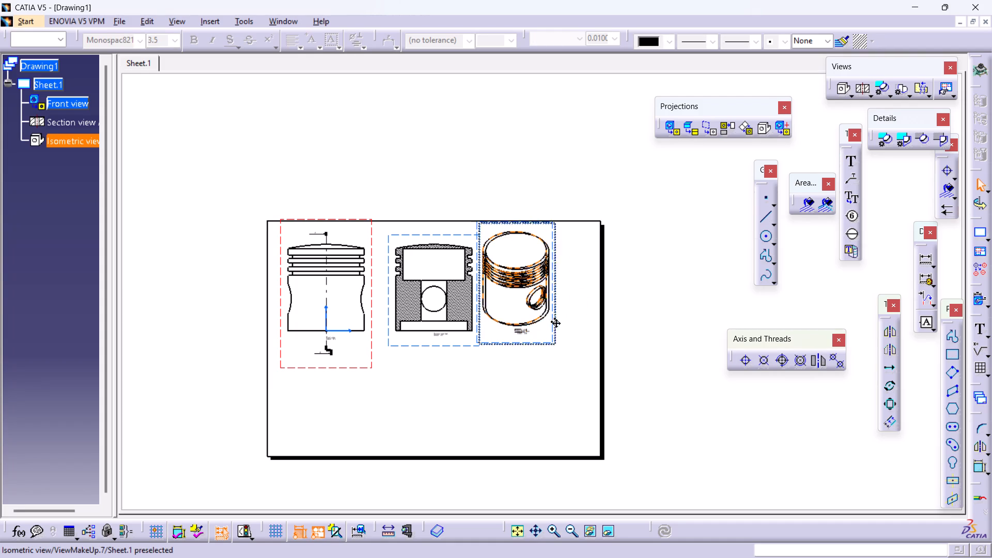
{"action": "left_click_drag", "start_coordinate": [557, 324], "coordinate": [580, 343]}
{"action": "left_click", "coordinate": [661, 334]}
{"action": "left_click", "coordinate": [660, 334]}
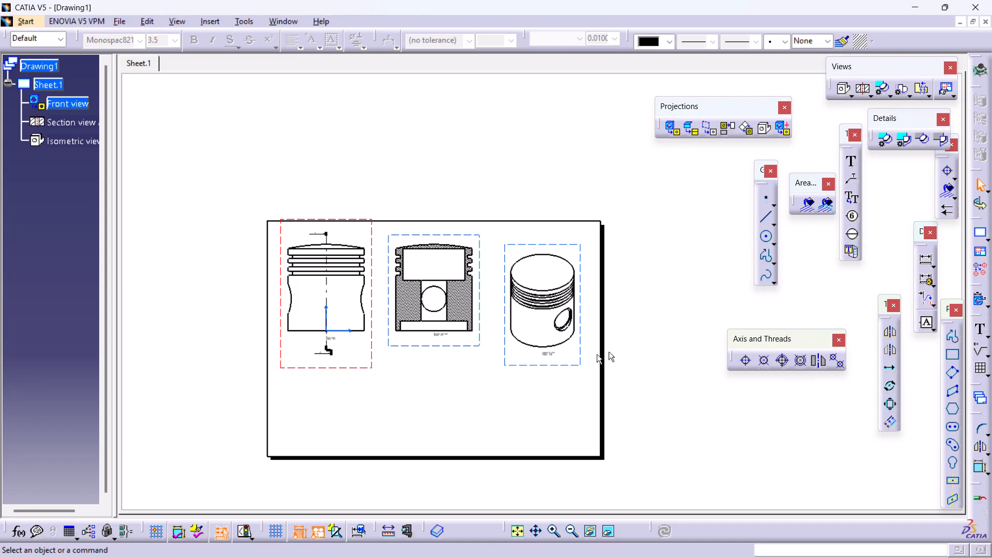
Move the isometric view's caption further below the piston.
{"action": "middle_click_drag", "start_coordinate": [466, 353], "coordinate": [443, 131]}
{"action": "right_click_drag", "start_coordinate": [454, 265], "coordinate": [450, 252]}
{"action": "left_click_drag", "start_coordinate": [527, 177], "coordinate": [514, 195]}
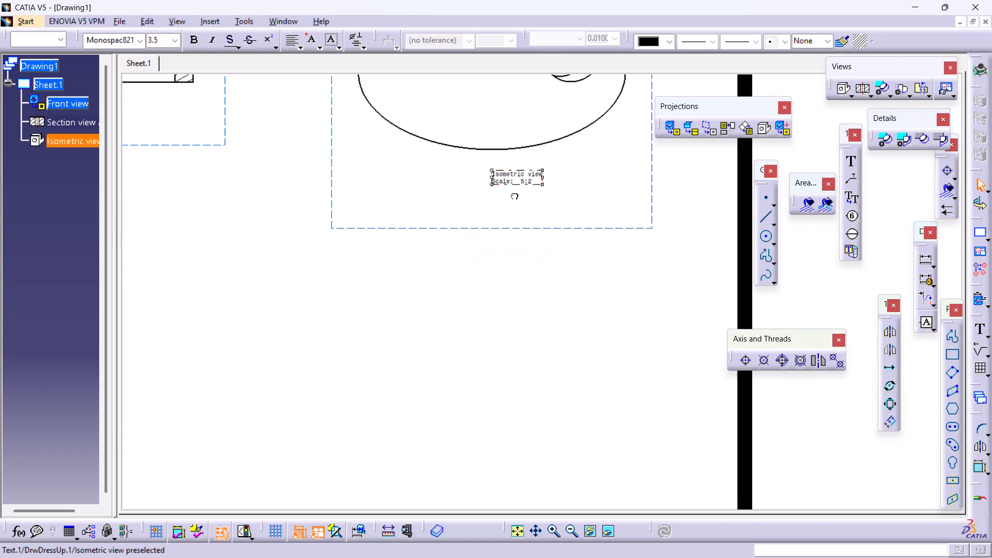
{"action": "left_click_drag", "start_coordinate": [514, 195], "coordinate": [518, 219]}
Delete the scale line from the isometric view's caption, keeping only "Isometric view".
{"action": "double_click", "coordinate": [511, 227]}
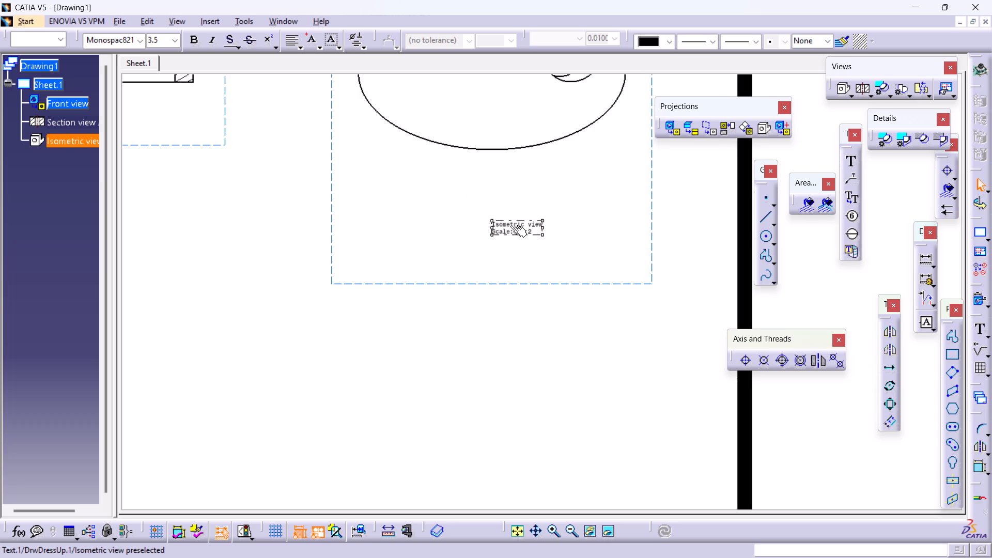
{"action": "triple_click", "coordinate": [514, 227]}
{"action": "left_click", "coordinate": [514, 227]}
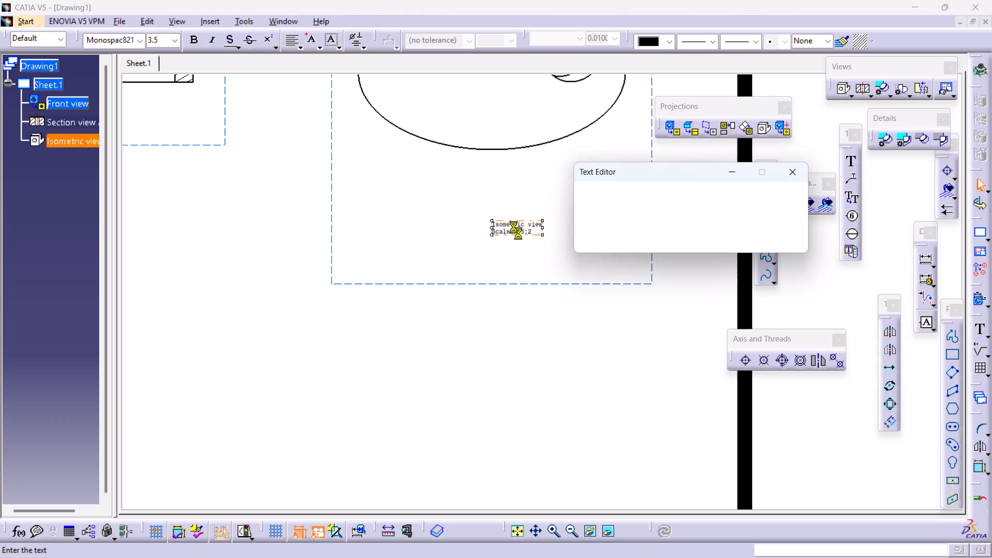
{"action": "left_click", "coordinate": [622, 206]}
{"action": "left_click_drag", "start_coordinate": [622, 206], "coordinate": [571, 204]}
{"action": "key", "text": "BackSpace"}
{"action": "key", "text": "BackSpace"}
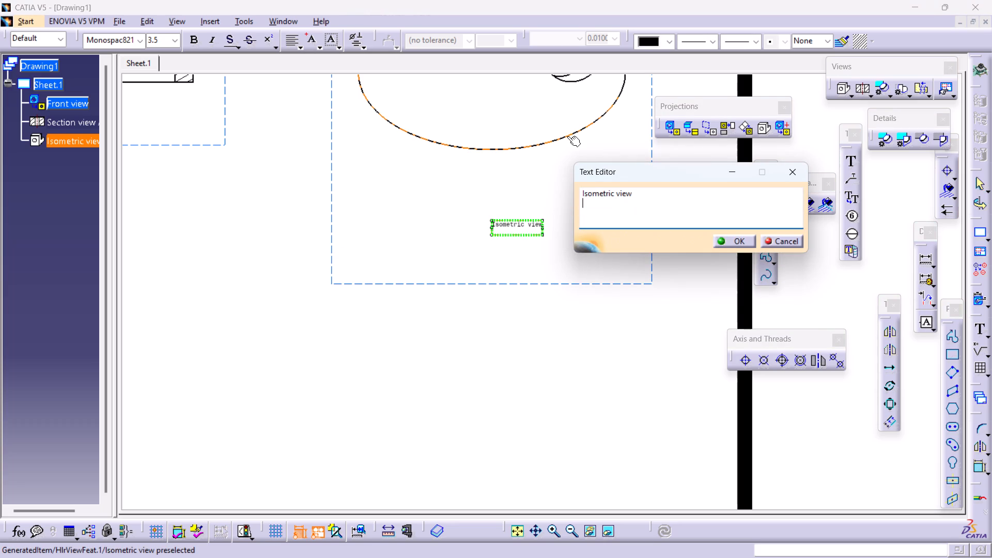
{"action": "key", "text": "Return"}
Move the section view's caption slightly further below the piston section.
{"action": "middle_click_drag", "start_coordinate": [388, 213], "coordinate": [487, 241]}
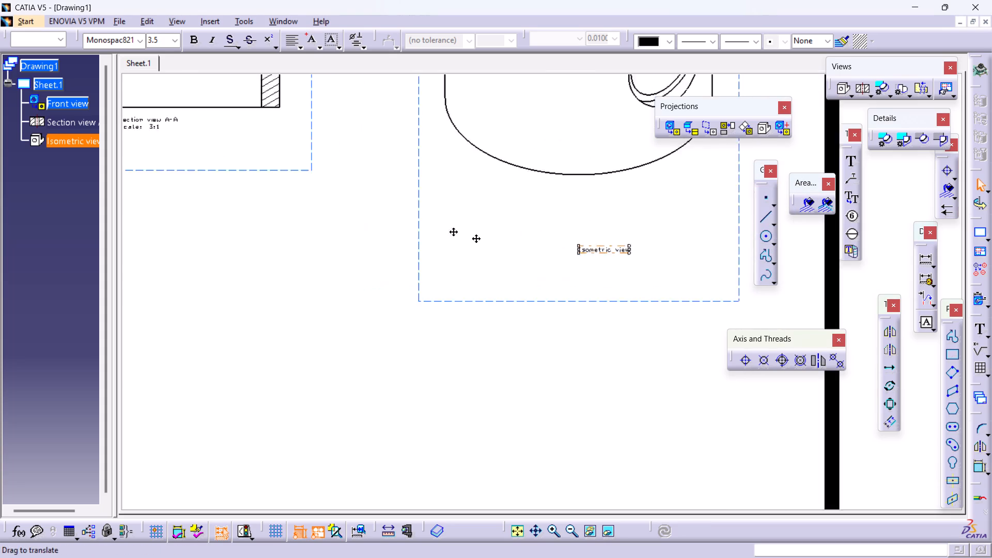
{"action": "middle_click_drag", "start_coordinate": [487, 241], "coordinate": [652, 309]}
{"action": "middle_click_drag", "start_coordinate": [402, 291], "coordinate": [615, 313]}
{"action": "left_click_drag", "start_coordinate": [535, 215], "coordinate": [535, 228]}
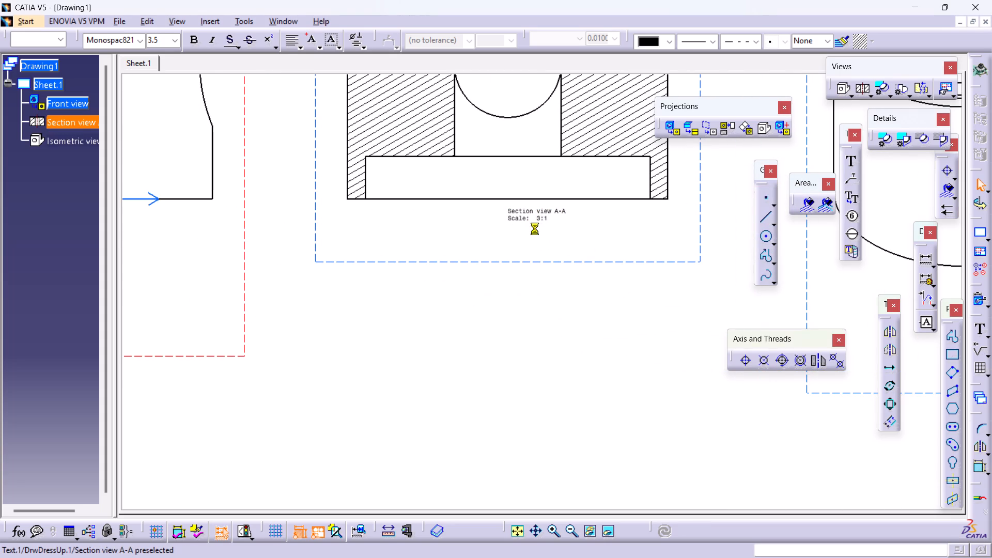
{"action": "left_click_drag", "start_coordinate": [535, 228], "coordinate": [534, 240]}
Delete the scale line from the section view's caption, keeping only "Section view A-A".
{"action": "double_click", "coordinate": [534, 240]}
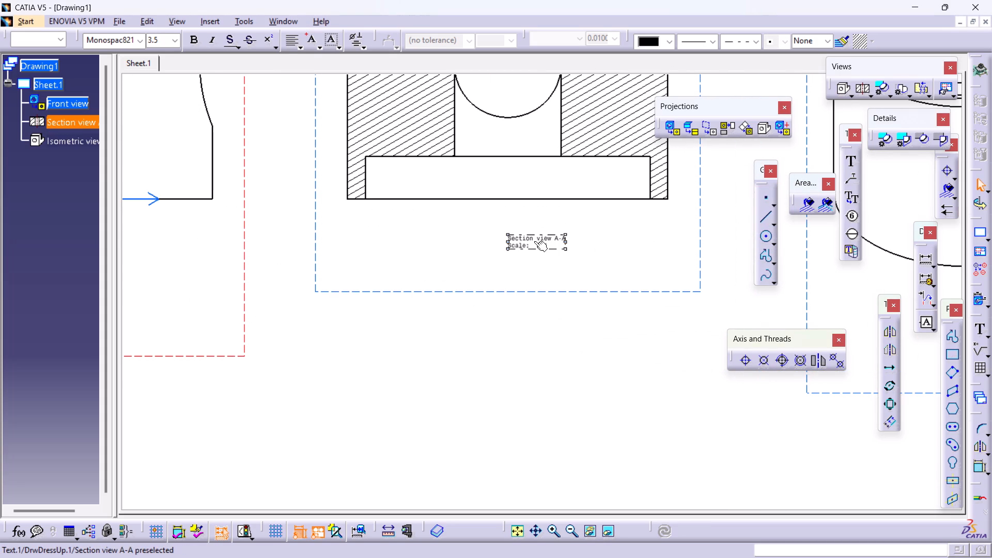
{"action": "left_click", "coordinate": [539, 241]}
{"action": "left_click", "coordinate": [542, 241]}
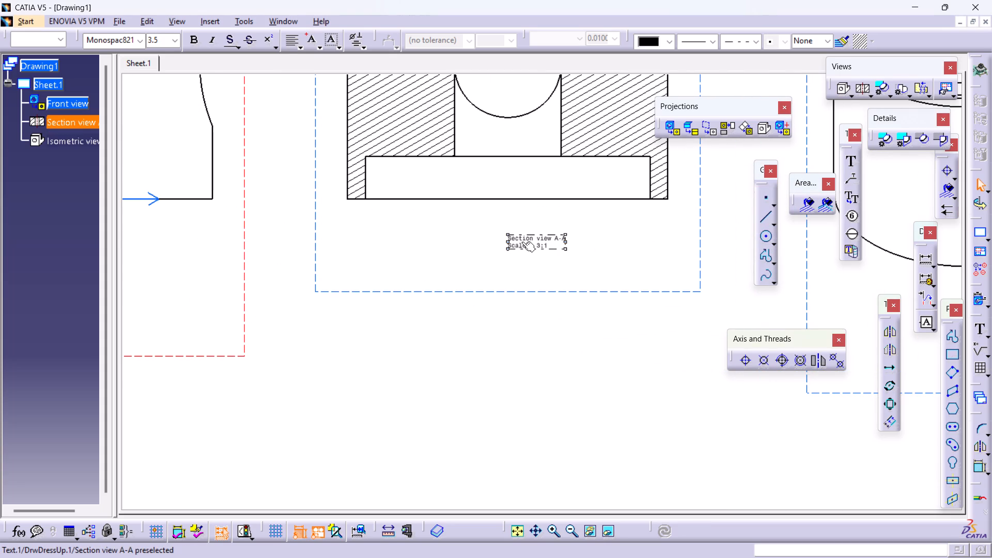
{"action": "triple_click", "coordinate": [529, 248]}
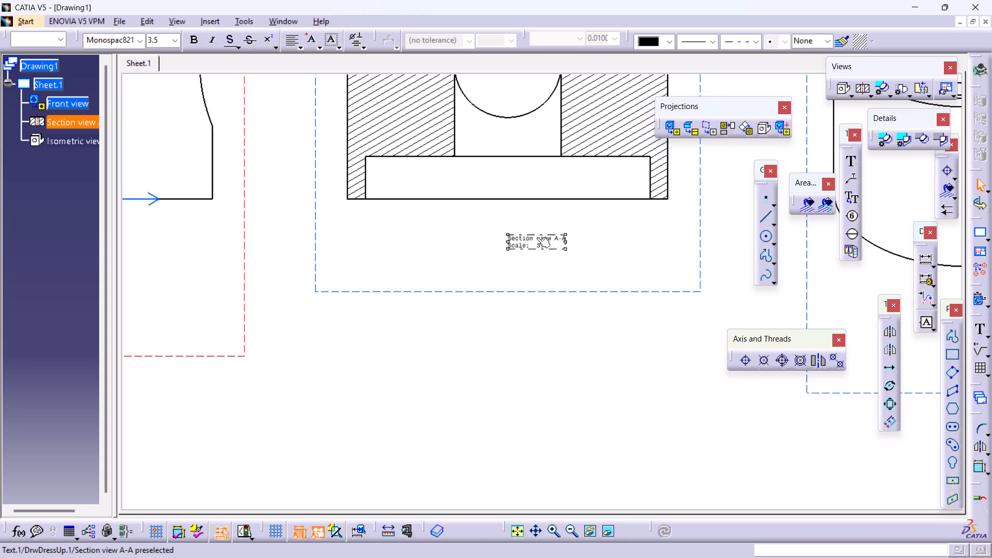
{"action": "triple_click", "coordinate": [537, 238]}
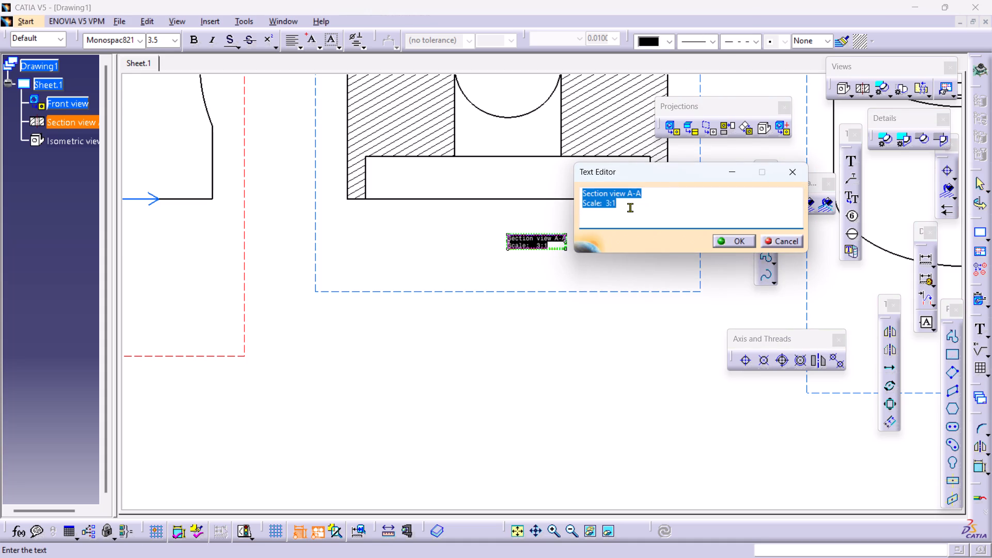
{"action": "left_click", "coordinate": [630, 207]}
{"action": "left_click_drag", "start_coordinate": [633, 208], "coordinate": [573, 204]}
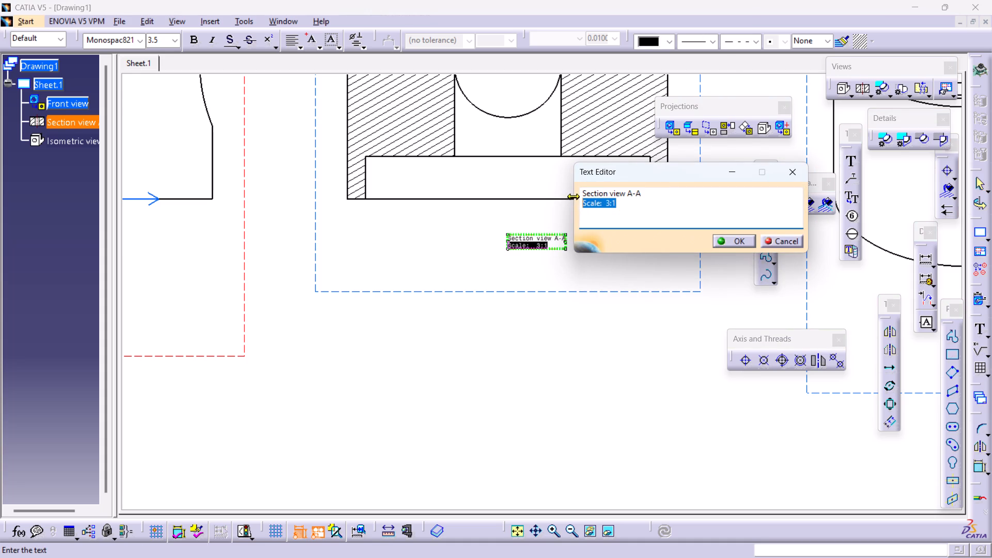
{"action": "key", "text": "BackSpace"}
{"action": "key", "text": "BackSpace"}
{"action": "key", "text": "Return"}
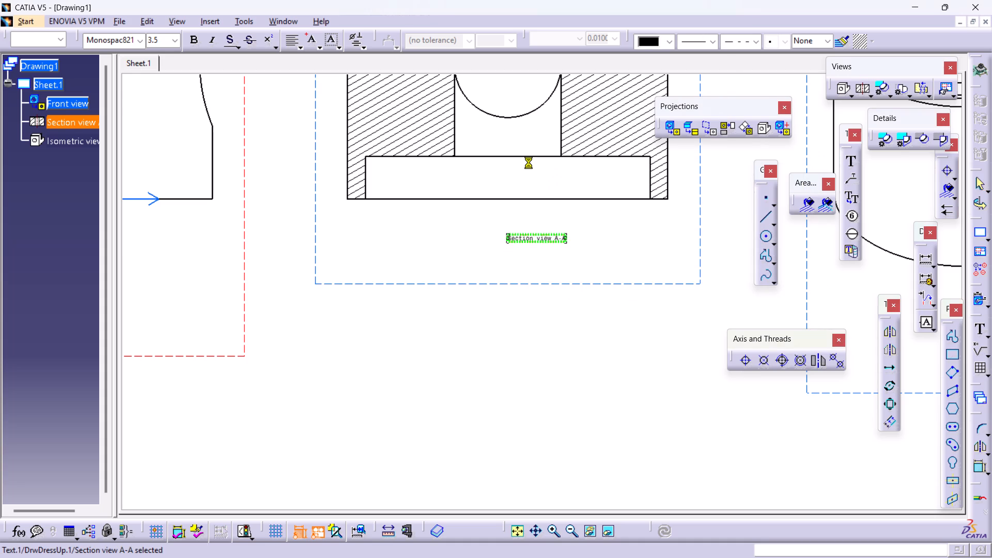
Move the front view's caption down beside the lower section-line arrow.
{"action": "middle_click_drag", "start_coordinate": [335, 224], "coordinate": [658, 194]}
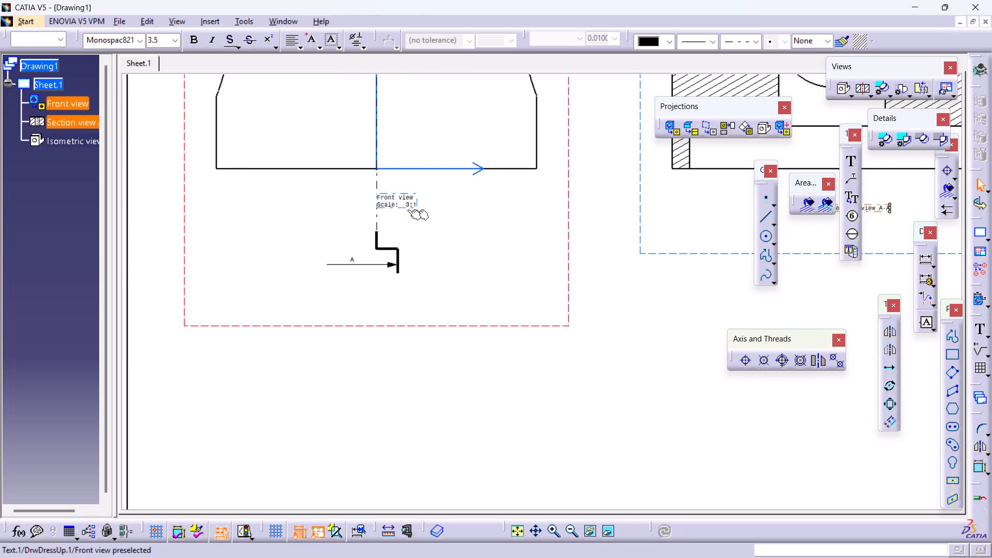
{"action": "left_click_drag", "start_coordinate": [395, 206], "coordinate": [397, 232]}
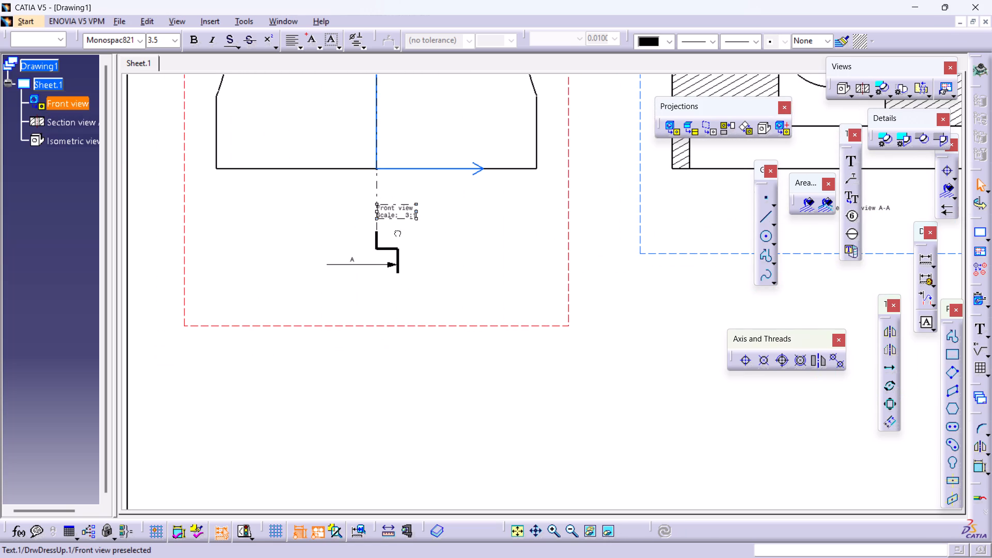
{"action": "left_click_drag", "start_coordinate": [397, 232], "coordinate": [412, 245]}
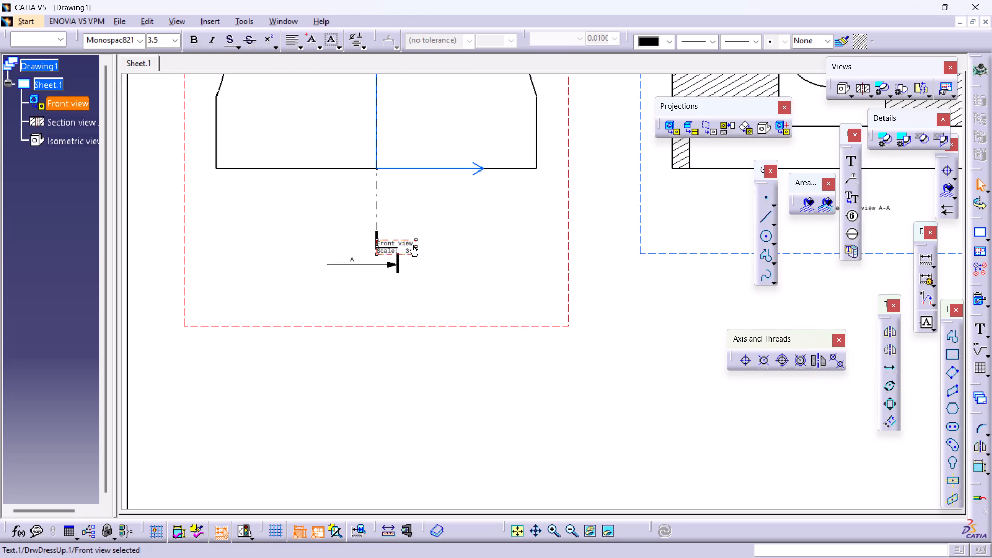
Delete the scale line from the front view's caption, keeping only "Front view".
{"action": "triple_click", "coordinate": [412, 245]}
{"action": "double_click", "coordinate": [396, 244]}
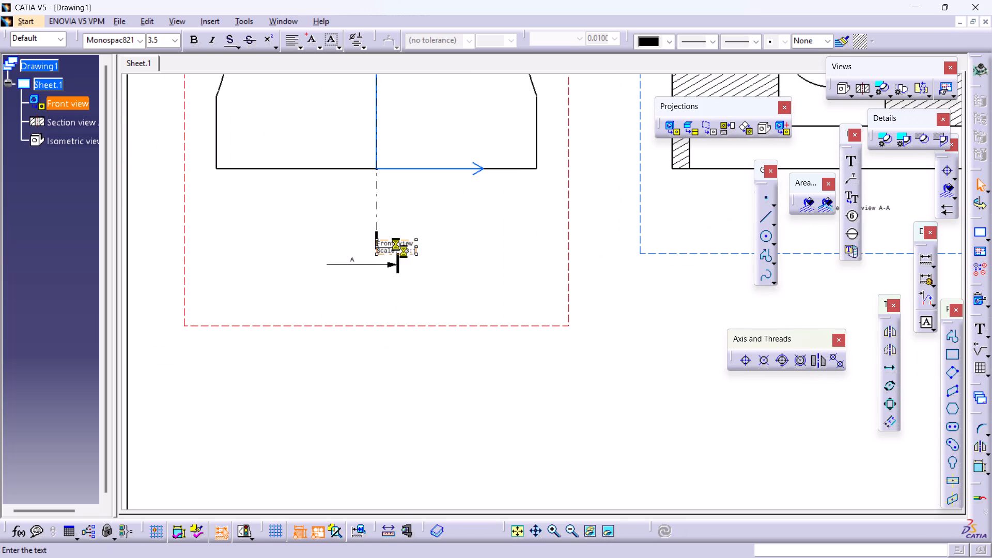
{"action": "left_click", "coordinate": [628, 204]}
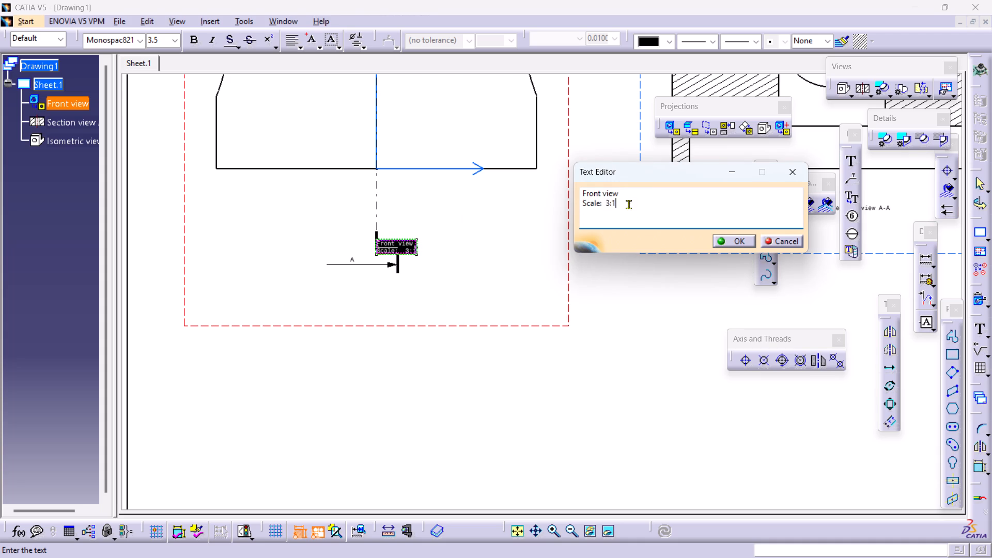
{"action": "left_click_drag", "start_coordinate": [628, 204], "coordinate": [539, 211]}
{"action": "key", "text": "BackSpace"}
{"action": "key", "text": "BackSpace"}
{"action": "key", "text": "Return"}
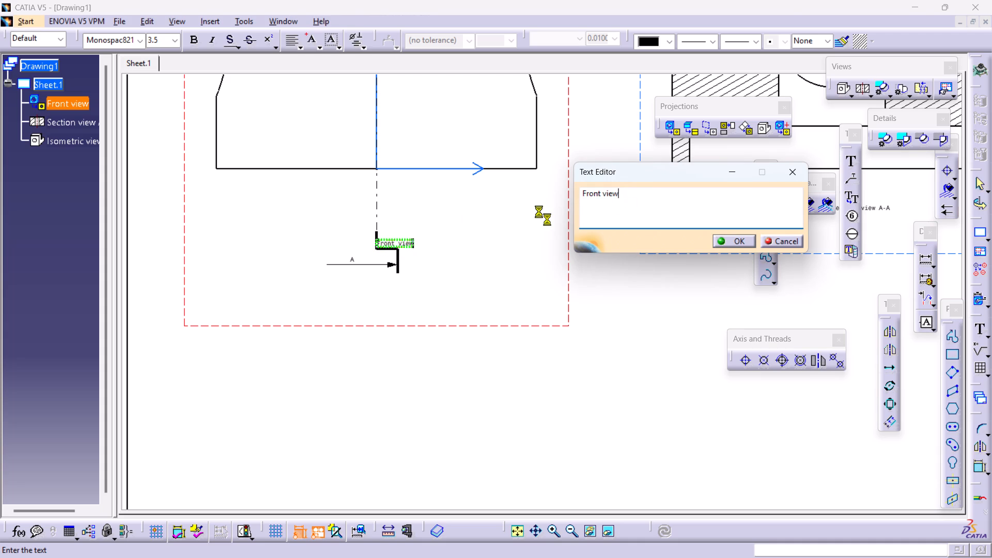
Set the font size of the front, section and isometric view captions to 10 mm.
{"action": "middle_click_drag", "start_coordinate": [505, 268], "coordinate": [424, 290]}
{"action": "right_click_drag", "start_coordinate": [368, 245], "coordinate": [379, 255]}
{"action": "middle_click_drag", "start_coordinate": [513, 326], "coordinate": [341, 358]}
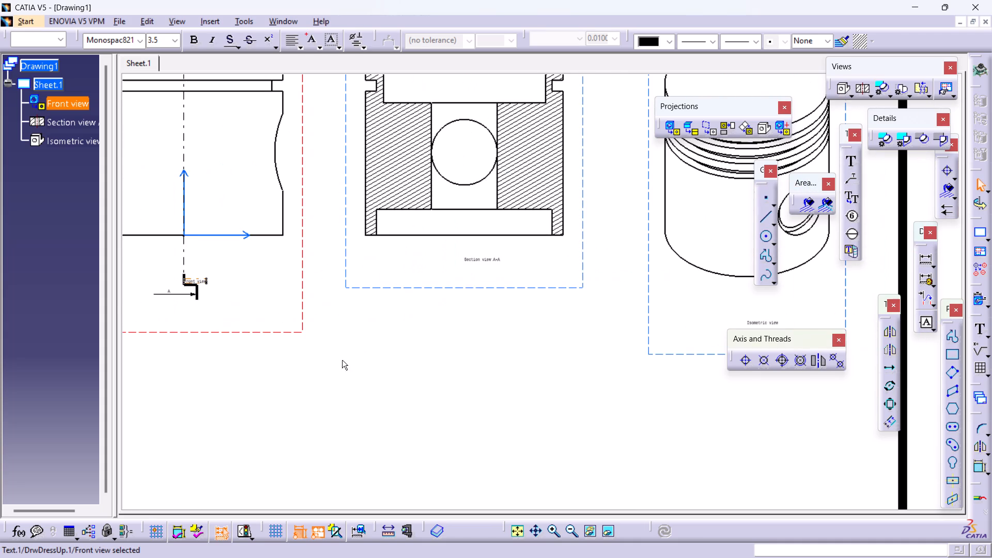
{"action": "left_click", "coordinate": [489, 260], "text": "ctrl"}
{"action": "left_click", "coordinate": [759, 323], "text": "ctrl"}
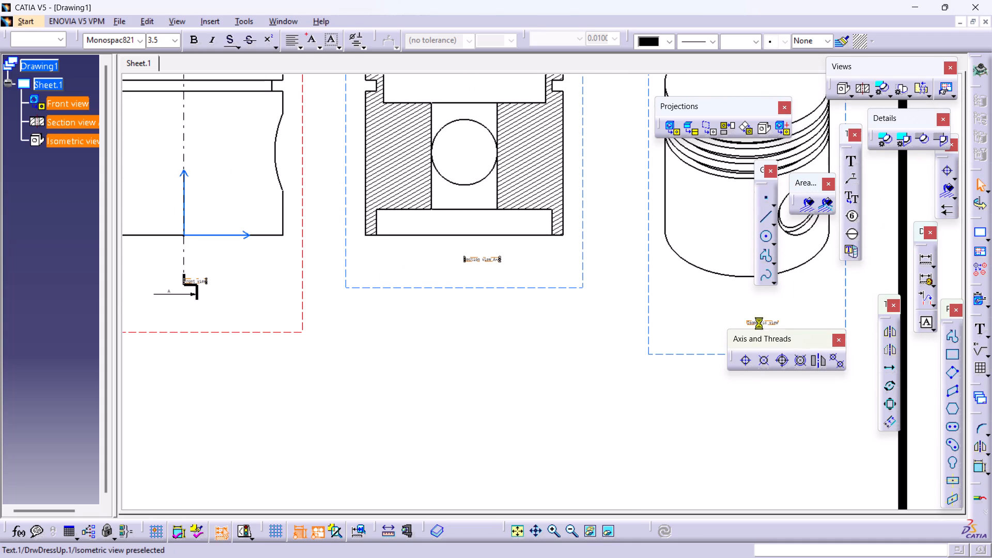
{"action": "left_click", "coordinate": [179, 41]}
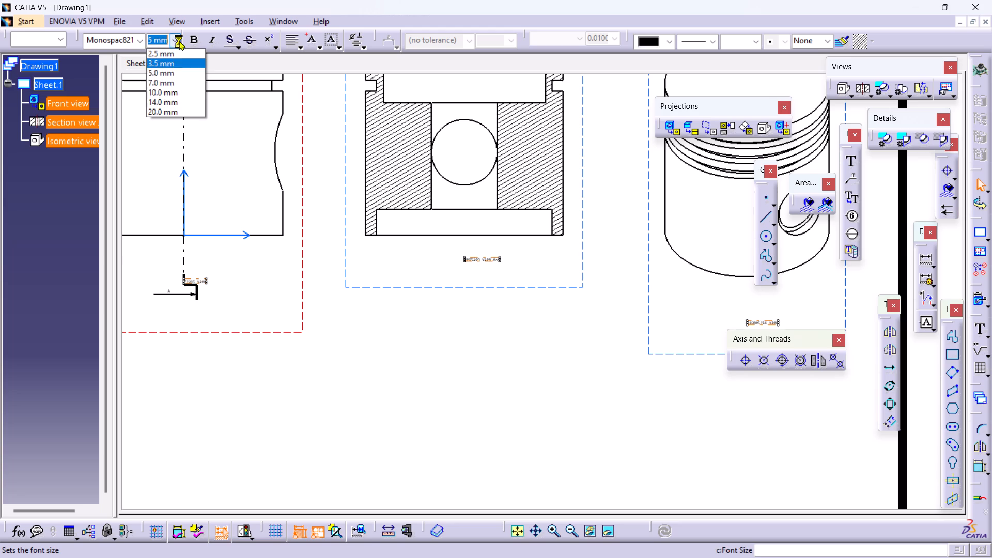
{"action": "left_click", "coordinate": [176, 93]}
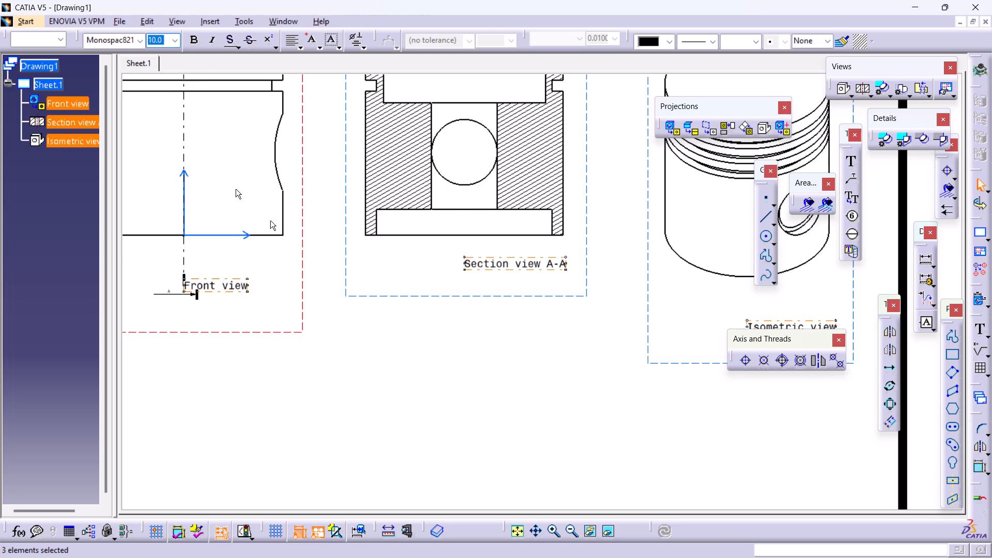
{"action": "left_click", "coordinate": [415, 311]}
Centre the "Section view A-A" caption beneath the section view and slightly lower.
{"action": "left_click_drag", "start_coordinate": [495, 272], "coordinate": [438, 285]}
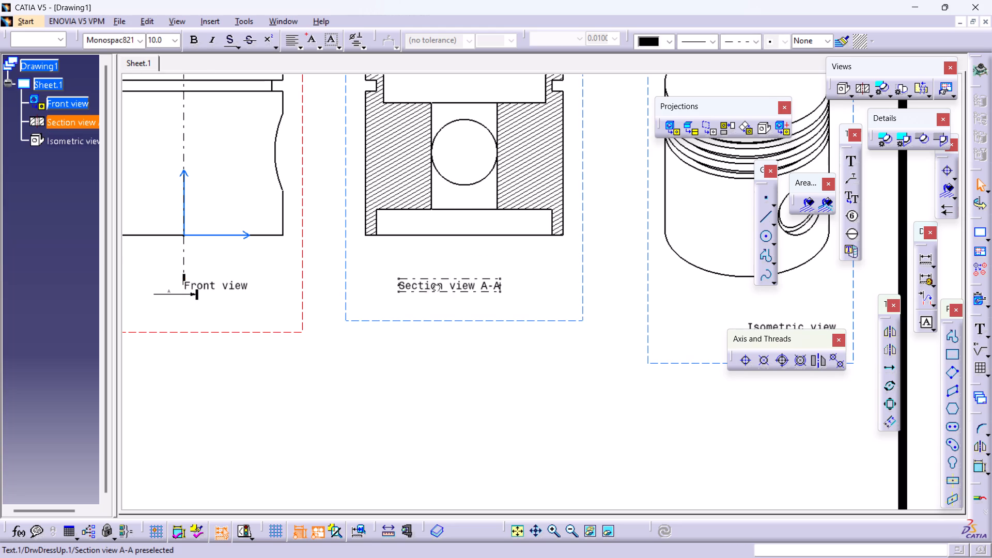
{"action": "left_click_drag", "start_coordinate": [438, 285], "coordinate": [443, 287]}
{"action": "left_click", "coordinate": [494, 361]}
Centre the "Isometric view" caption beneath the isometric piston.
{"action": "middle_click_drag", "start_coordinate": [568, 395], "coordinate": [485, 364]}
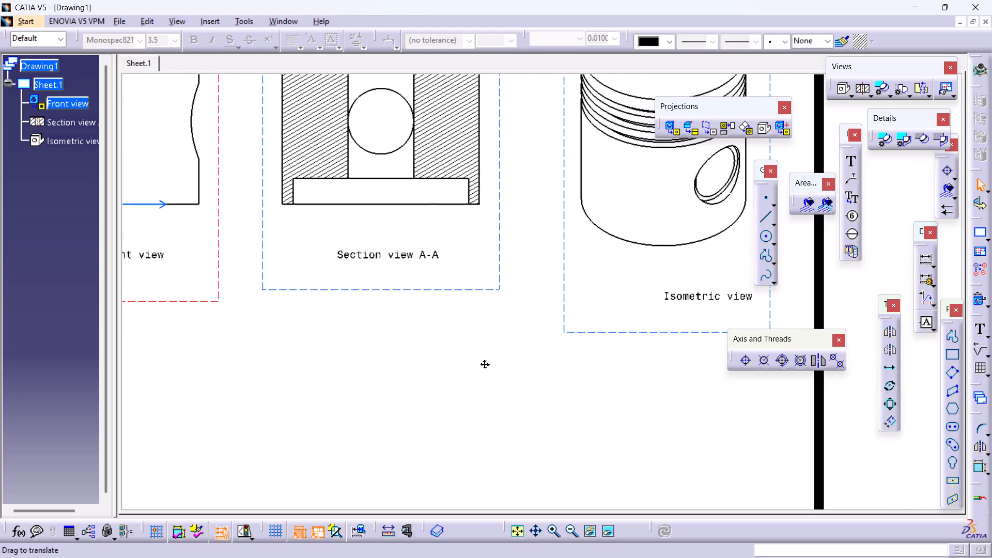
{"action": "right_click", "coordinate": [483, 364]}
{"action": "middle_click_drag", "start_coordinate": [485, 364], "coordinate": [542, 410]}
{"action": "left_click_drag", "start_coordinate": [631, 296], "coordinate": [582, 298]}
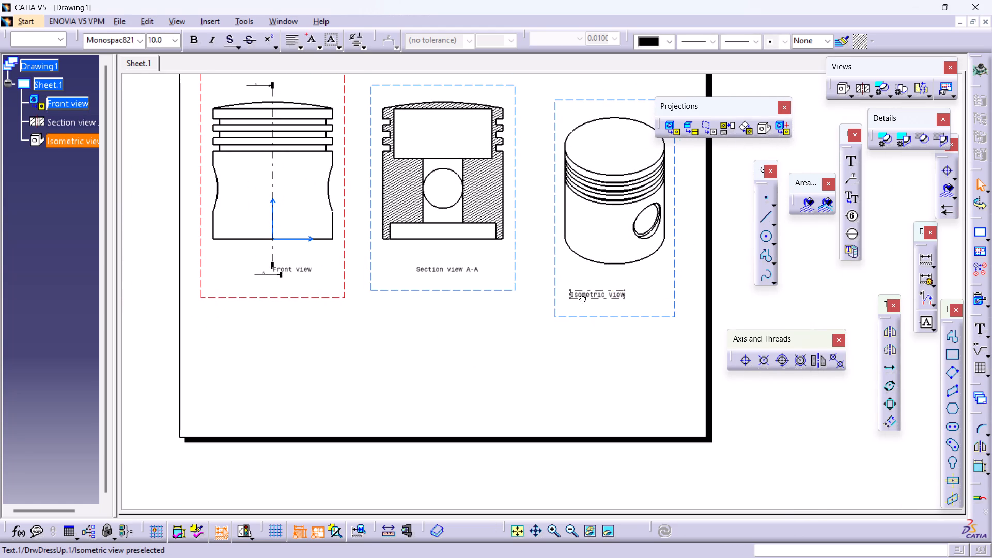
{"action": "left_click_drag", "start_coordinate": [582, 298], "coordinate": [611, 293]}
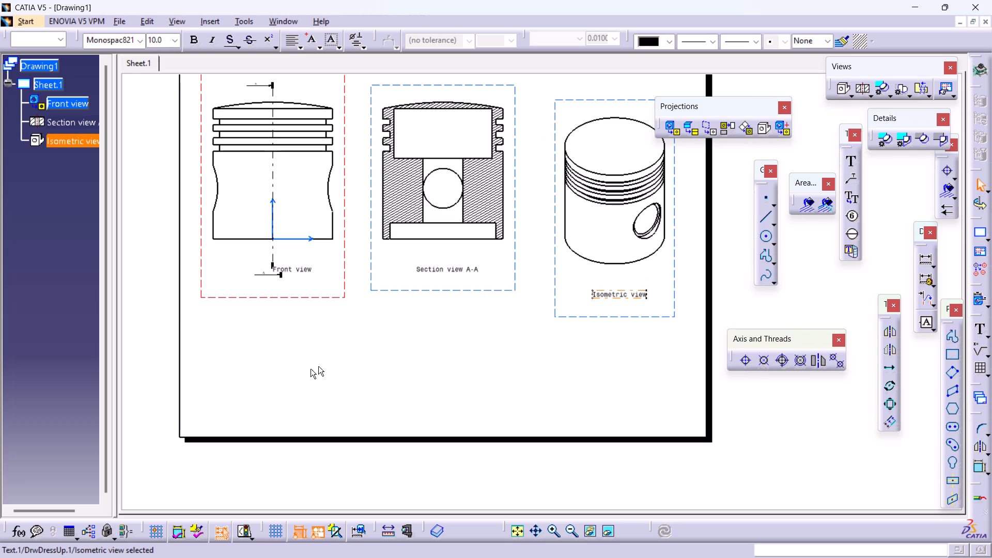
{"action": "left_click", "coordinate": [307, 369]}
Move the "Front view" caption below the lower section-line arrow, roughly centred under the piston.
{"action": "left_click_drag", "start_coordinate": [295, 271], "coordinate": [274, 287]}
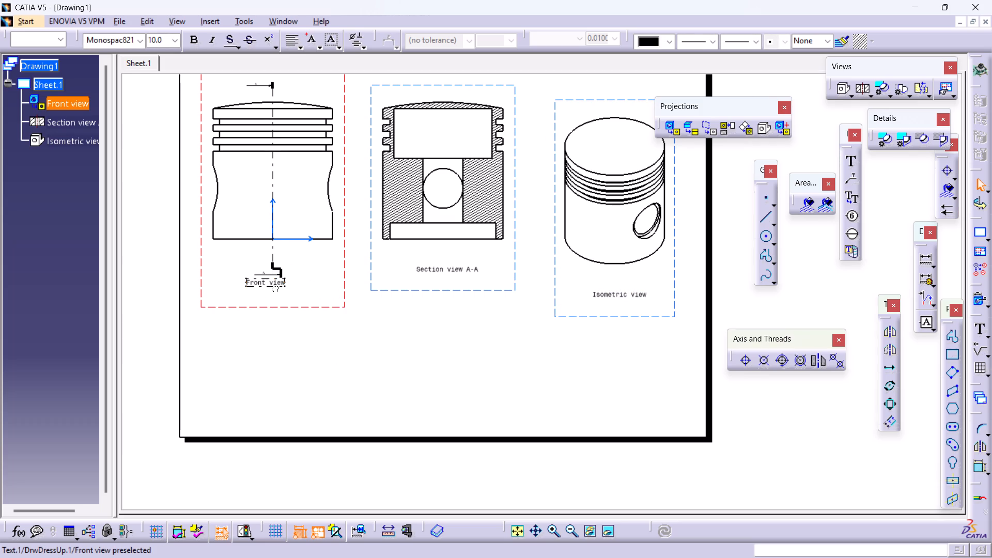
{"action": "left_click_drag", "start_coordinate": [274, 287], "coordinate": [277, 287]}
{"action": "left_click", "coordinate": [409, 343]}
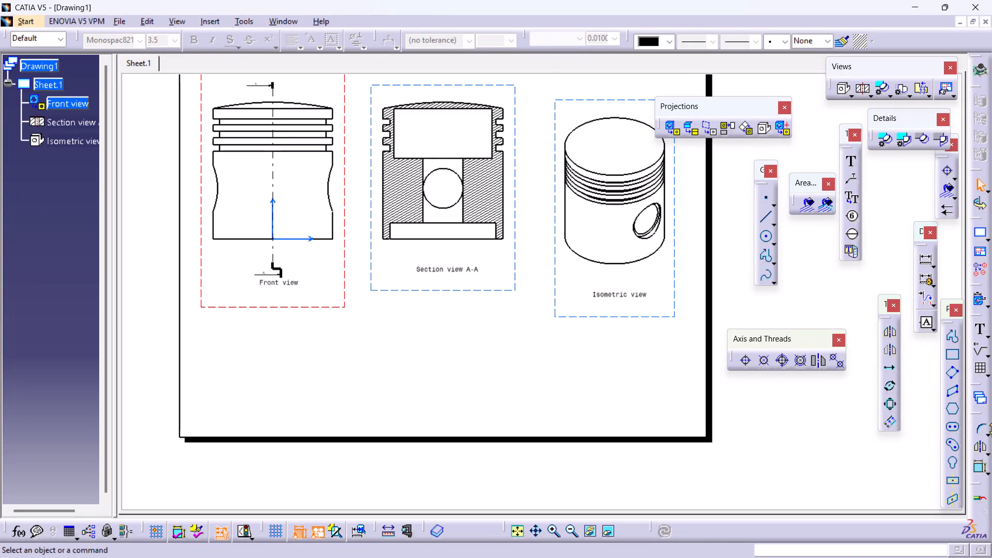
Undock the geometry modification and automatic annotation generation toolbars and float them beside the sheet.
{"action": "left_click_drag", "start_coordinate": [973, 416], "coordinate": [836, 415]}
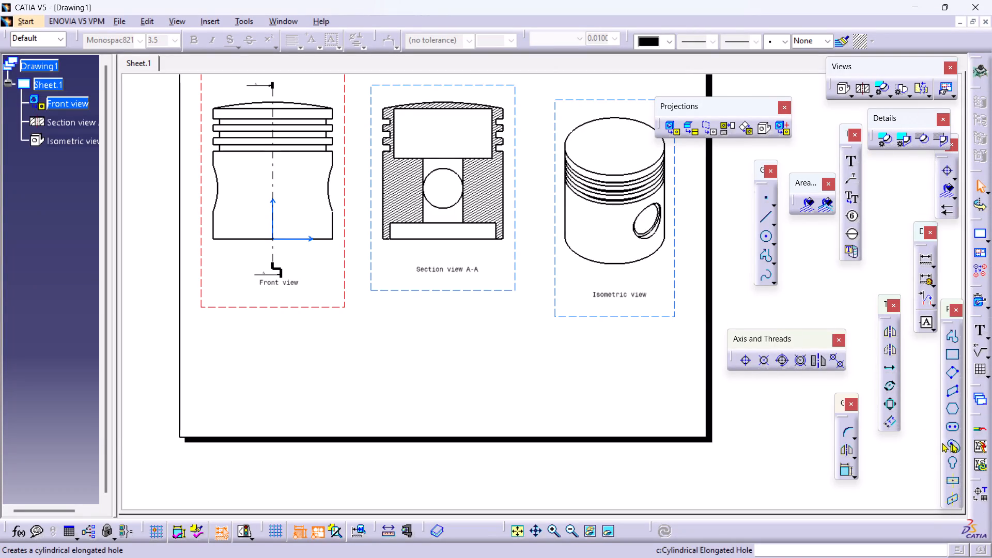
{"action": "left_click_drag", "start_coordinate": [971, 415], "coordinate": [805, 399]}
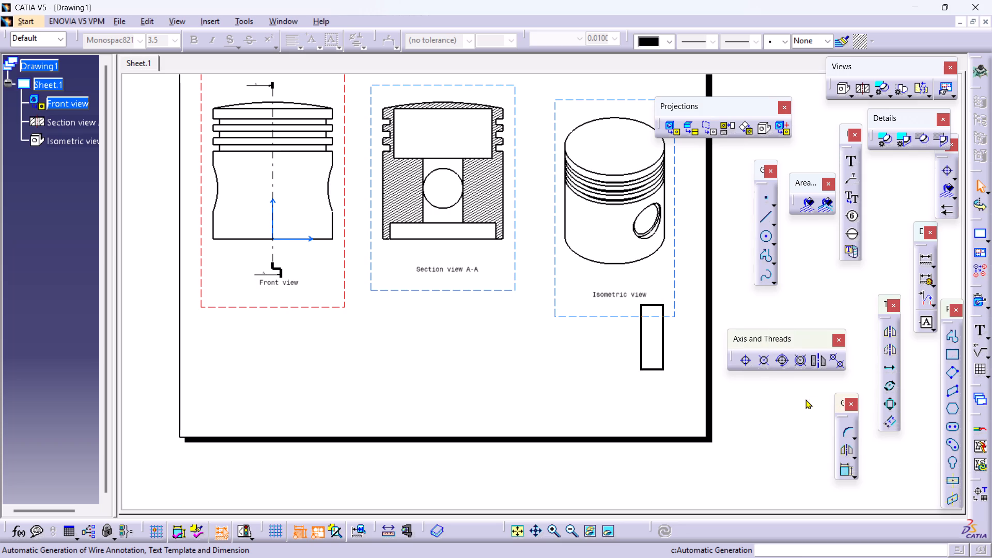
{"action": "left_click_drag", "start_coordinate": [805, 399], "coordinate": [762, 389]}
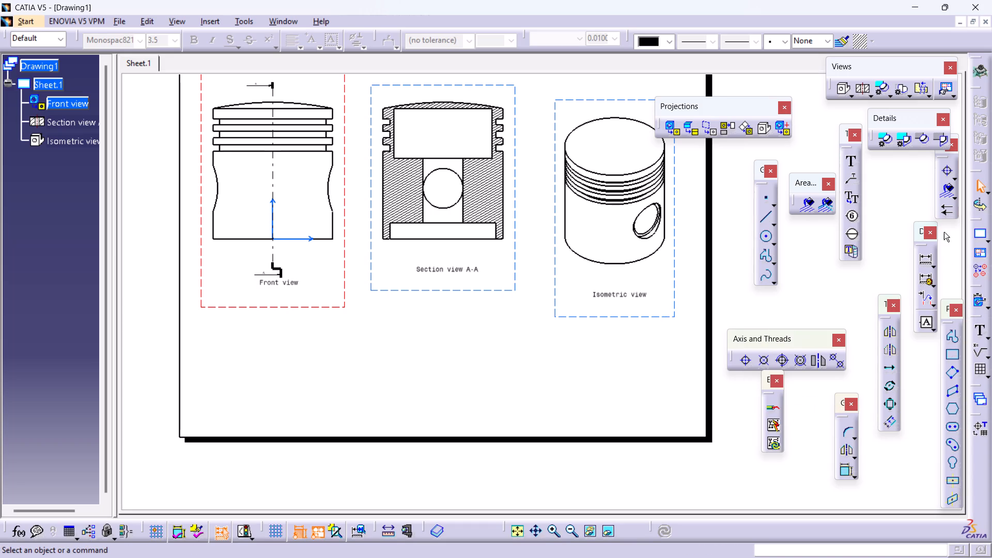
Generate the drawing's dimensions step by step from the 3D part, using a timeout of 10 s.
{"action": "left_click", "coordinate": [989, 309]}
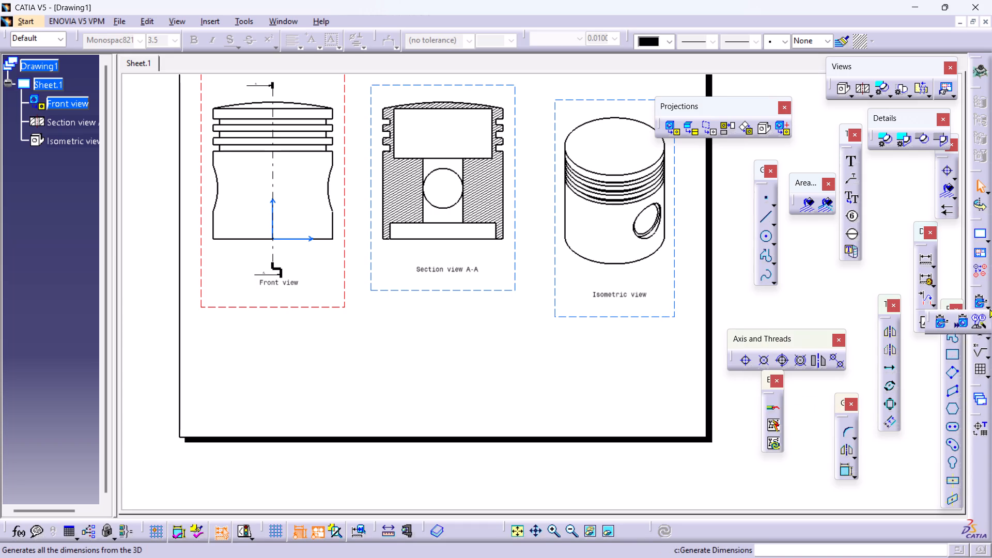
{"action": "left_click", "coordinate": [961, 322]}
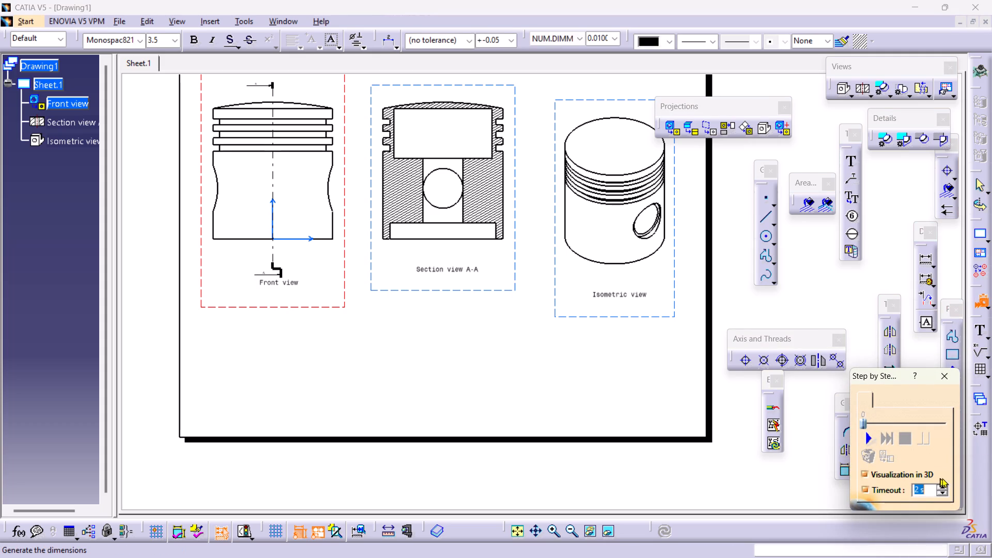
{"action": "type", "text": "10"}
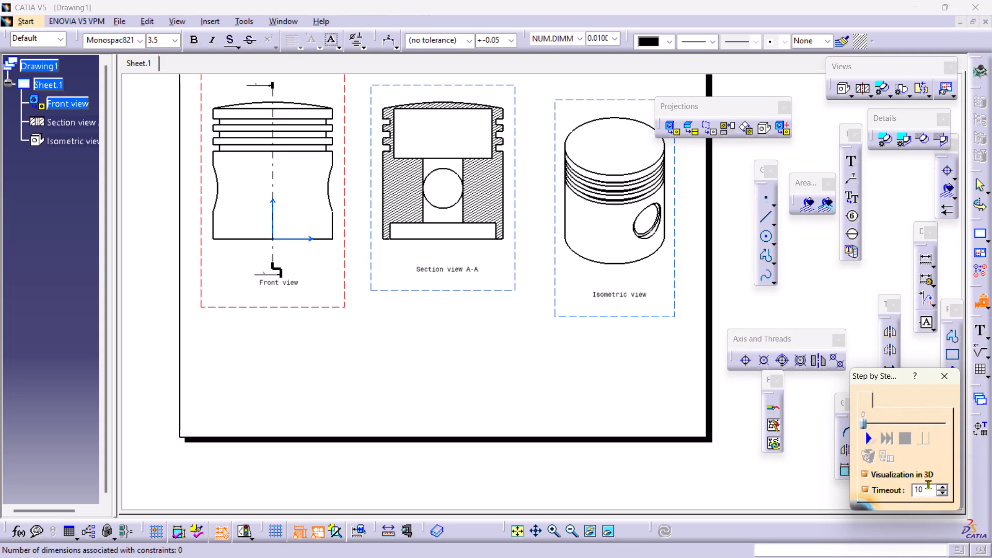
{"action": "left_click", "coordinate": [870, 437]}
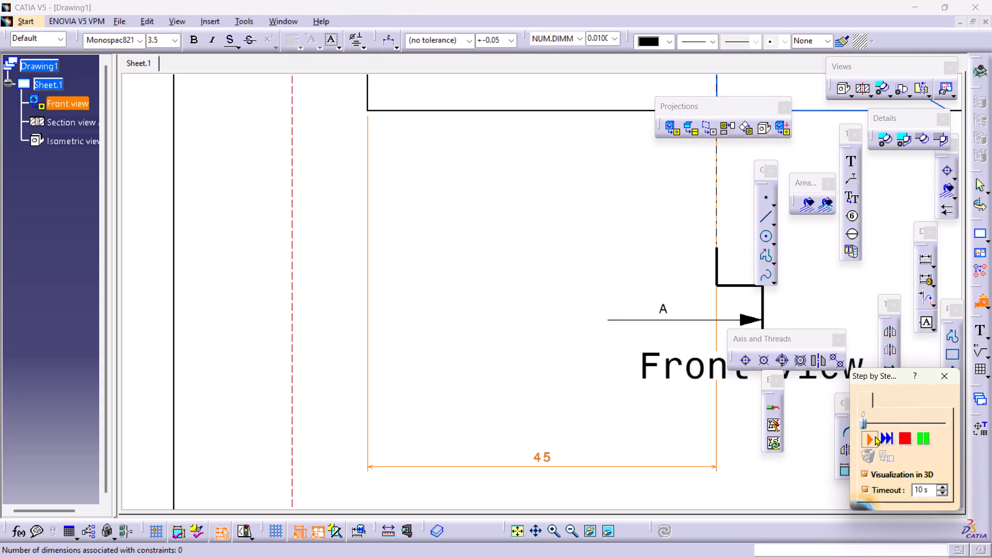
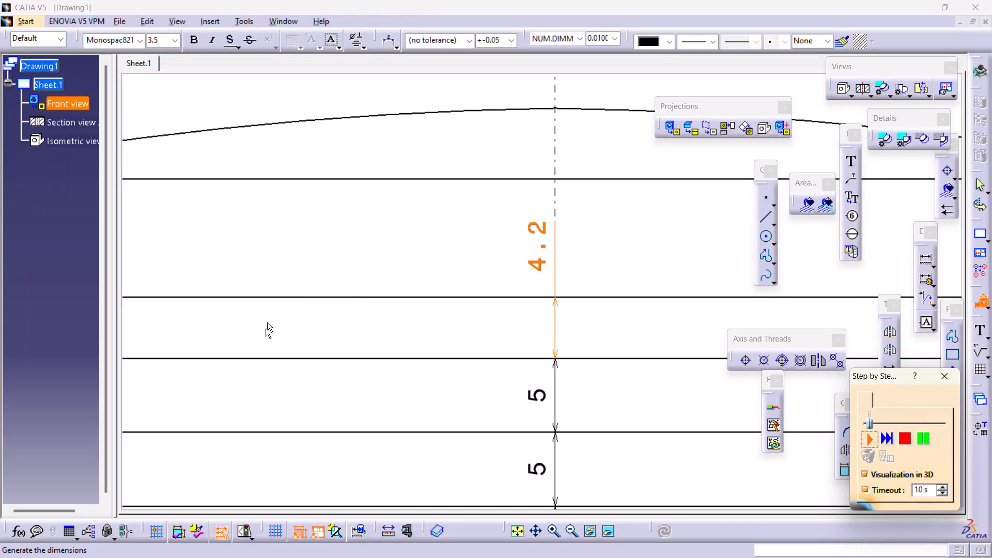
Examine the generated dimensions along the front view's grooves and centreline, continuing down to the piston base and section view.
{"action": "middle_click_drag", "start_coordinate": [534, 253], "coordinate": [579, 337]}
{"action": "right_click", "coordinate": [486, 230]}
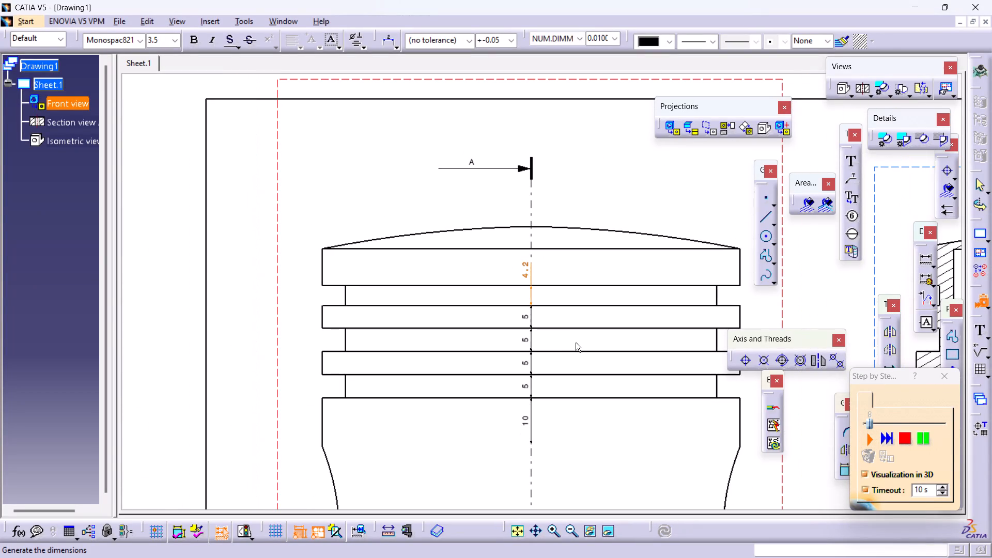
{"action": "middle_click_drag", "start_coordinate": [563, 320], "coordinate": [553, 271]}
{"action": "right_click", "coordinate": [555, 318]}
{"action": "middle_click_drag", "start_coordinate": [570, 288], "coordinate": [596, 342]}
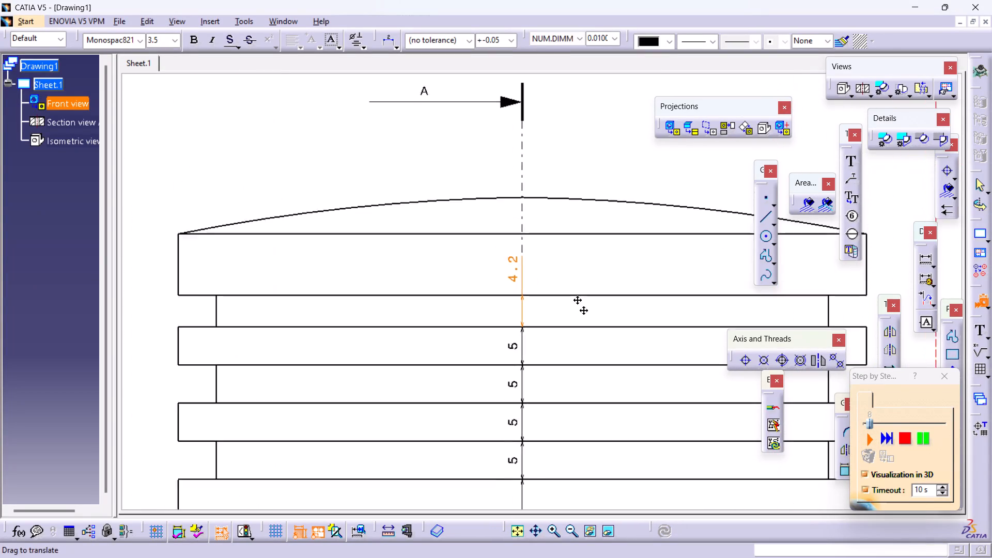
{"action": "middle_click_drag", "start_coordinate": [596, 342], "coordinate": [603, 381]}
{"action": "middle_click_drag", "start_coordinate": [603, 405], "coordinate": [616, 309]}
{"action": "right_click", "coordinate": [566, 197]}
{"action": "middle_click_drag", "start_coordinate": [641, 392], "coordinate": [493, 287]}
{"action": "middle_click_drag", "start_coordinate": [592, 374], "coordinate": [447, 287]}
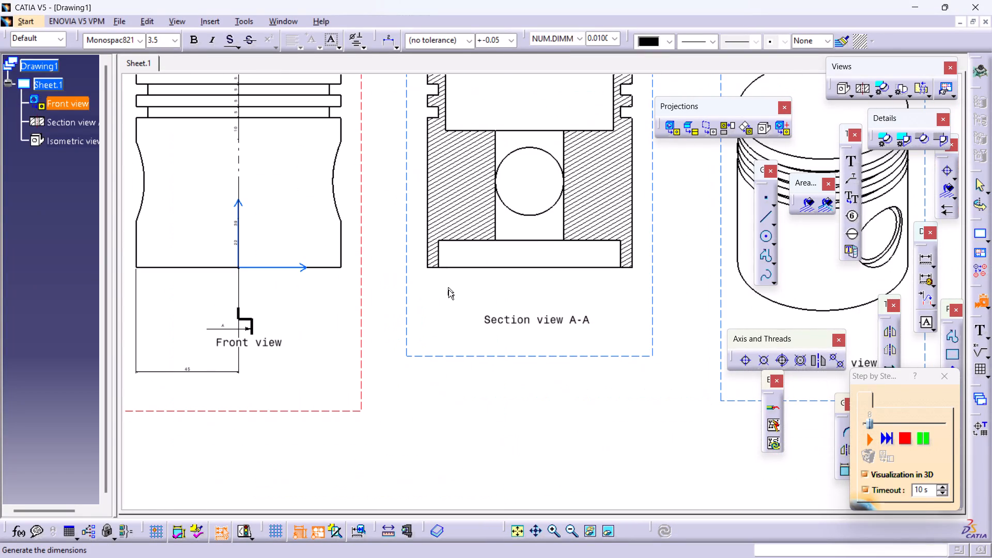
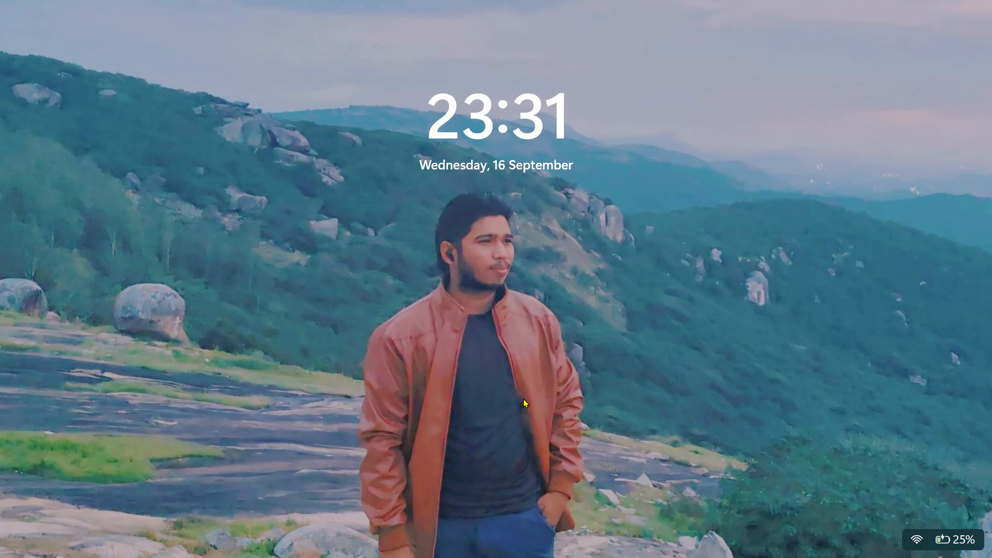
Examine the generated dimensions across the front, section and isometric views, including the R250 arc, and close the dimension analysis.
{"action": "key", "text": "space"}
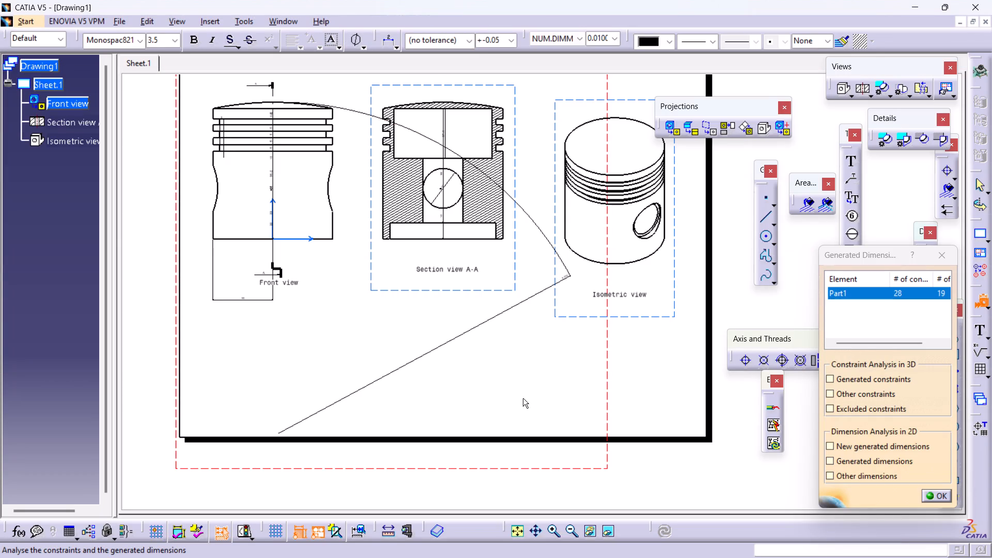
{"action": "middle_click_drag", "start_coordinate": [414, 288], "coordinate": [390, 303]}
{"action": "right_click_drag", "start_coordinate": [340, 247], "coordinate": [358, 260]}
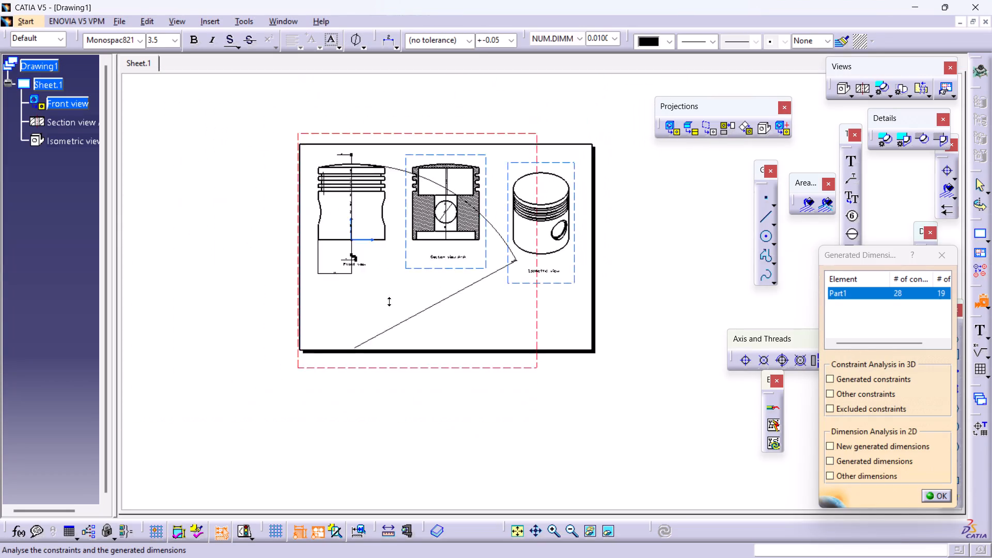
{"action": "middle_click_drag", "start_coordinate": [390, 303], "coordinate": [397, 311]}
{"action": "middle_click_drag", "start_coordinate": [406, 317], "coordinate": [347, 129]}
{"action": "right_click_drag", "start_coordinate": [374, 295], "coordinate": [355, 279]}
{"action": "middle_click_drag", "start_coordinate": [375, 154], "coordinate": [566, 412]}
{"action": "middle_click_drag", "start_coordinate": [457, 331], "coordinate": [502, 343]}
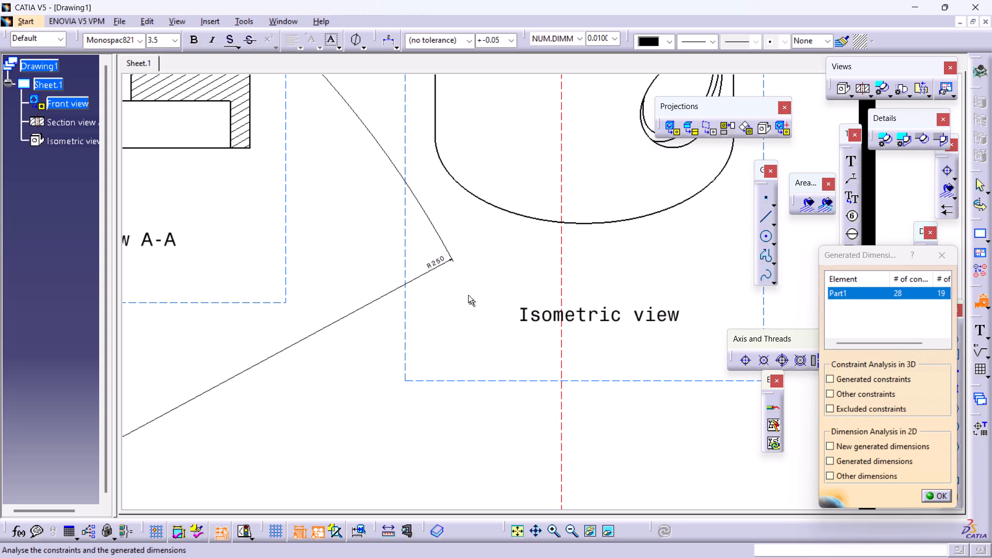
{"action": "middle_click_drag", "start_coordinate": [456, 287], "coordinate": [515, 337]}
{"action": "right_click", "coordinate": [456, 287]}
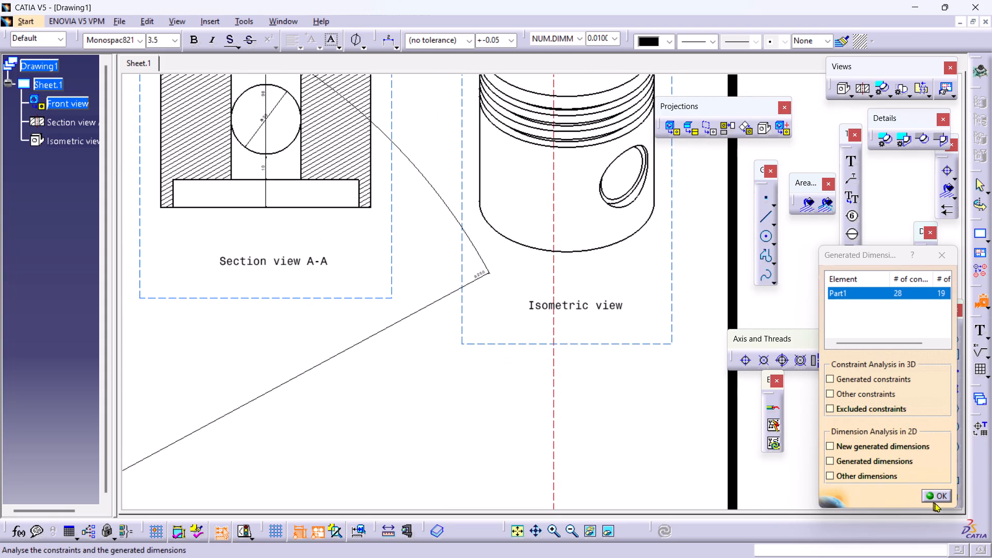
{"action": "left_click", "coordinate": [938, 499]}
Delete the long R250 crown radius dimension from the front view.
{"action": "middle_click_drag", "start_coordinate": [519, 365], "coordinate": [741, 433]}
{"action": "right_click_drag", "start_coordinate": [707, 392], "coordinate": [714, 397]}
{"action": "middle_click_drag", "start_coordinate": [617, 373], "coordinate": [664, 429]}
{"action": "left_click", "coordinate": [631, 344]}
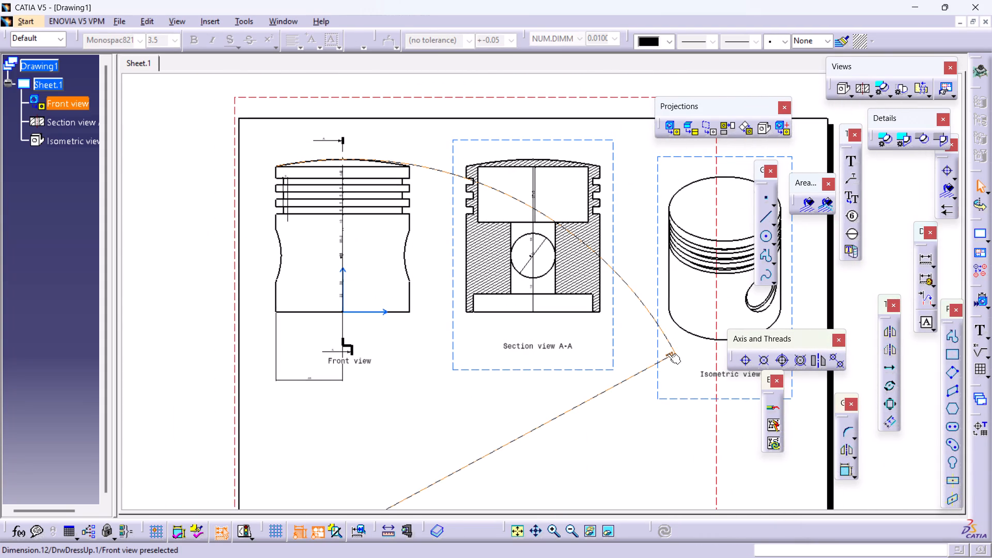
{"action": "left_click_drag", "start_coordinate": [668, 354], "coordinate": [609, 313]}
{"action": "left_click_drag", "start_coordinate": [622, 301], "coordinate": [331, 197]}
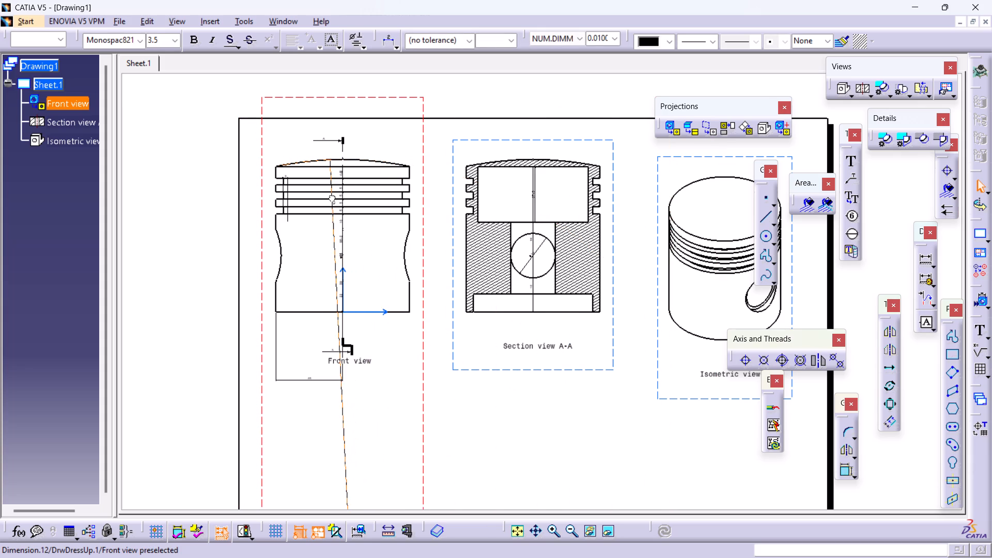
{"action": "left_click_drag", "start_coordinate": [331, 197], "coordinate": [323, 183]}
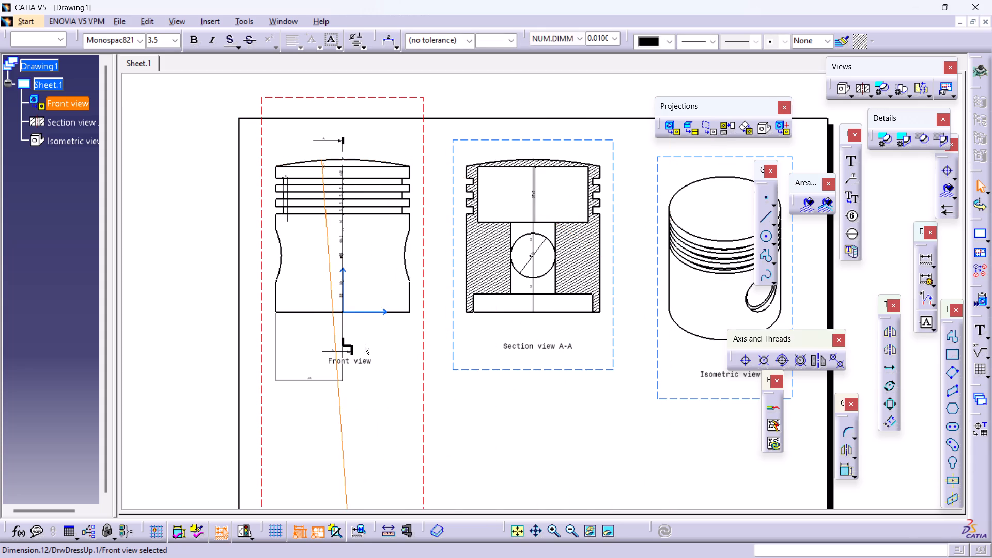
{"action": "key", "text": "BackSpace"}
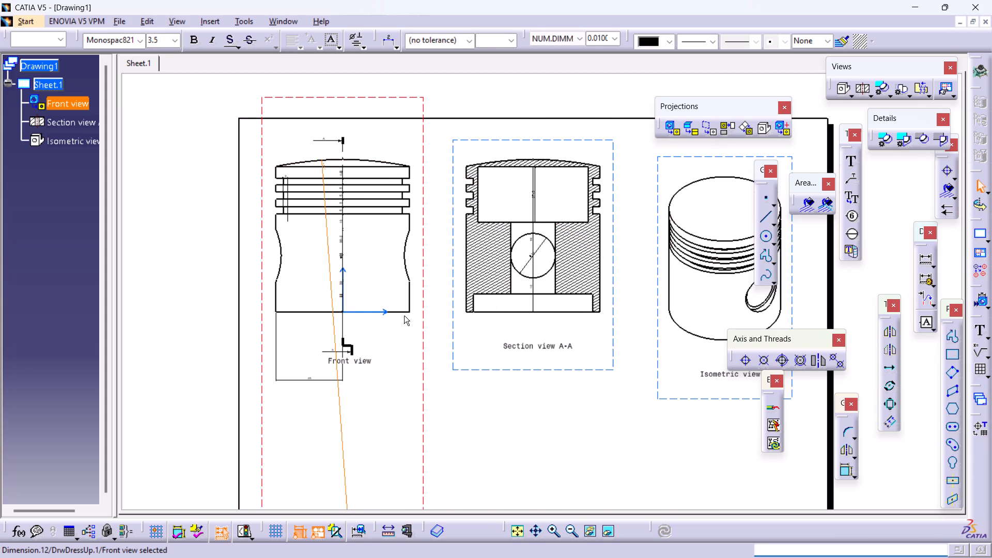
{"action": "key", "text": "Delete"}
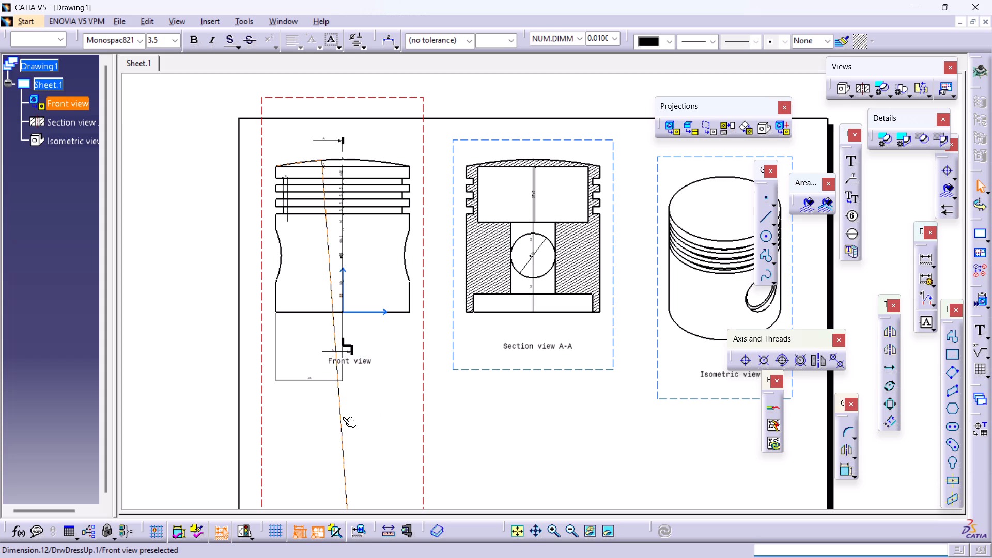
{"action": "left_click", "coordinate": [343, 414]}
{"action": "key", "text": "Delete"}
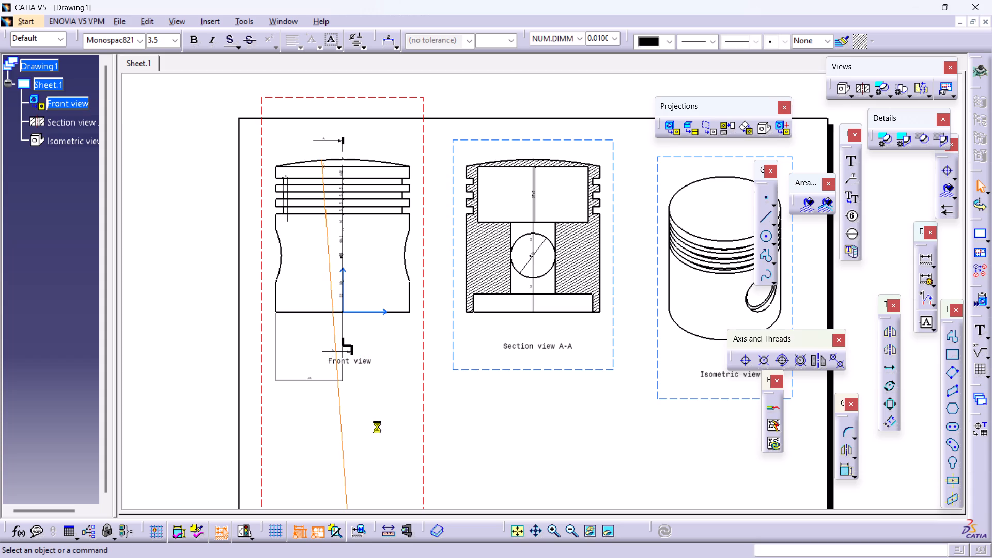
Delete the 3 mm groove depth dimension from the front view.
{"action": "middle_click_drag", "start_coordinate": [370, 388], "coordinate": [382, 276]}
{"action": "right_click_drag", "start_coordinate": [400, 367], "coordinate": [383, 343]}
{"action": "middle_click_drag", "start_coordinate": [376, 340], "coordinate": [484, 397]}
{"action": "right_click_drag", "start_coordinate": [483, 397], "coordinate": [484, 397]}
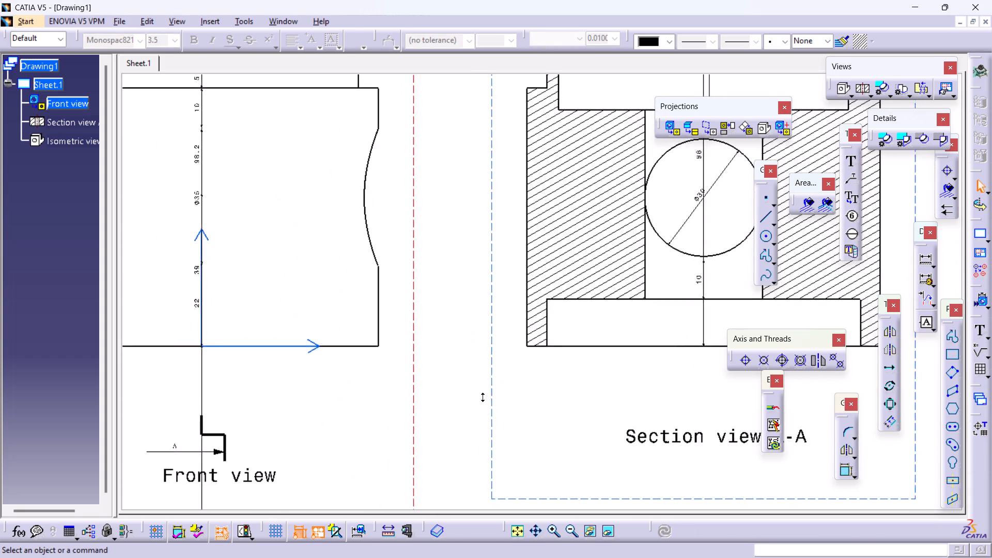
{"action": "right_click_drag", "start_coordinate": [484, 397], "coordinate": [488, 401]}
{"action": "middle_click_drag", "start_coordinate": [484, 397], "coordinate": [517, 441]}
{"action": "middle_click_drag", "start_coordinate": [463, 374], "coordinate": [497, 446]}
{"action": "middle_click_drag", "start_coordinate": [455, 398], "coordinate": [476, 425]}
{"action": "right_click_drag", "start_coordinate": [448, 393], "coordinate": [433, 383]}
{"action": "middle_click_drag", "start_coordinate": [374, 343], "coordinate": [420, 318]}
{"action": "right_click_drag", "start_coordinate": [459, 387], "coordinate": [435, 369]}
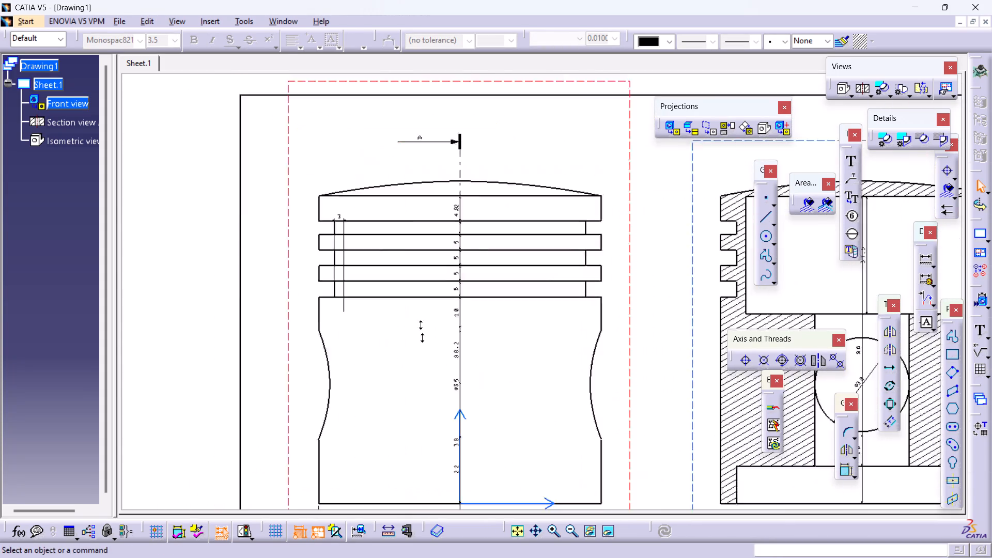
{"action": "middle_click_drag", "start_coordinate": [420, 318], "coordinate": [405, 282]}
{"action": "left_click_drag", "start_coordinate": [205, 265], "coordinate": [239, 240]}
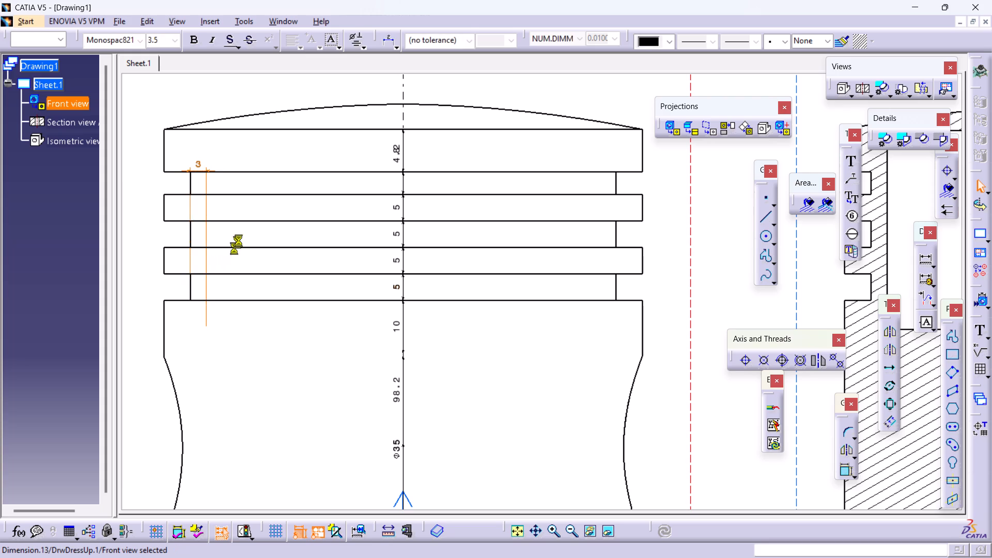
{"action": "left_click_drag", "start_coordinate": [239, 240], "coordinate": [278, 373]}
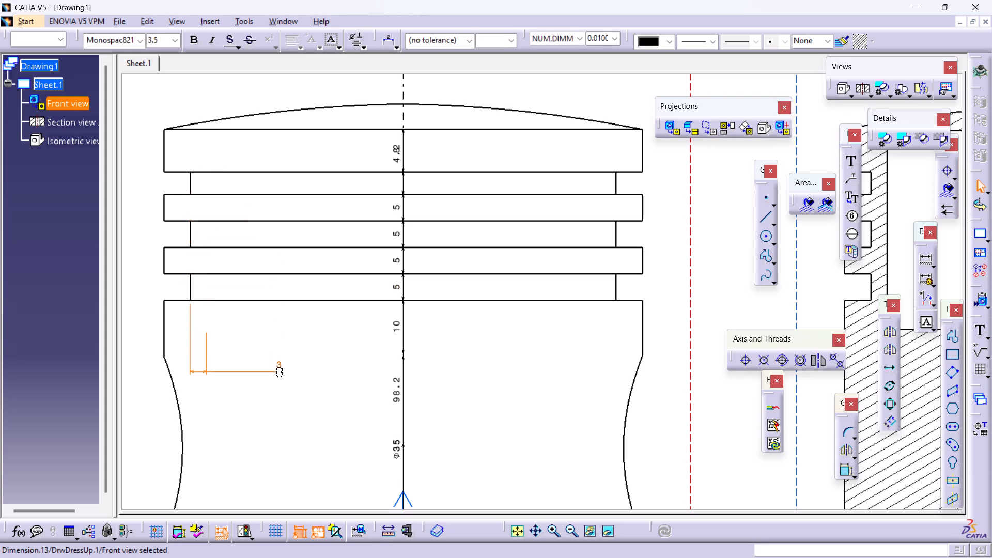
{"action": "left_click_drag", "start_coordinate": [278, 373], "coordinate": [278, 374]}
{"action": "key", "text": "Delete"}
Set the text size of the dimensions in the front view and section view A-A to 10.
{"action": "middle_click_drag", "start_coordinate": [303, 400], "coordinate": [285, 423]}
{"action": "right_click_drag", "start_coordinate": [196, 361], "coordinate": [218, 378]}
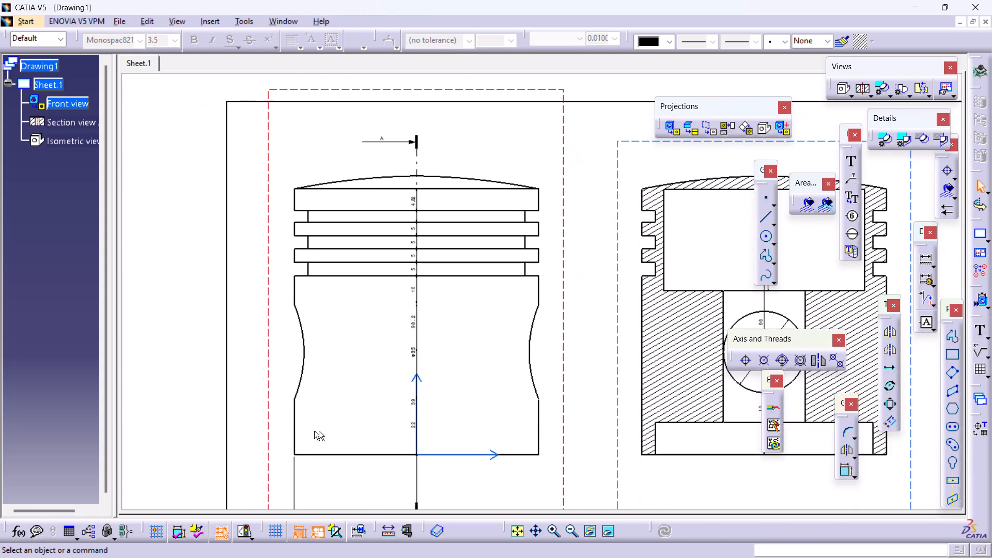
{"action": "middle_click_drag", "start_coordinate": [350, 419], "coordinate": [245, 385]}
{"action": "middle_click_drag", "start_coordinate": [415, 390], "coordinate": [317, 380]}
{"action": "scroll", "coordinate": [324, 374], "scroll_direction": "up", "scroll_amount": 1}
{"action": "middle_click_drag", "start_coordinate": [190, 332], "coordinate": [346, 315]}
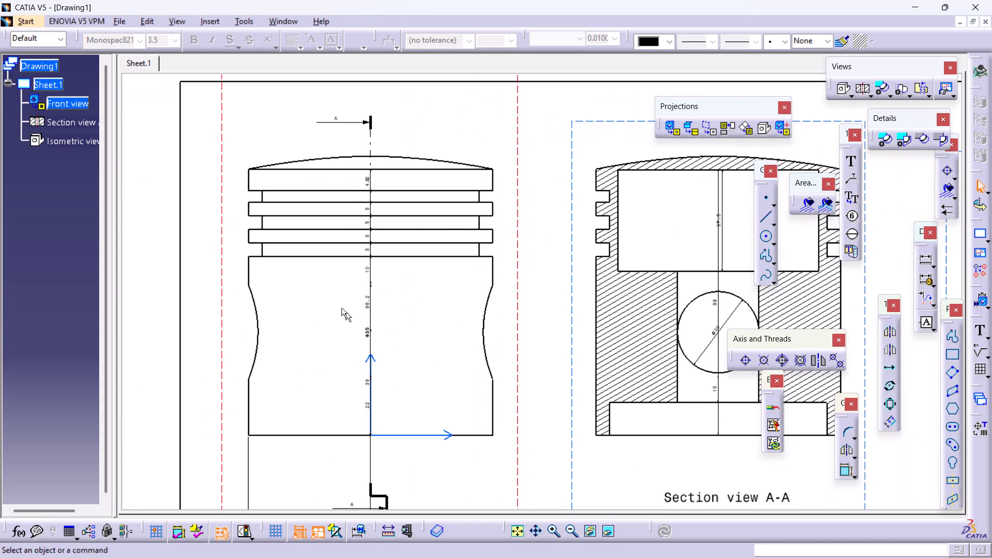
{"action": "left_click_drag", "start_coordinate": [235, 100], "coordinate": [449, 136]}
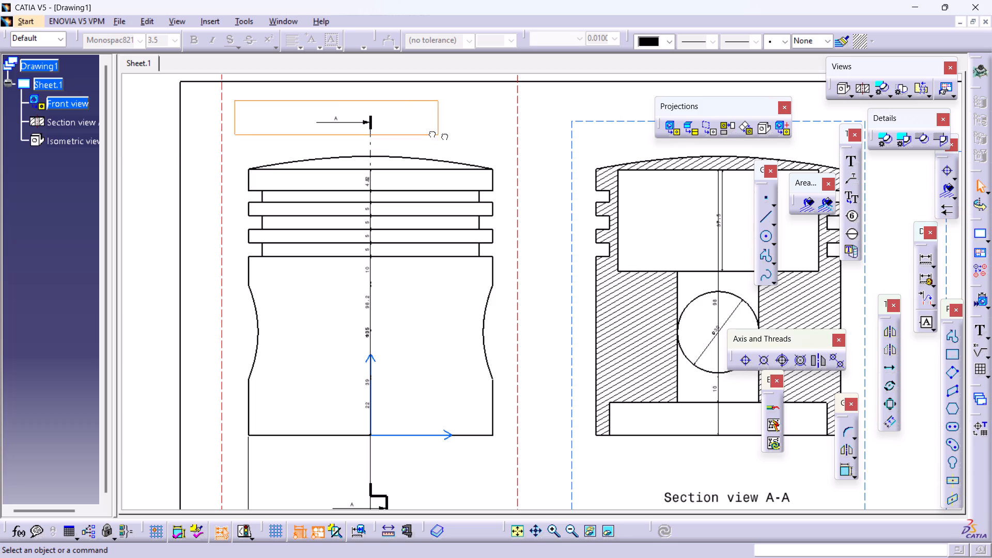
{"action": "left_click_drag", "start_coordinate": [449, 136], "coordinate": [873, 483]}
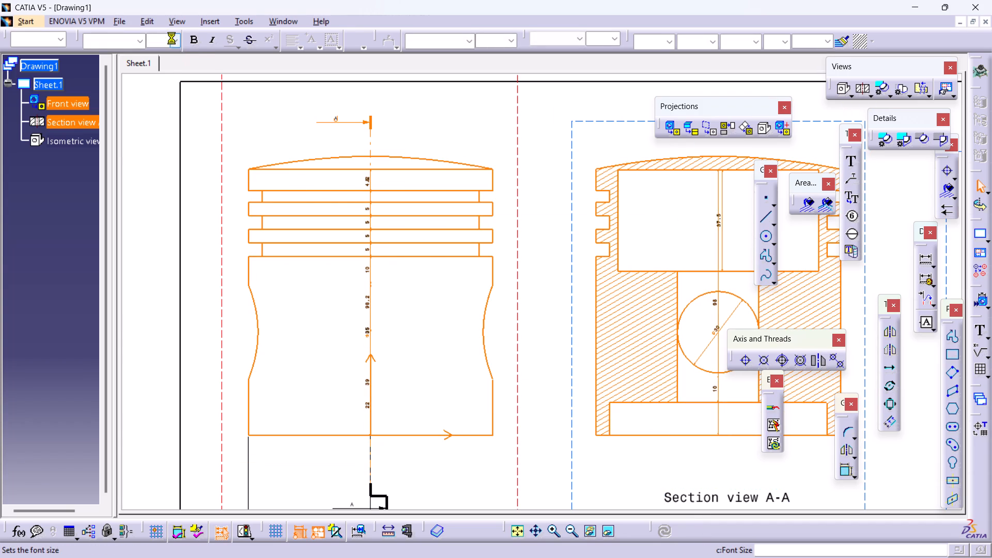
{"action": "left_click", "coordinate": [172, 38]}
{"action": "left_click", "coordinate": [175, 92]}
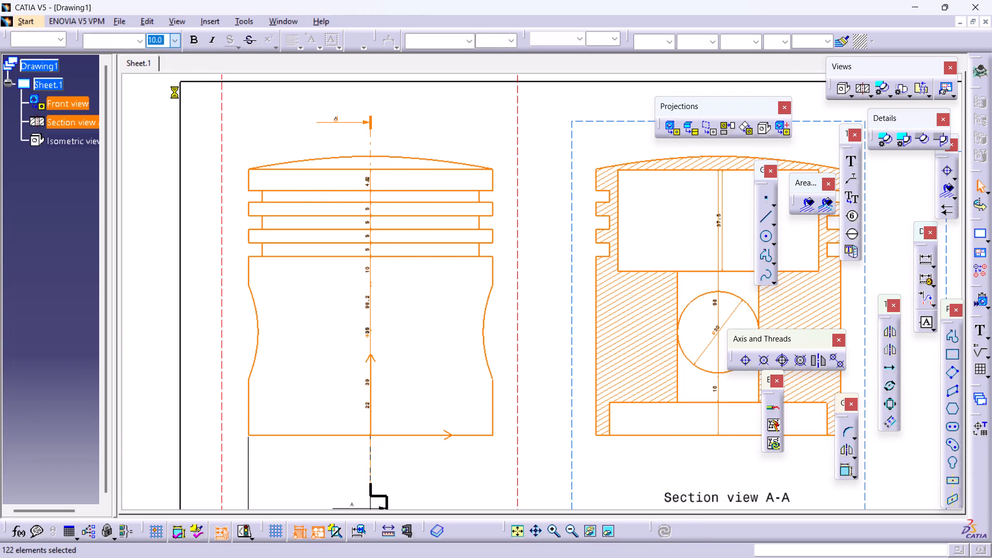
{"action": "double_click", "coordinate": [564, 98]}
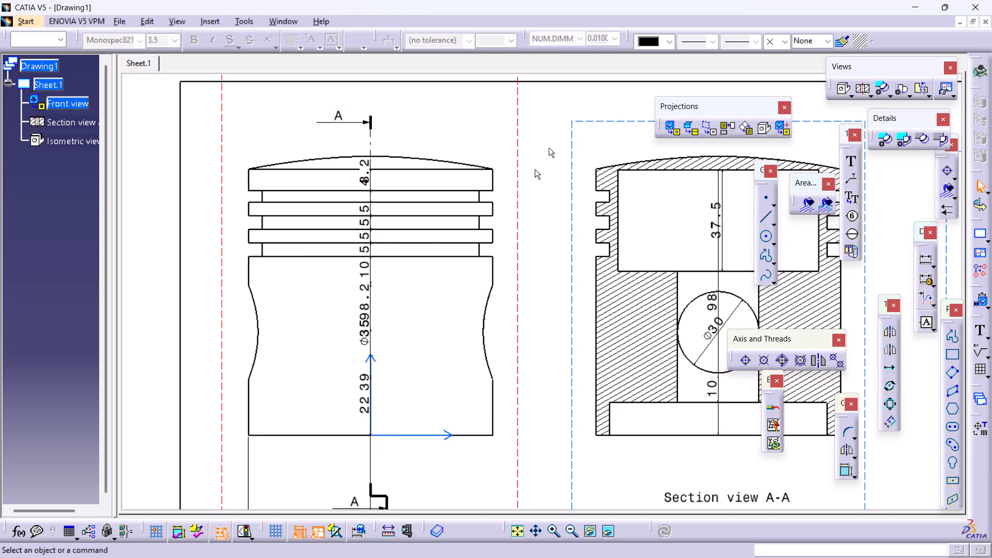
Spread the 22, 39 and one Ø35 dimension off the front view's centreline, with 39 opposite the other two.
{"action": "left_click_drag", "start_coordinate": [366, 407], "coordinate": [418, 426]}
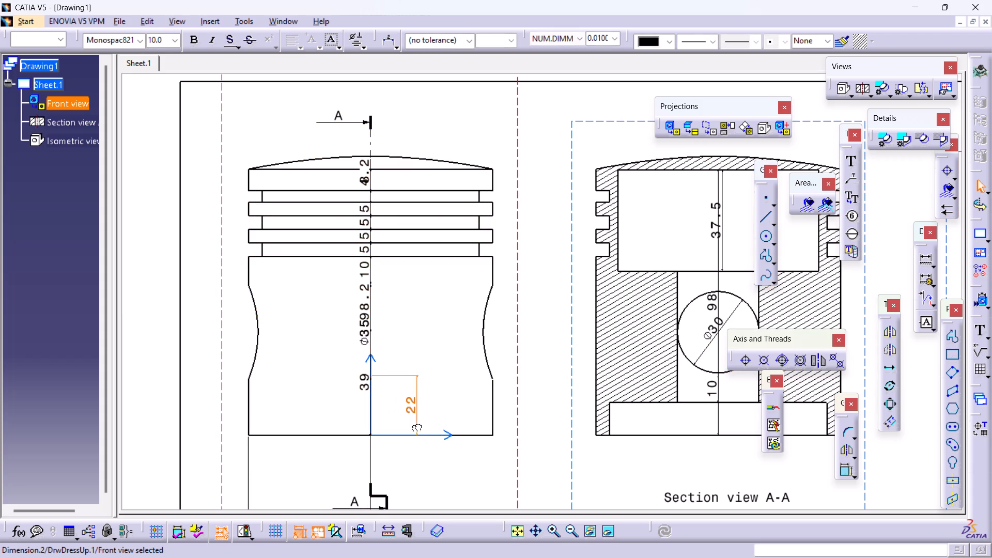
{"action": "left_click_drag", "start_coordinate": [418, 426], "coordinate": [434, 418]}
{"action": "left_click_drag", "start_coordinate": [363, 377], "coordinate": [320, 343]}
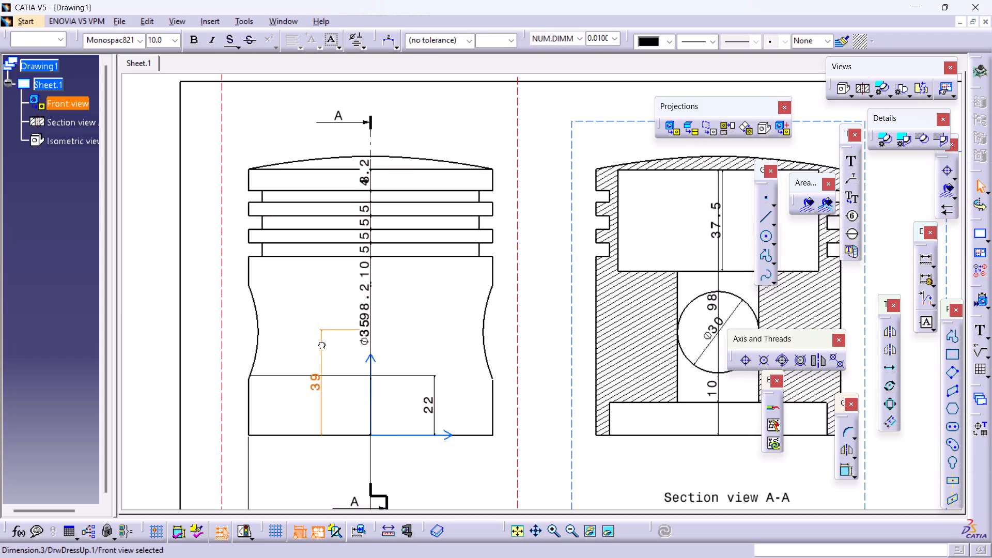
{"action": "left_click_drag", "start_coordinate": [320, 343], "coordinate": [309, 345]}
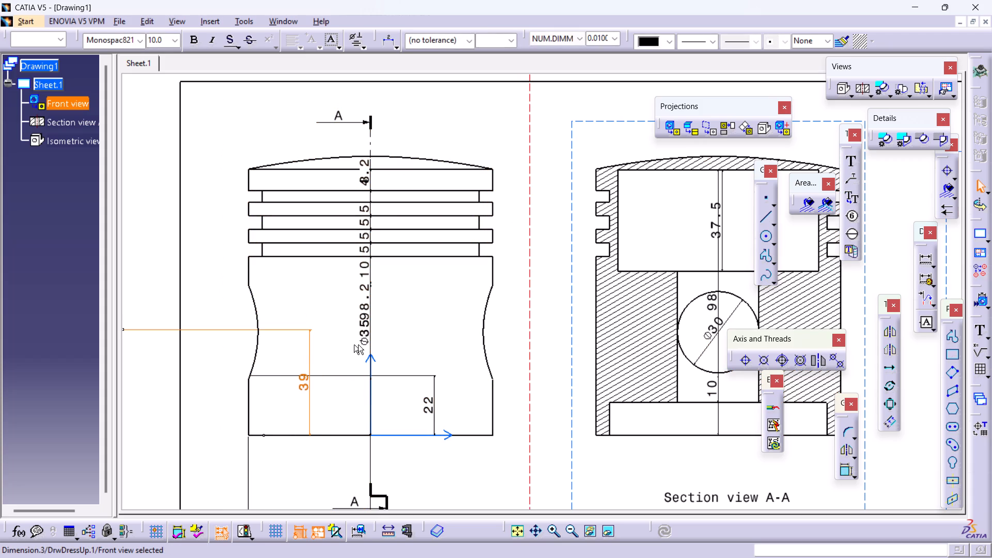
{"action": "left_click_drag", "start_coordinate": [361, 333], "coordinate": [429, 348]}
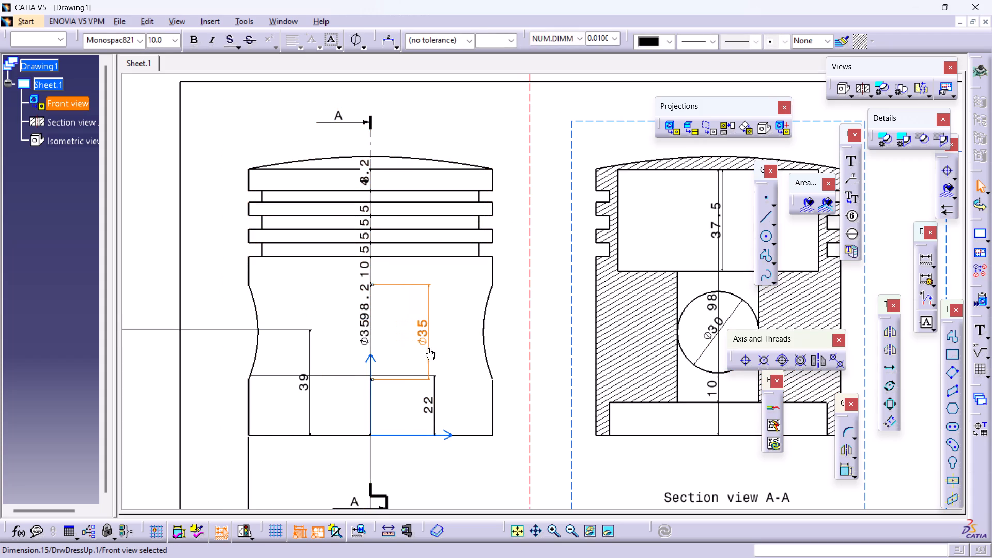
Delete the duplicate Ø35 dimension from the front view.
{"action": "left_click_drag", "start_coordinate": [364, 322], "coordinate": [300, 279]}
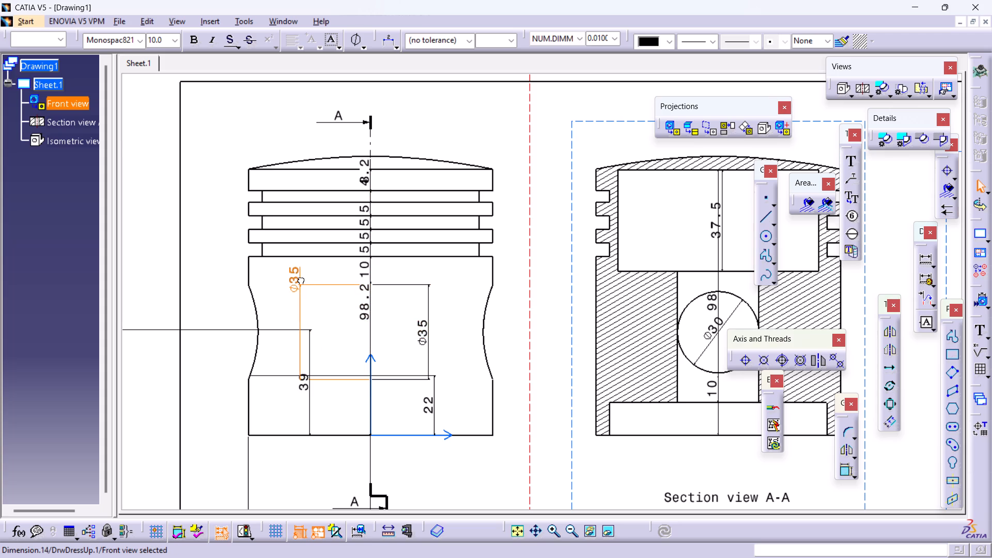
{"action": "left_click_drag", "start_coordinate": [300, 279], "coordinate": [292, 271]}
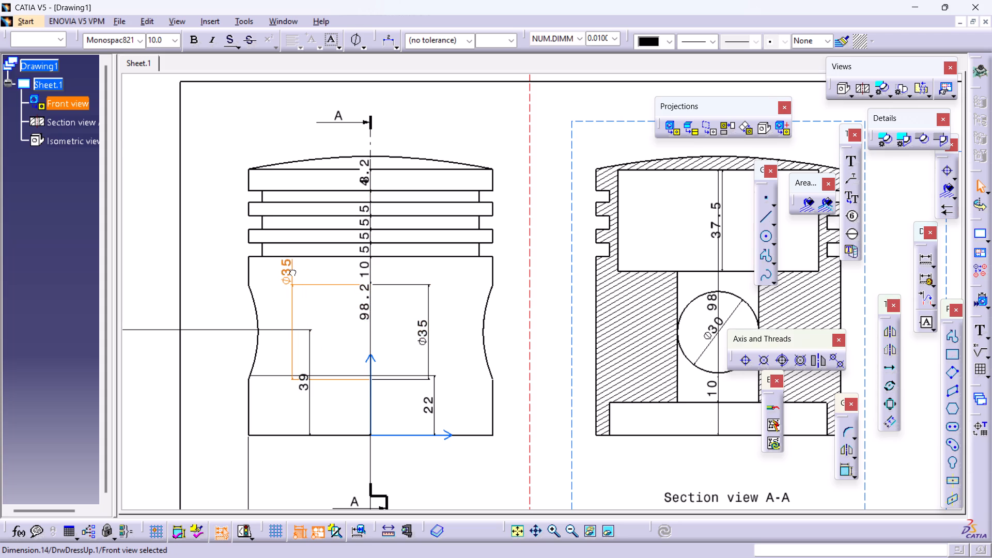
{"action": "left_click_drag", "start_coordinate": [292, 271], "coordinate": [296, 271]}
{"action": "key", "text": "Delete"}
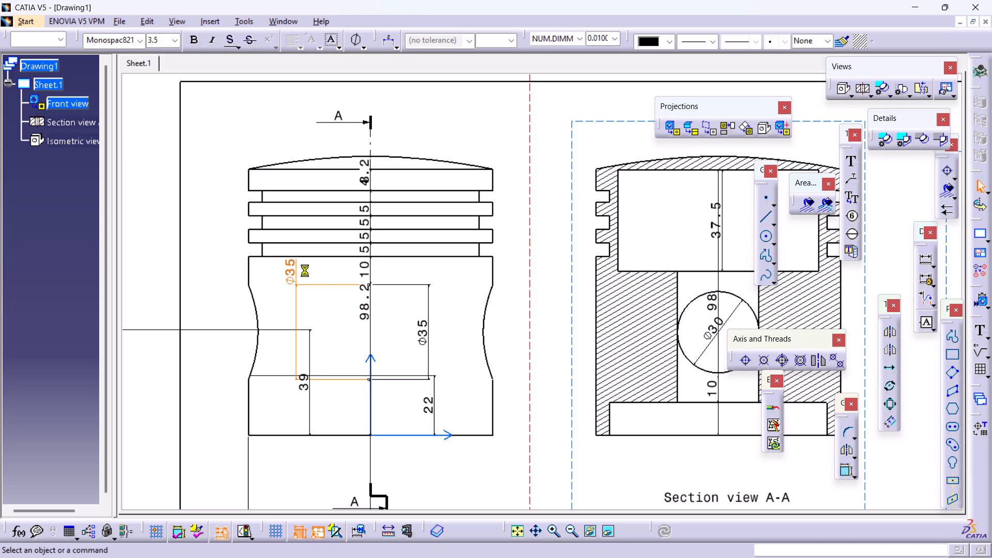
Move the 98.2 height dimension from the centreline to just outside the piston's left side in the front view.
{"action": "left_click_drag", "start_coordinate": [365, 319], "coordinate": [336, 296]}
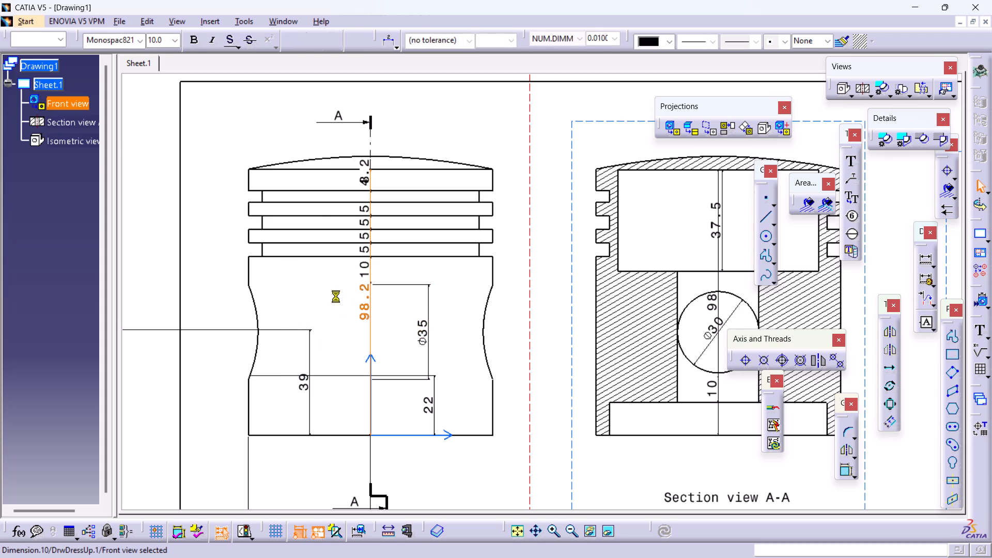
{"action": "left_click_drag", "start_coordinate": [336, 296], "coordinate": [217, 232]}
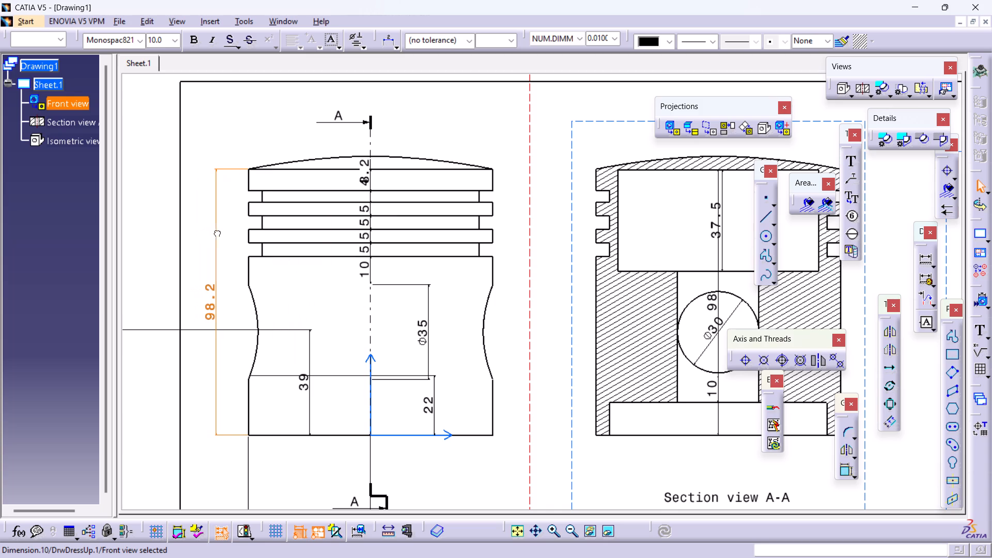
{"action": "left_click_drag", "start_coordinate": [217, 232], "coordinate": [222, 232]}
Pull the 39 dimension clear of the piston in the front view and delete it.
{"action": "middle_click_drag", "start_coordinate": [307, 293], "coordinate": [491, 251]}
{"action": "right_click", "coordinate": [474, 227]}
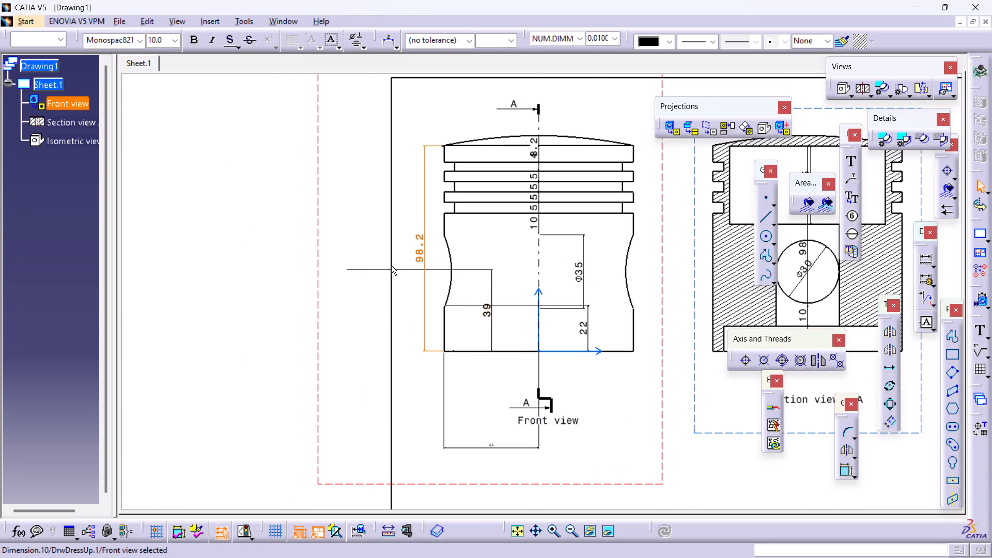
{"action": "left_click_drag", "start_coordinate": [376, 270], "coordinate": [440, 296]}
{"action": "left_click", "coordinate": [446, 312]}
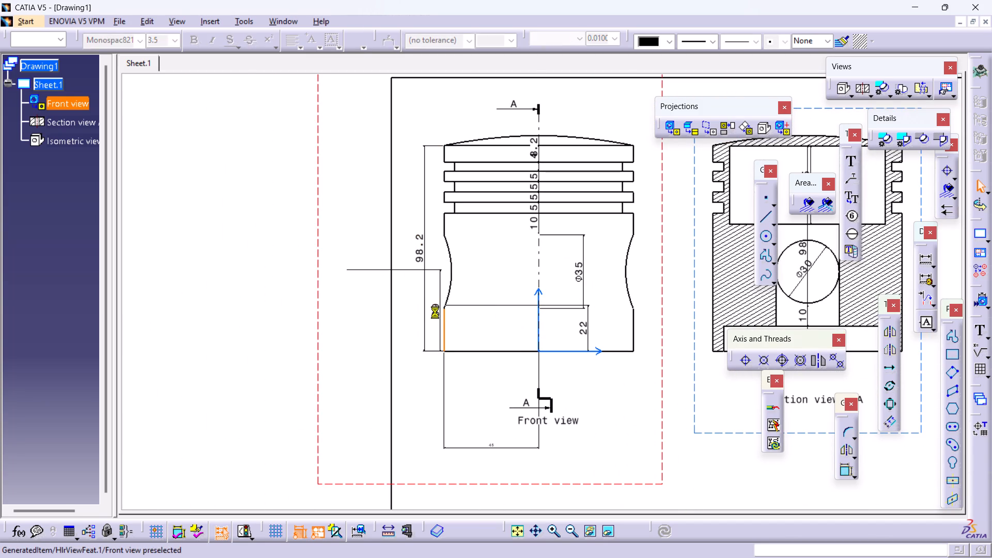
{"action": "left_click", "coordinate": [435, 312]}
{"action": "left_click_drag", "start_coordinate": [436, 315], "coordinate": [347, 300]}
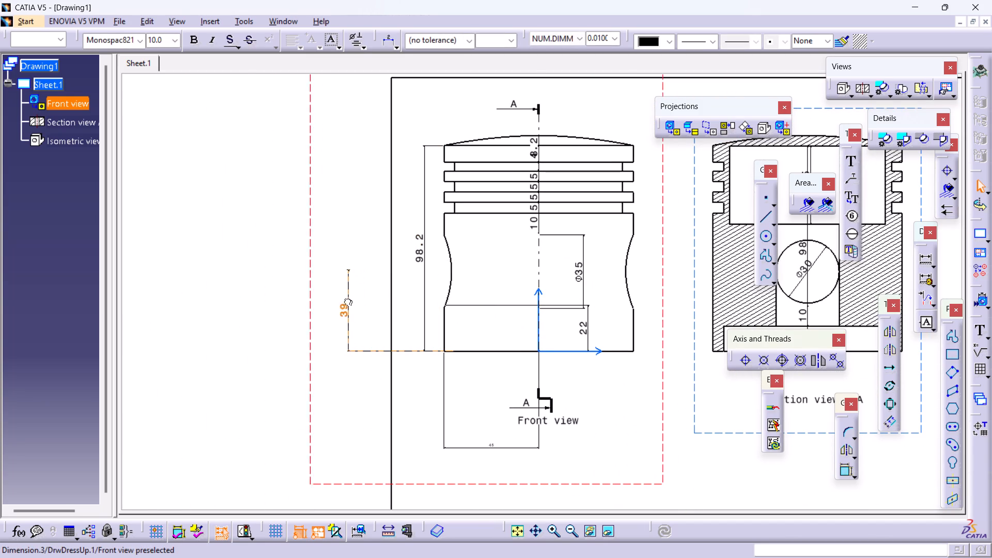
{"action": "left_click_drag", "start_coordinate": [347, 300], "coordinate": [307, 271]}
{"action": "middle_click_drag", "start_coordinate": [401, 376], "coordinate": [360, 361]}
{"action": "right_click", "coordinate": [360, 361]}
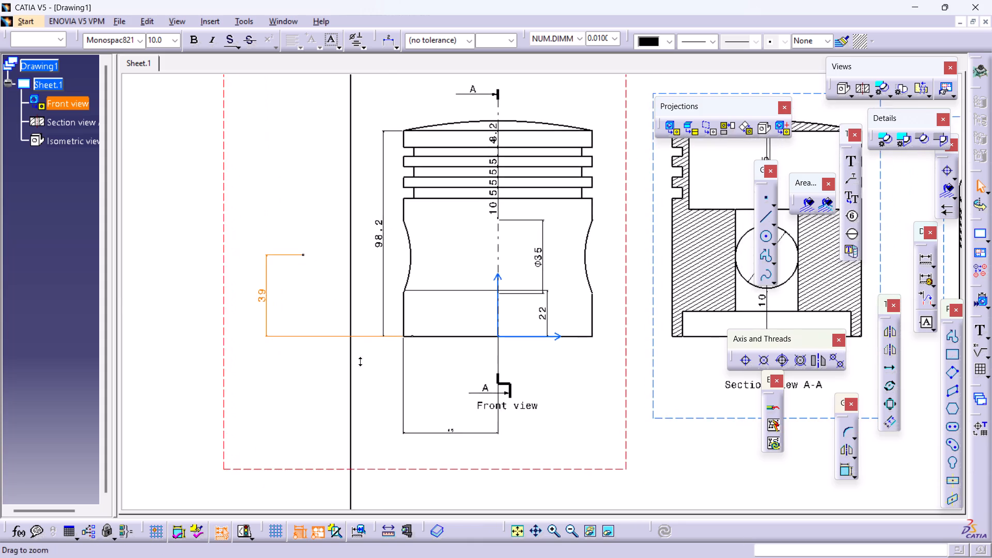
{"action": "middle_click_drag", "start_coordinate": [360, 361], "coordinate": [357, 323]}
{"action": "middle_click_drag", "start_coordinate": [358, 308], "coordinate": [382, 379]}
{"action": "key", "text": "Delete"}
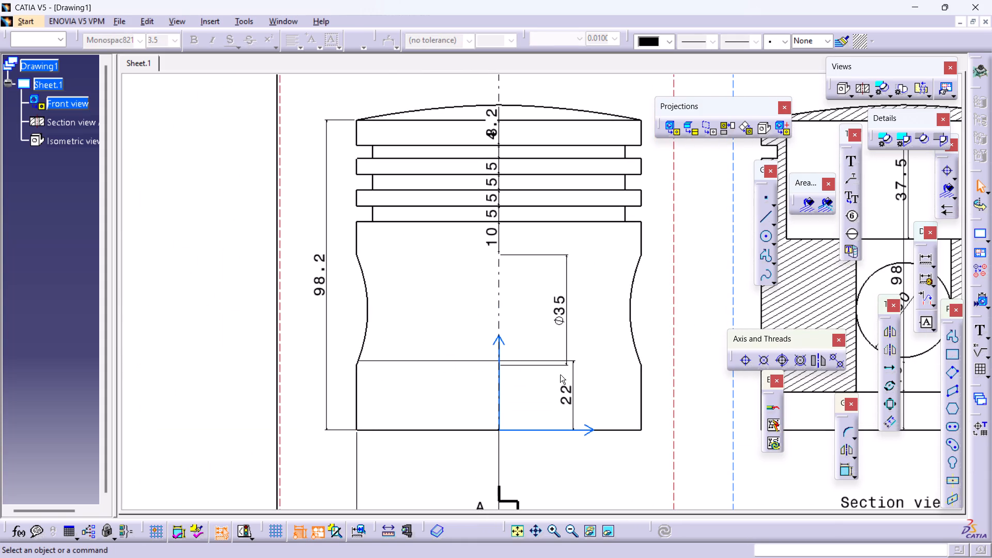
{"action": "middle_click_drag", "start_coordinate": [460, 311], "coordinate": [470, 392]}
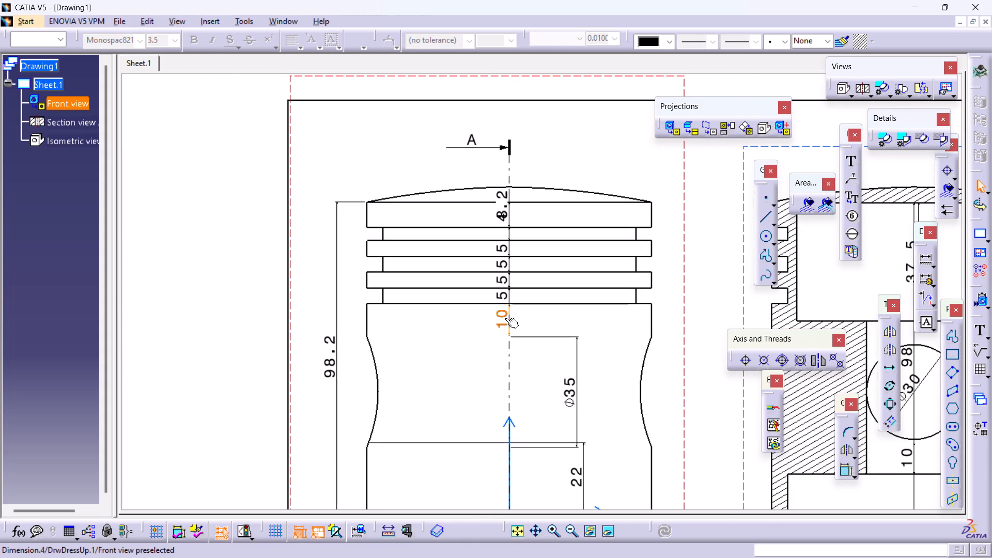
Move the 10 dimension from the front view's centreline to just outside the piston's left side, below the ring grooves.
{"action": "left_click_drag", "start_coordinate": [505, 318], "coordinate": [406, 357]}
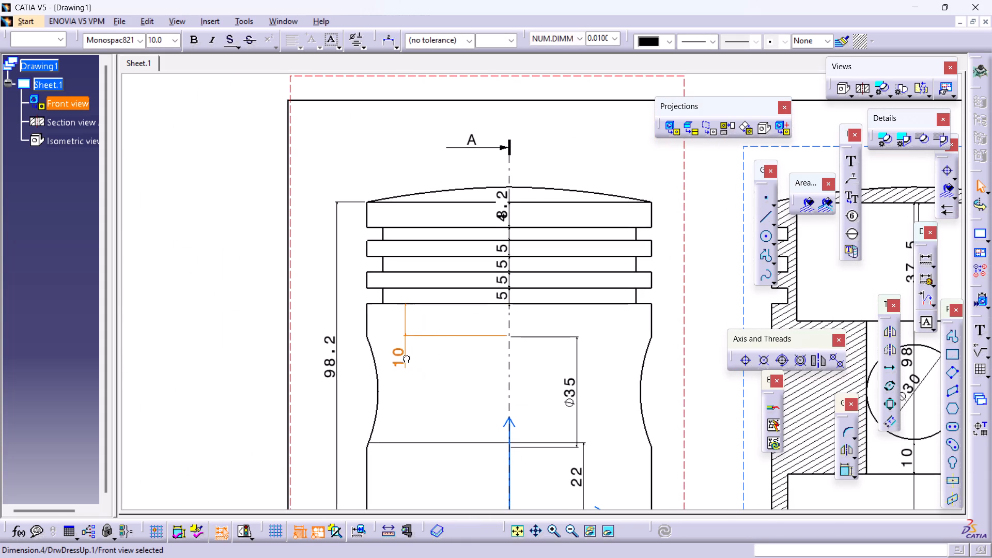
{"action": "left_click_drag", "start_coordinate": [406, 357], "coordinate": [342, 303]}
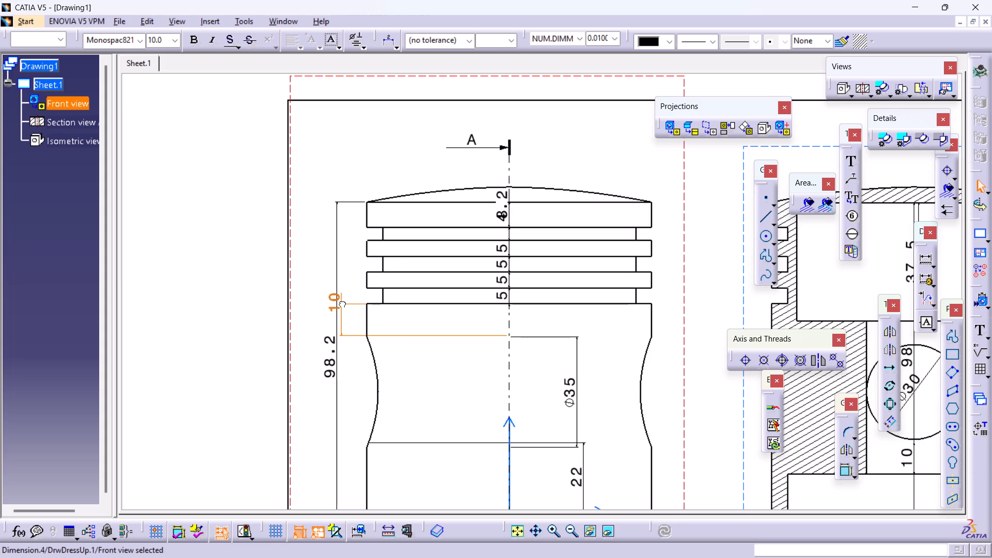
{"action": "left_click_drag", "start_coordinate": [342, 303], "coordinate": [356, 328]}
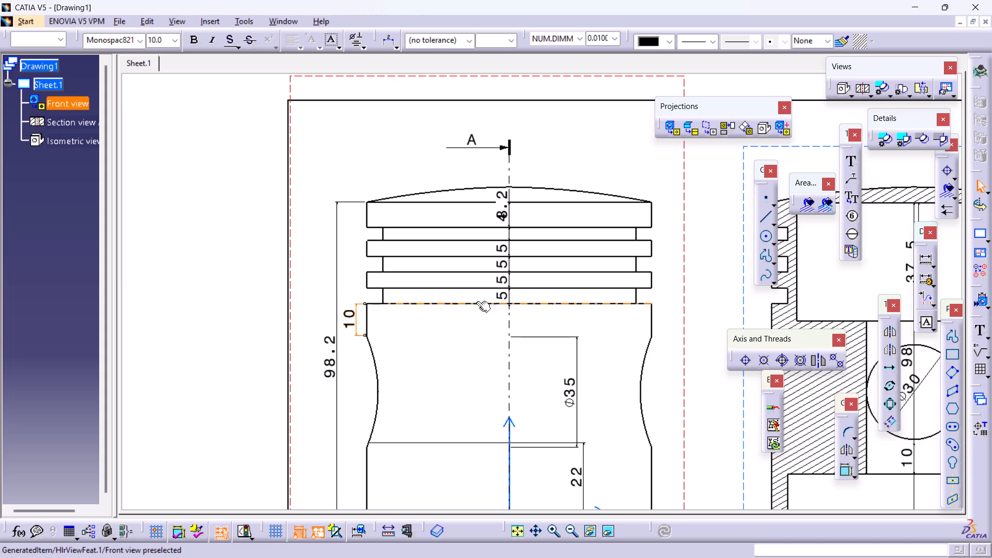
Stack the four 5 dimensions of the ring grooves and lands above the 10 dimension, in line outside the piston's left side.
{"action": "left_click_drag", "start_coordinate": [503, 296], "coordinate": [377, 284]}
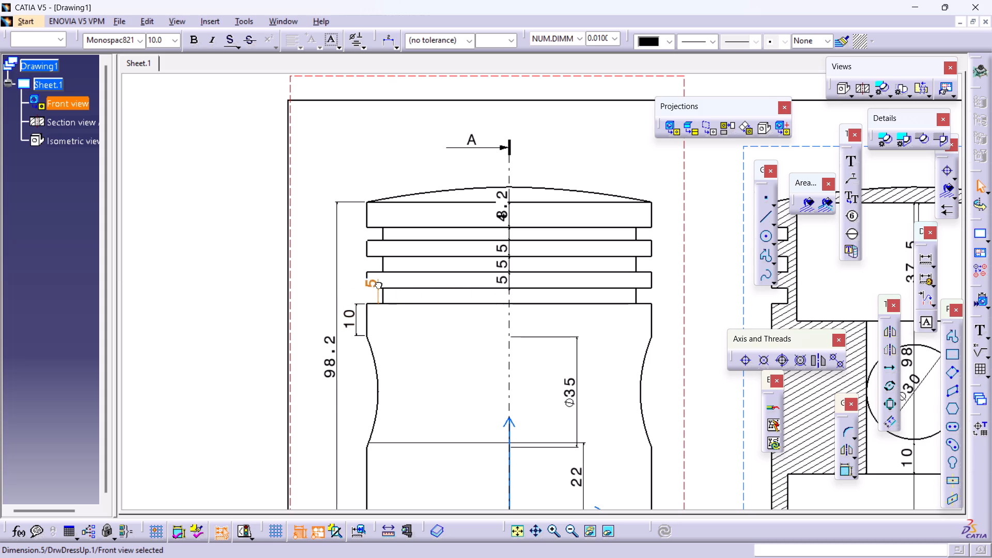
{"action": "left_click_drag", "start_coordinate": [377, 284], "coordinate": [359, 303]}
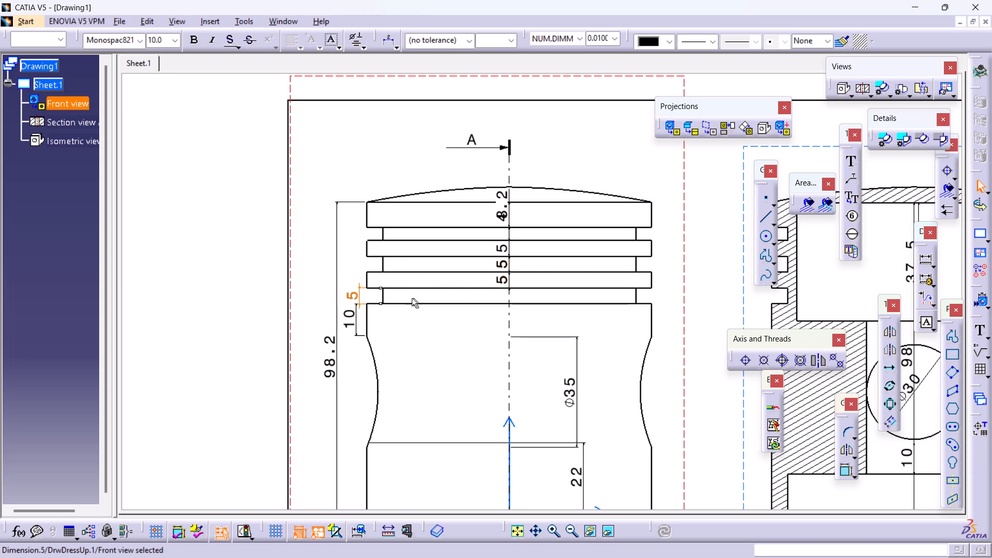
{"action": "left_click_drag", "start_coordinate": [348, 295], "coordinate": [353, 307]}
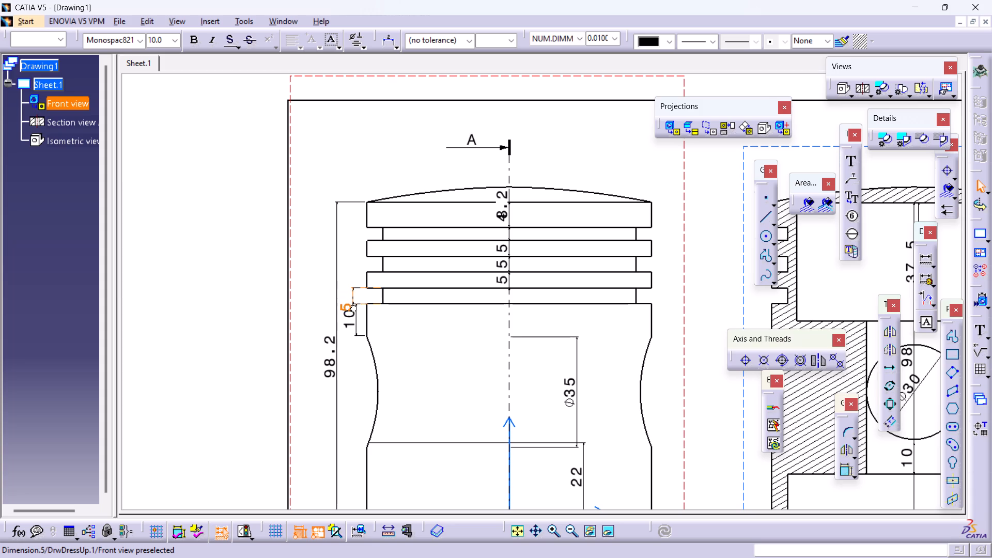
{"action": "left_click_drag", "start_coordinate": [353, 307], "coordinate": [357, 303]}
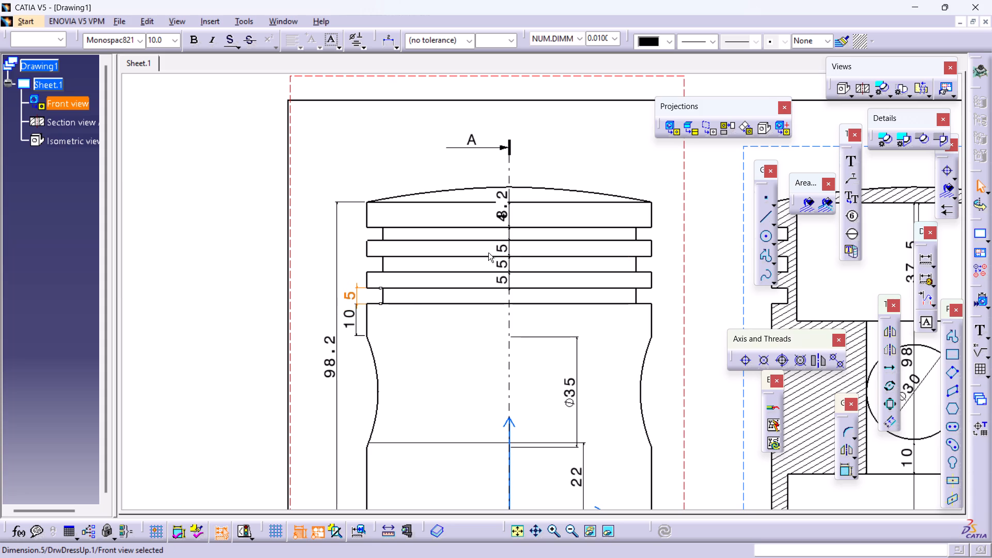
{"action": "left_click_drag", "start_coordinate": [497, 284], "coordinate": [453, 281]}
{"action": "left_click_drag", "start_coordinate": [450, 280], "coordinate": [431, 278]}
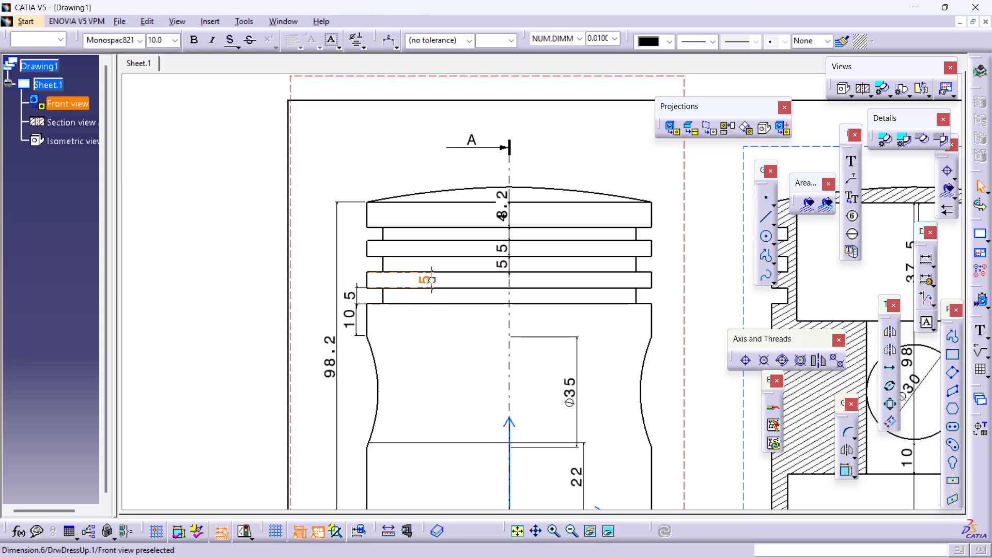
{"action": "left_click_drag", "start_coordinate": [431, 278], "coordinate": [361, 276]}
{"action": "left_click_drag", "start_coordinate": [361, 276], "coordinate": [357, 276]}
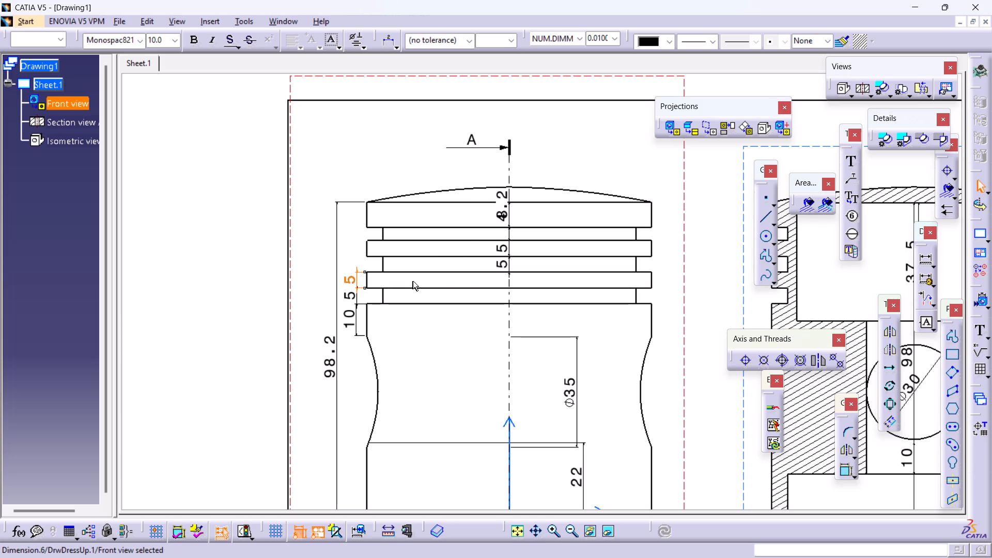
{"action": "left_click_drag", "start_coordinate": [500, 252], "coordinate": [444, 259]}
{"action": "left_click_drag", "start_coordinate": [444, 259], "coordinate": [361, 245]}
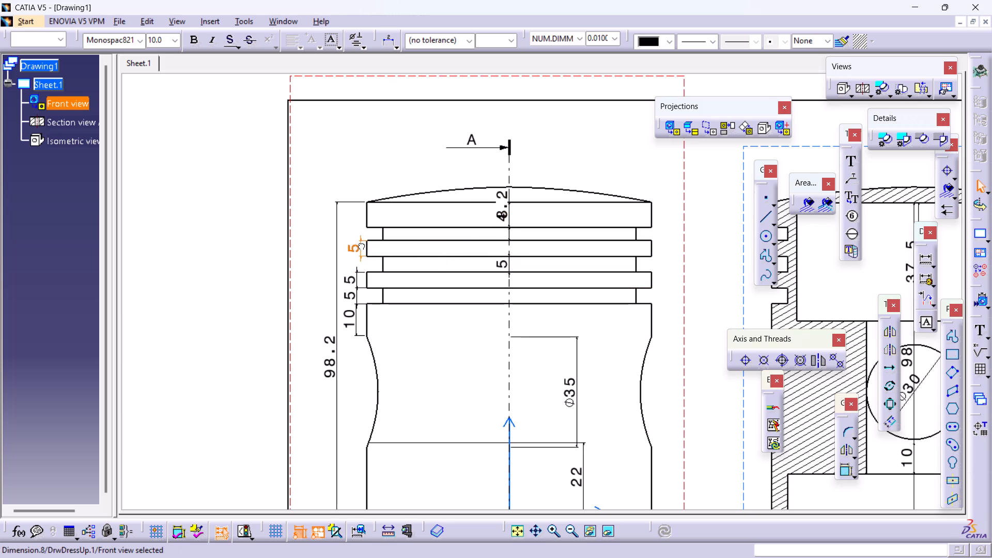
{"action": "left_click_drag", "start_coordinate": [361, 245], "coordinate": [357, 243]}
{"action": "left_click_drag", "start_coordinate": [494, 263], "coordinate": [362, 249]}
{"action": "left_click_drag", "start_coordinate": [362, 249], "coordinate": [357, 260]}
Move the 8 dimension of the top land off the centreline, in line with the stacked 5 dimensions.
{"action": "left_click_drag", "start_coordinate": [500, 220], "coordinate": [481, 212]}
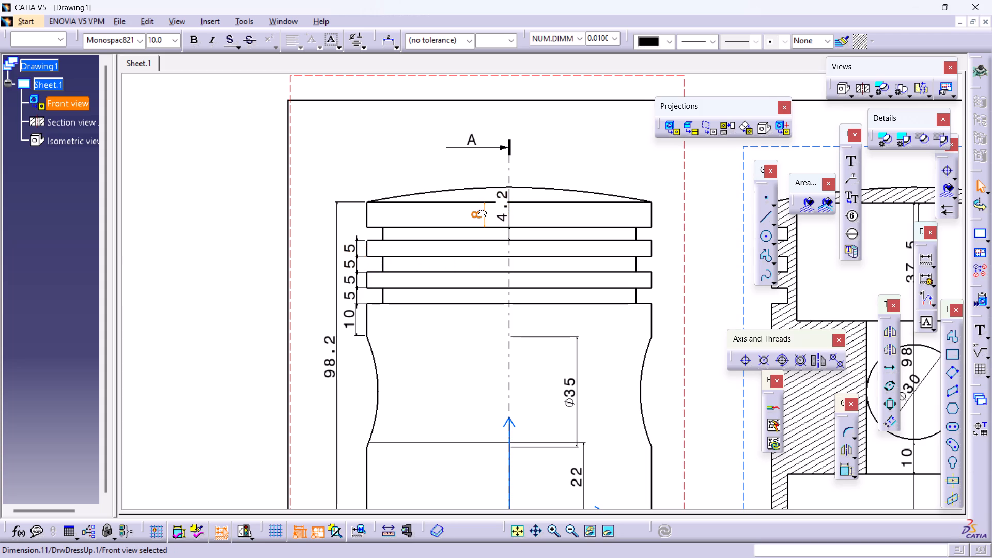
{"action": "left_click_drag", "start_coordinate": [481, 212], "coordinate": [357, 211]}
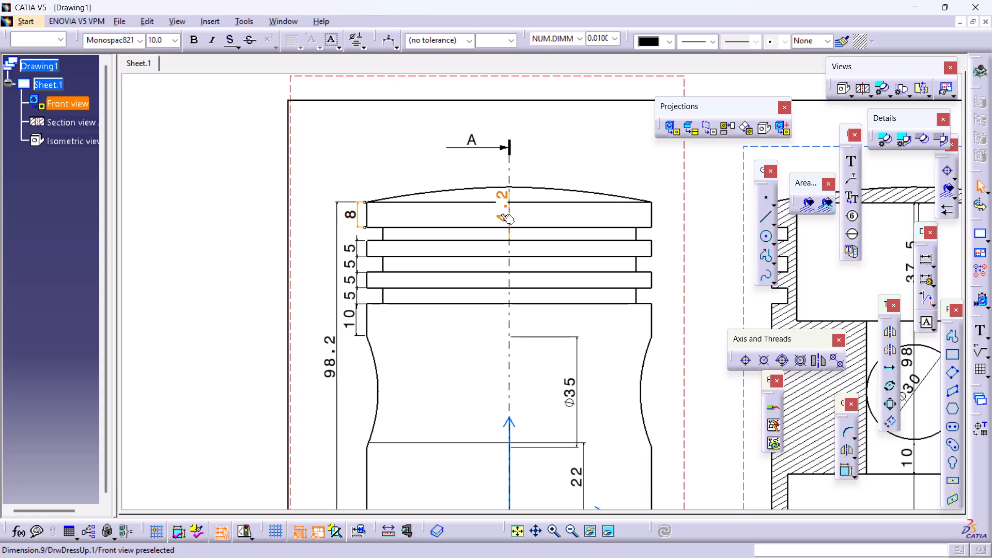
Place the 4.2 dimension outside the stacked dimensions beside the top groove, shifting the 98.2 height dimension farther out for room.
{"action": "left_click_drag", "start_coordinate": [501, 214], "coordinate": [361, 209]}
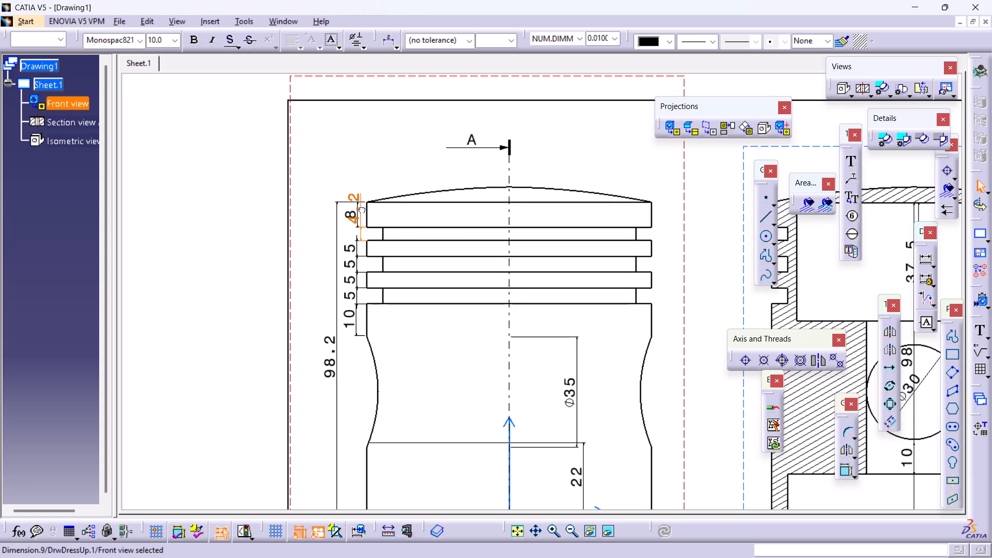
{"action": "left_click_drag", "start_coordinate": [361, 209], "coordinate": [333, 220]}
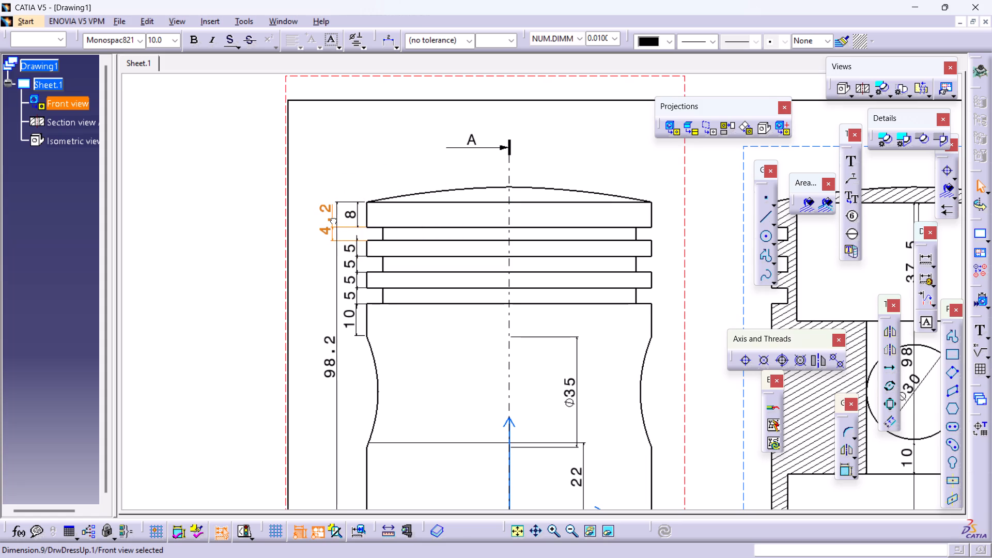
{"action": "left_click_drag", "start_coordinate": [333, 220], "coordinate": [340, 231]}
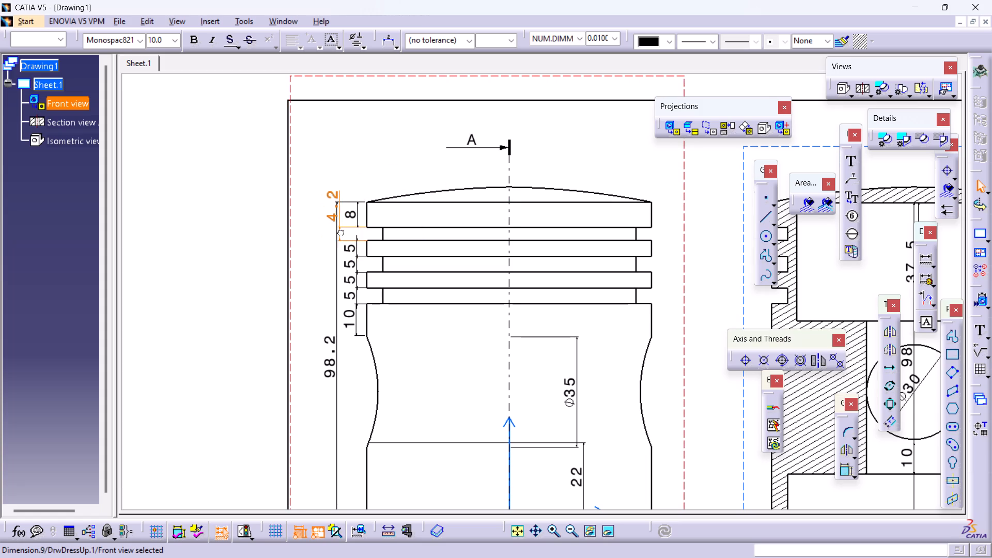
{"action": "left_click_drag", "start_coordinate": [340, 231], "coordinate": [344, 235]}
{"action": "left_click_drag", "start_coordinate": [331, 360], "coordinate": [297, 333]}
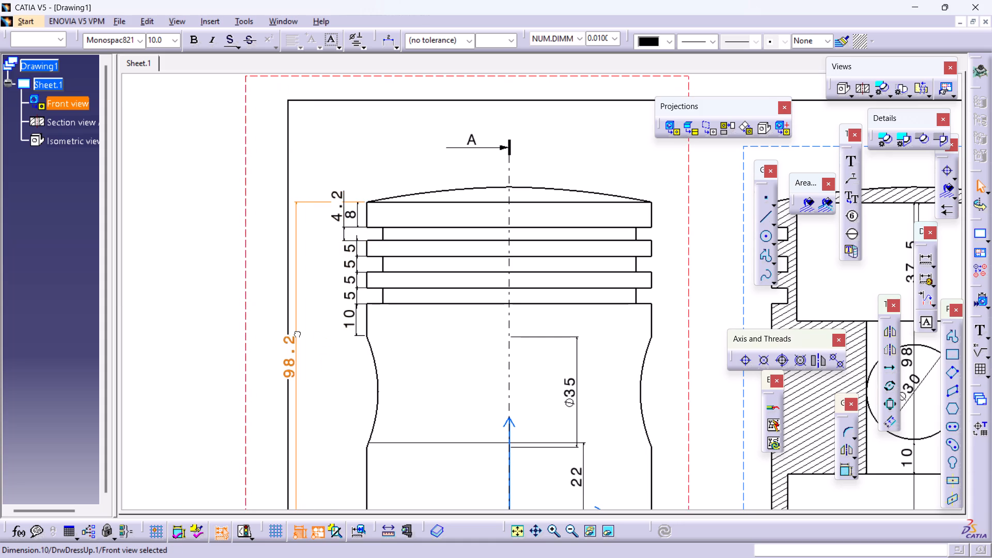
{"action": "left_click_drag", "start_coordinate": [297, 333], "coordinate": [315, 338]}
{"action": "left_click_drag", "start_coordinate": [337, 220], "coordinate": [338, 240]}
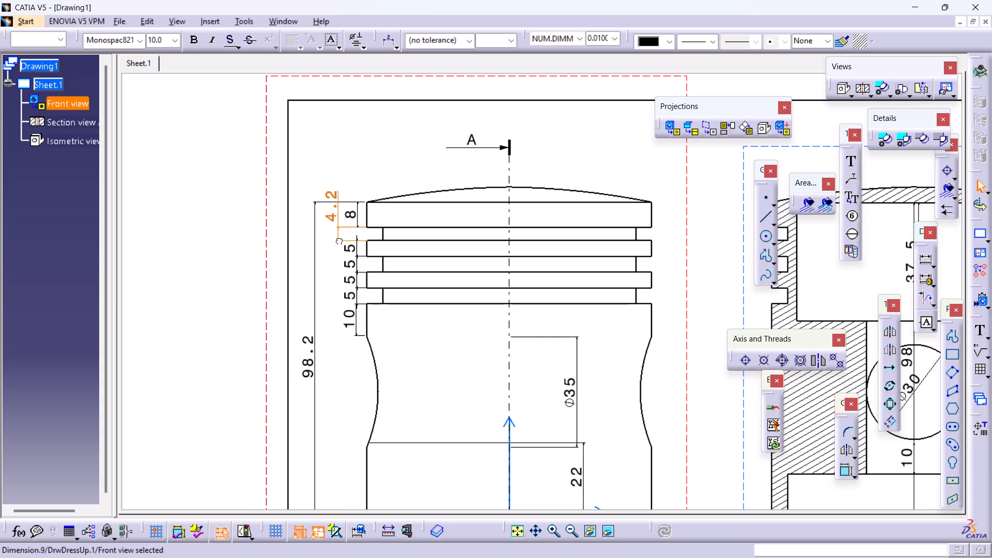
{"action": "left_click_drag", "start_coordinate": [338, 240], "coordinate": [338, 243]}
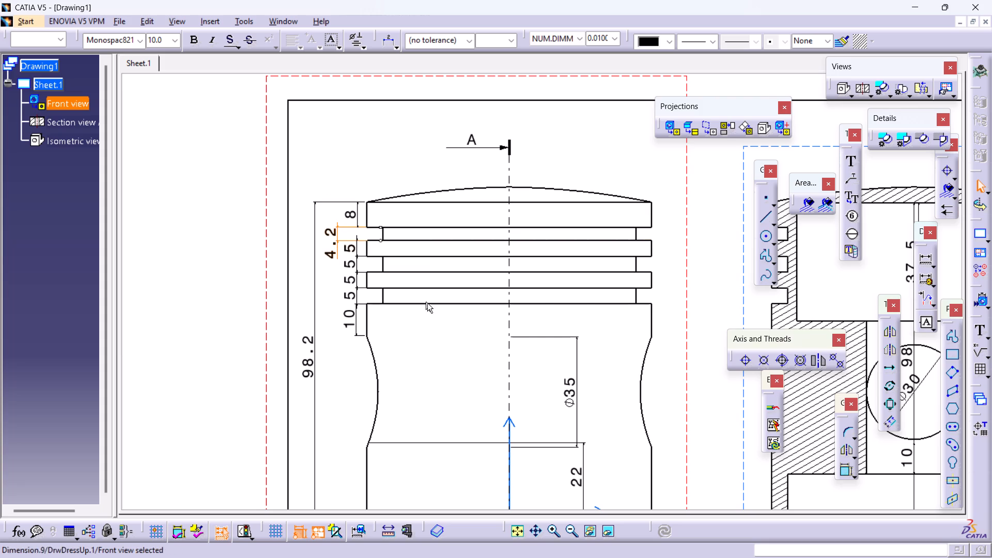
In section view A-A, move the 98 and 10 dimensions outside the piston's left side and the 37.5 dimension outside its right side.
{"action": "middle_click_drag", "start_coordinate": [416, 294], "coordinate": [417, 303]}
{"action": "right_click", "coordinate": [368, 262]}
{"action": "middle_click_drag", "start_coordinate": [415, 375], "coordinate": [362, 278]}
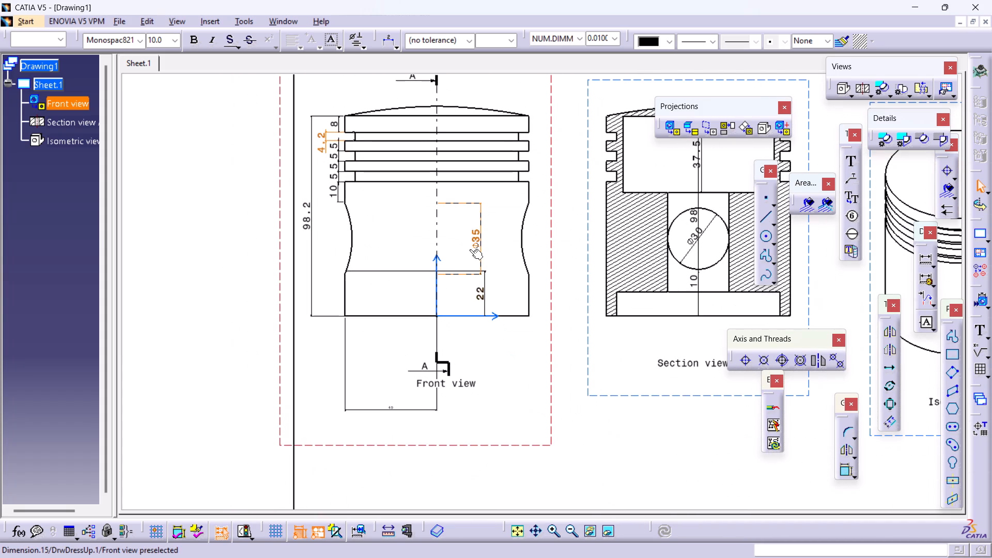
{"action": "middle_click_drag", "start_coordinate": [568, 298], "coordinate": [445, 297]}
{"action": "middle_click_drag", "start_coordinate": [506, 311], "coordinate": [481, 346]}
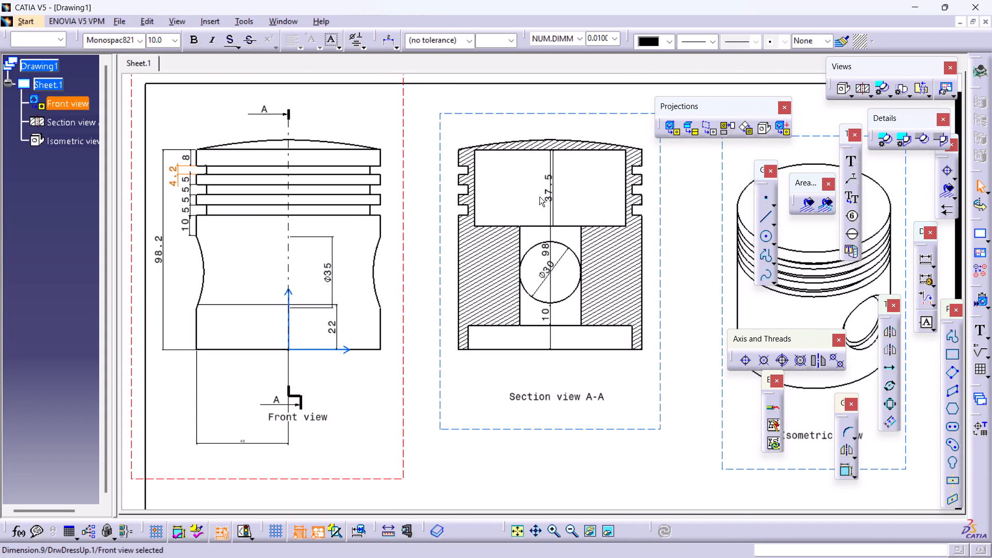
{"action": "left_click_drag", "start_coordinate": [547, 196], "coordinate": [583, 194]}
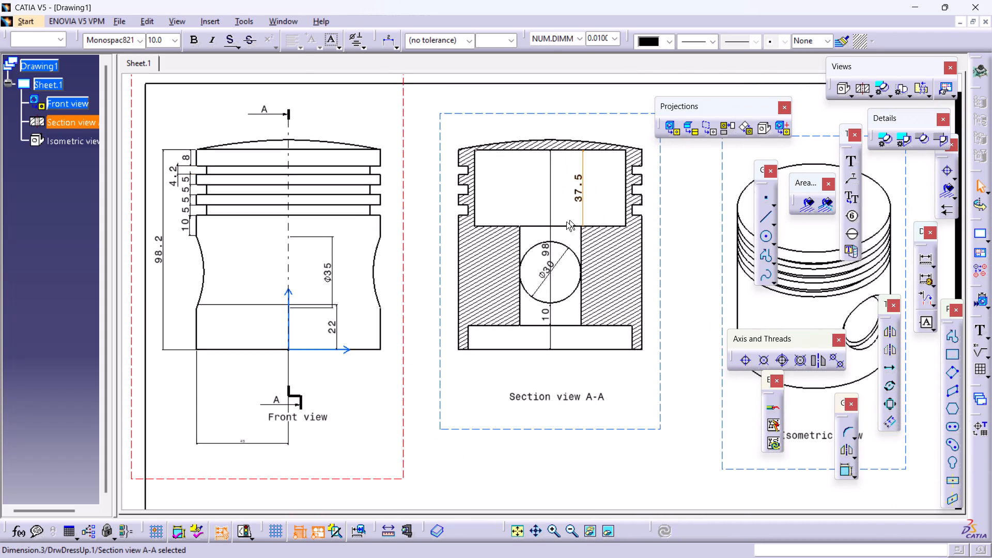
{"action": "left_click_drag", "start_coordinate": [552, 211], "coordinate": [463, 205]}
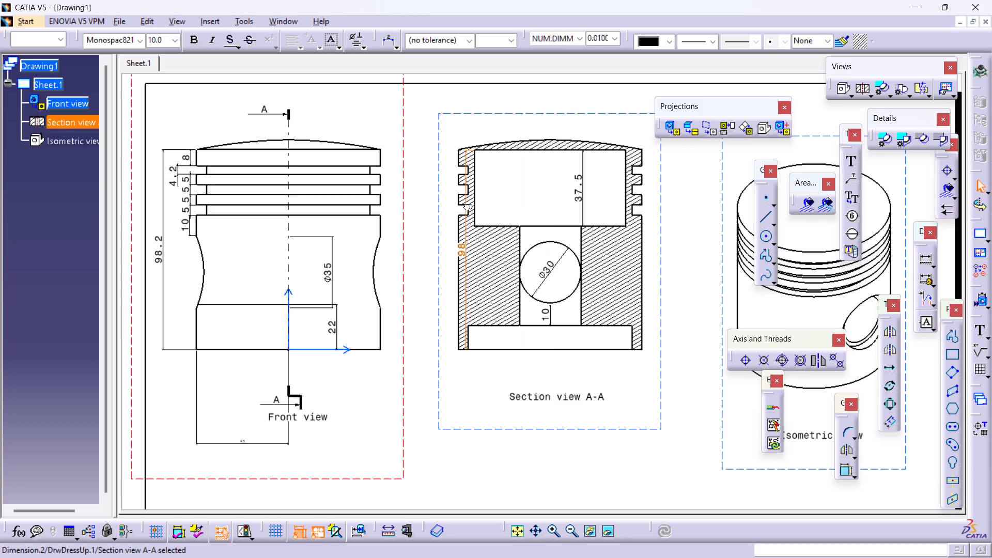
{"action": "left_click_drag", "start_coordinate": [463, 205], "coordinate": [429, 203]}
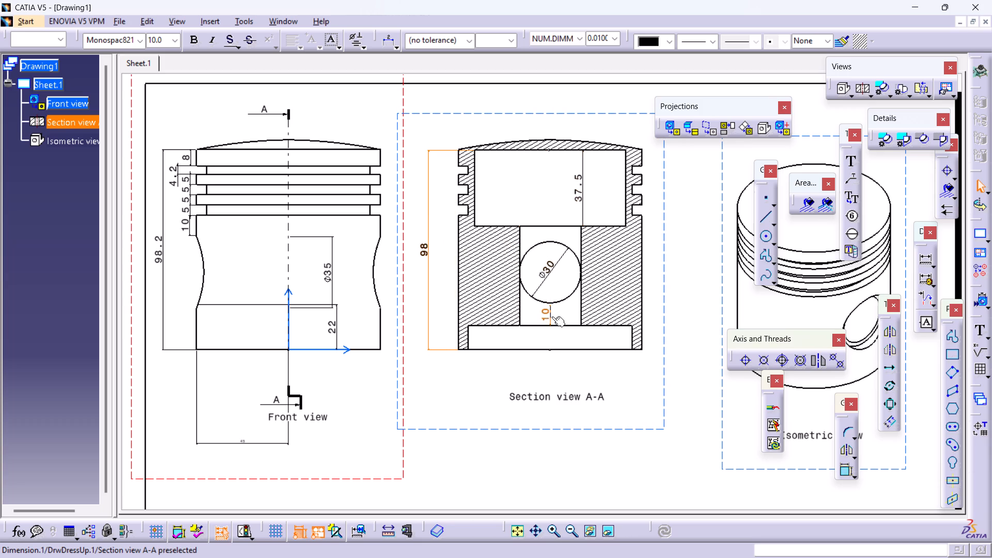
{"action": "left_click_drag", "start_coordinate": [550, 317], "coordinate": [450, 293]}
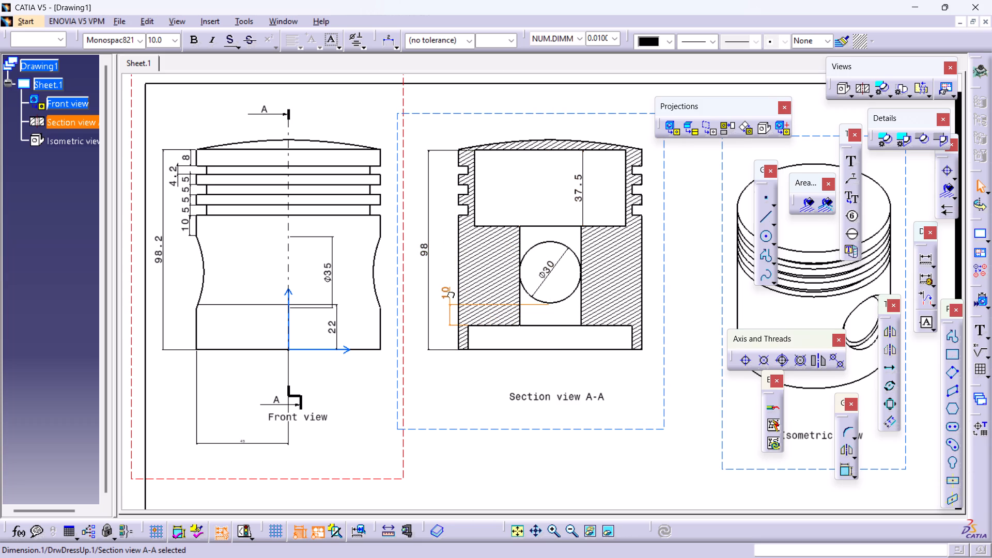
{"action": "left_click_drag", "start_coordinate": [450, 293], "coordinate": [444, 311]}
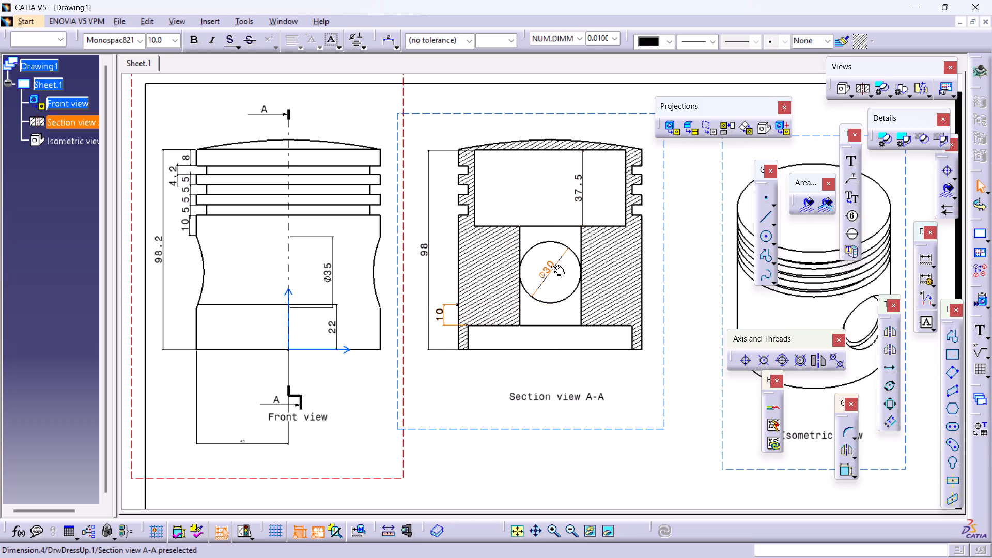
{"action": "left_click_drag", "start_coordinate": [581, 191], "coordinate": [671, 189]}
{"action": "left_click", "coordinate": [675, 290]}
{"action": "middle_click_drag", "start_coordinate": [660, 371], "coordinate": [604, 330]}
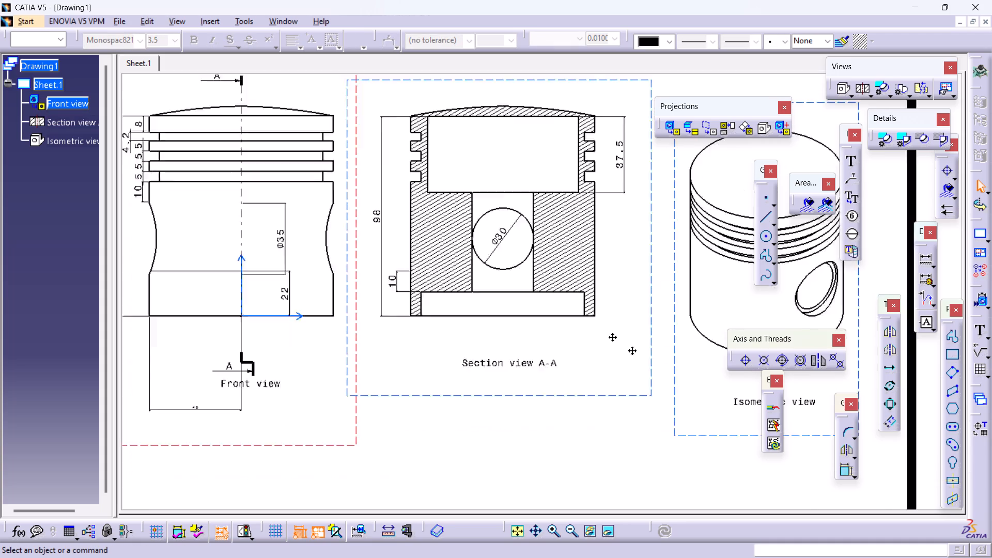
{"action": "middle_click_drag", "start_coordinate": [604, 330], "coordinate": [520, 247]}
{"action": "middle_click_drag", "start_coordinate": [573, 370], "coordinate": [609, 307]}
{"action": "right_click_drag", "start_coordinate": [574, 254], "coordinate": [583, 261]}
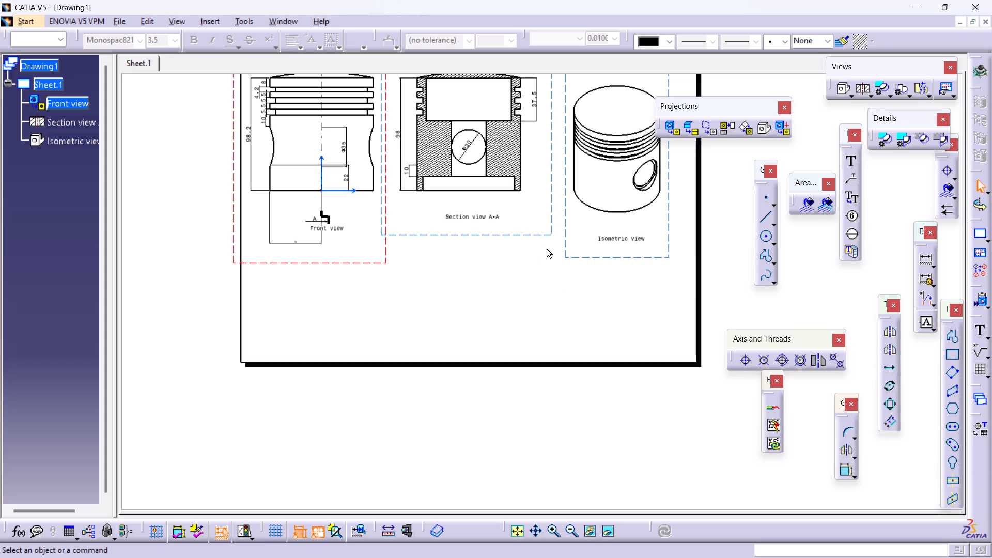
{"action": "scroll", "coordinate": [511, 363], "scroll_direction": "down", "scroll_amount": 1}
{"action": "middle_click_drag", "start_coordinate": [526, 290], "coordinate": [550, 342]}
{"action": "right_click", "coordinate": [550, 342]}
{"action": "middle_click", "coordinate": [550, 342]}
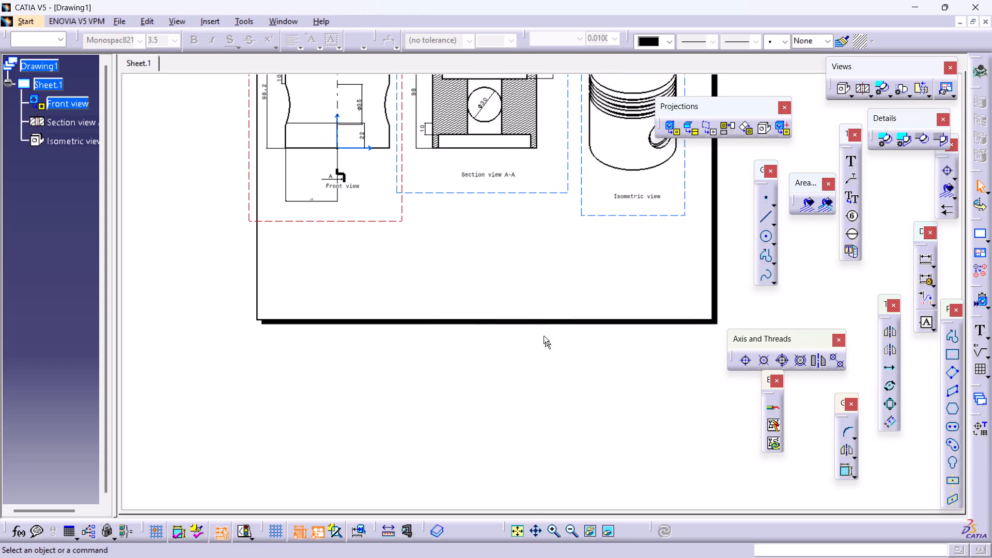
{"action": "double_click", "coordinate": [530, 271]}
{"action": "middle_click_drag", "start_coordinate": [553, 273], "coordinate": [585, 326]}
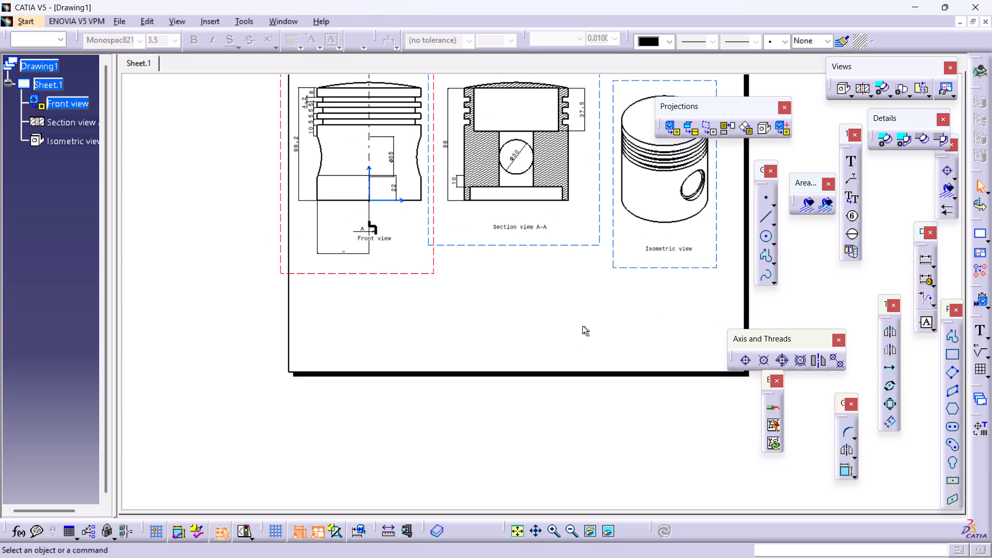
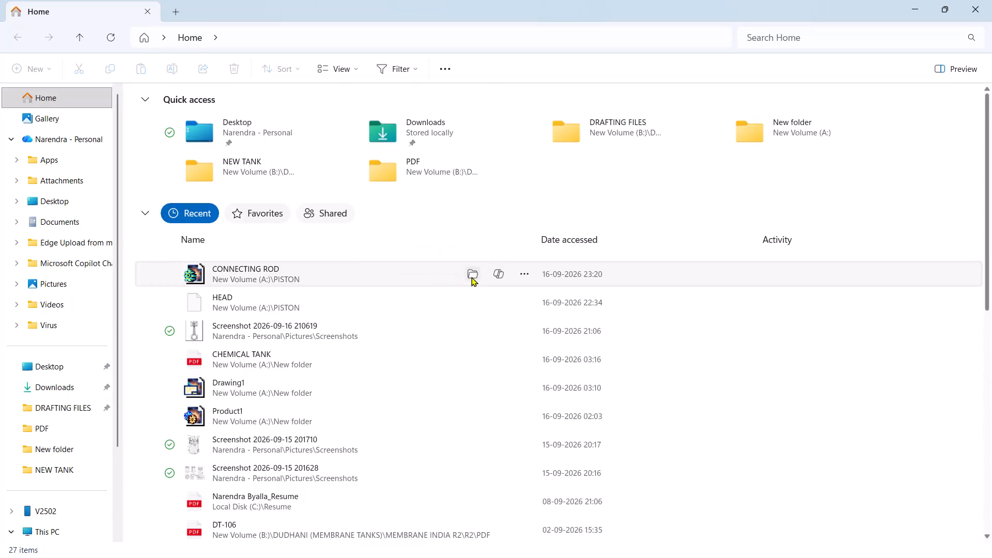
Open the CONNECTING ROD part from the PISTON folder.
{"action": "left_click", "coordinate": [472, 277]}
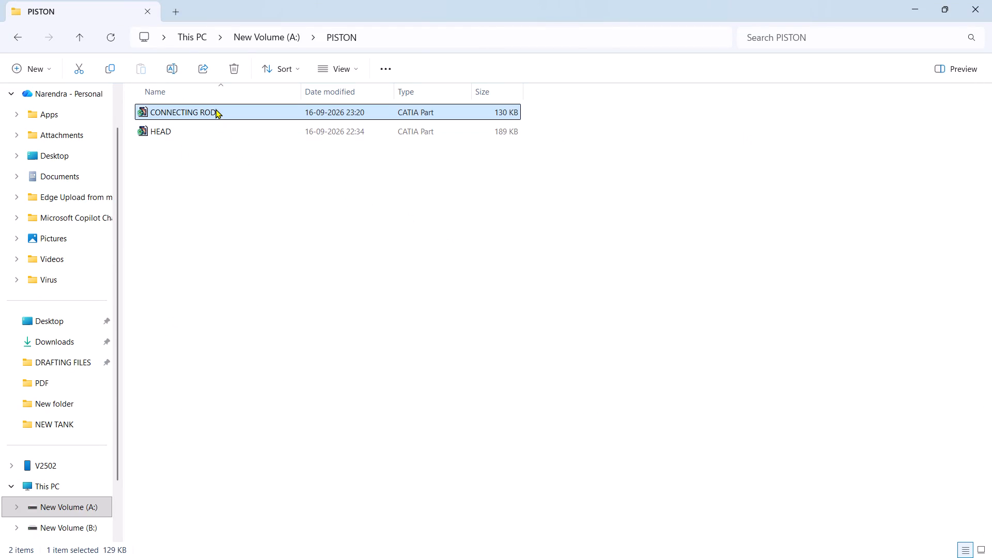
{"action": "double_click", "coordinate": [215, 109]}
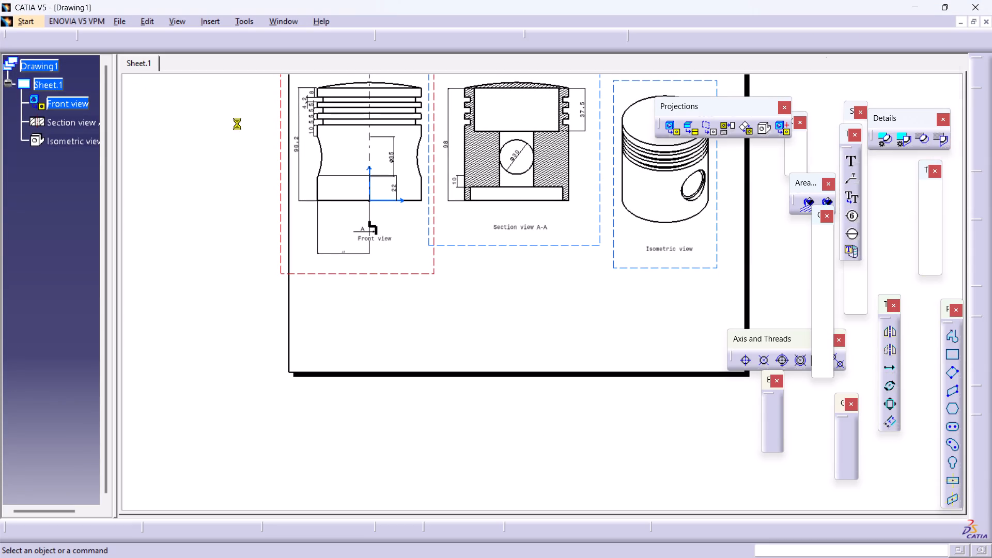
Examine the connecting rod from several standard directions to find the one facing its flat profile.
{"action": "middle_click_drag", "start_coordinate": [413, 223], "coordinate": [410, 196]}
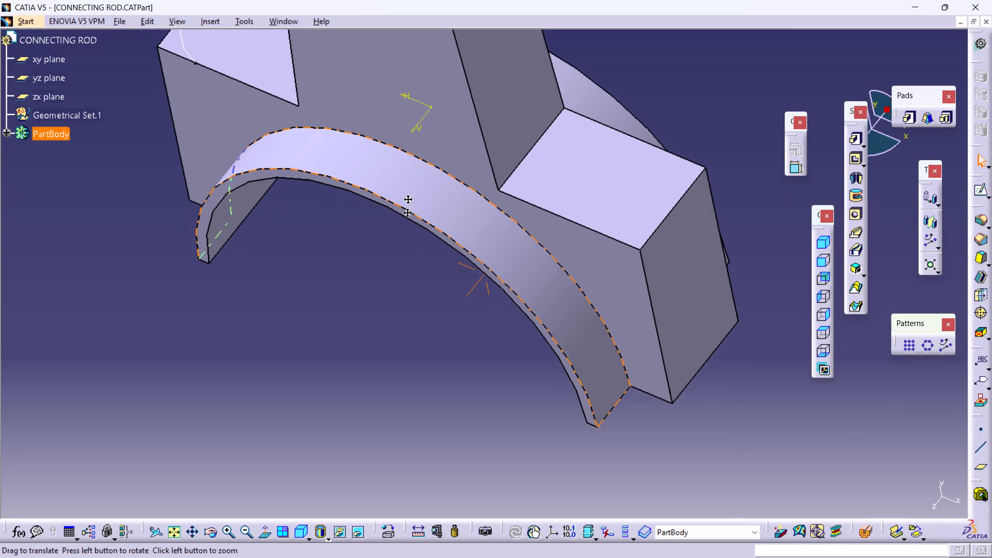
{"action": "middle_click_drag", "start_coordinate": [410, 196], "coordinate": [422, 287]}
{"action": "right_click", "coordinate": [411, 189]}
{"action": "middle_click_drag", "start_coordinate": [406, 317], "coordinate": [445, 183]}
{"action": "right_click_drag", "start_coordinate": [406, 317], "coordinate": [444, 183]}
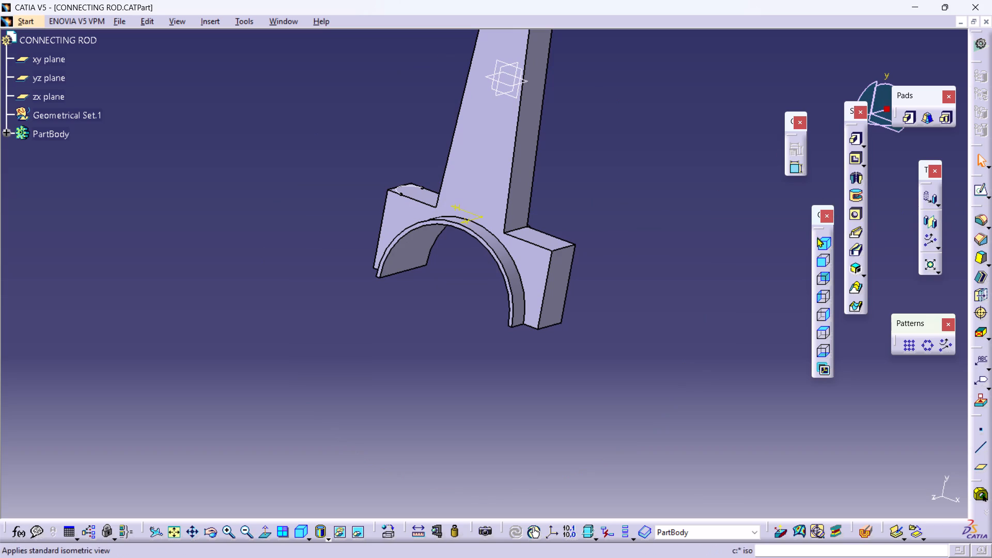
{"action": "left_click", "coordinate": [822, 263]}
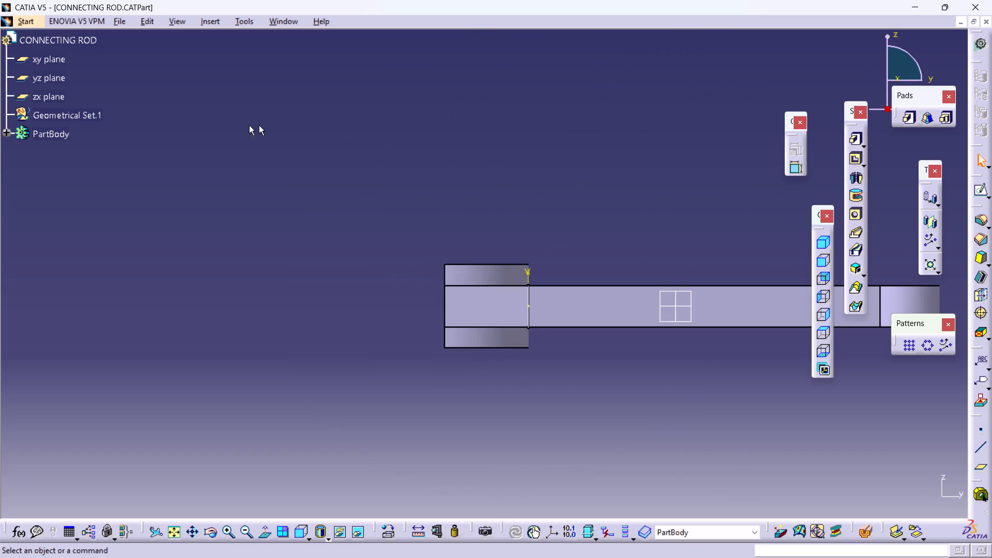
{"action": "scroll", "coordinate": [120, 144], "scroll_direction": "up", "scroll_amount": 2}
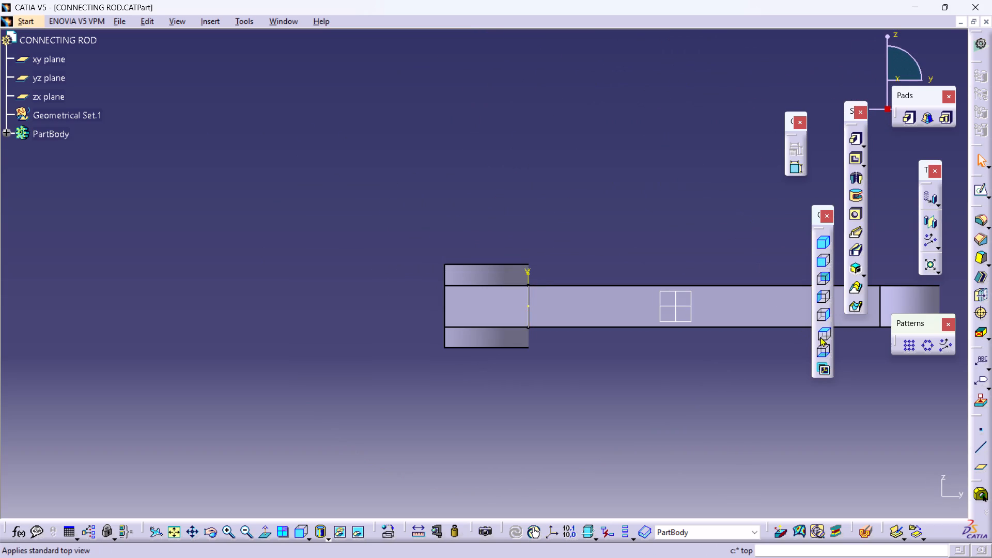
{"action": "left_click", "coordinate": [823, 337]}
{"action": "middle_click_drag", "start_coordinate": [599, 336], "coordinate": [515, 348]}
{"action": "middle_click", "coordinate": [515, 348]}
{"action": "middle_click_drag", "start_coordinate": [602, 315], "coordinate": [600, 316]}
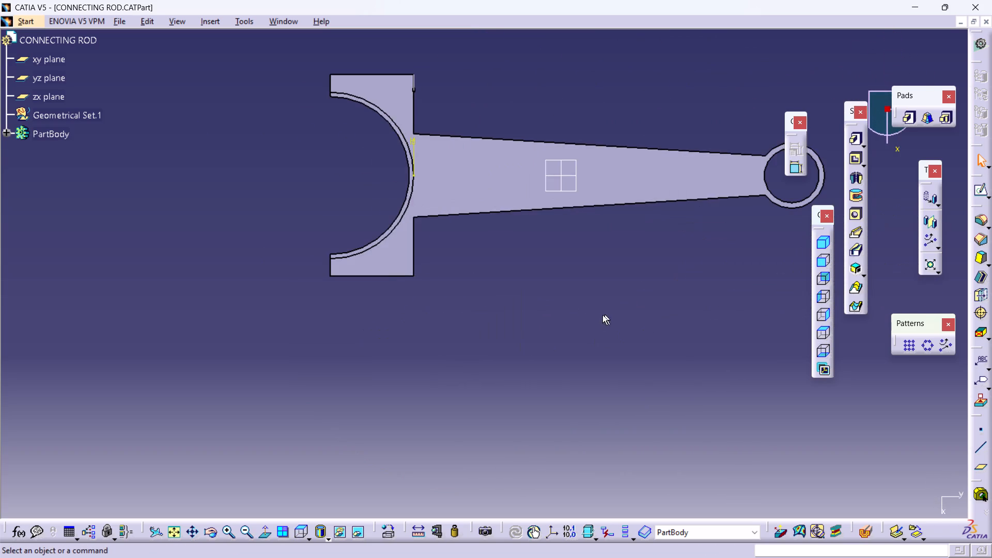
{"action": "middle_click_drag", "start_coordinate": [600, 316], "coordinate": [554, 333]}
Generate a front view in Drawing1 from the flat profile face of the CONNECTING ROD part.
{"action": "key", "text": "ctrl+Tab"}
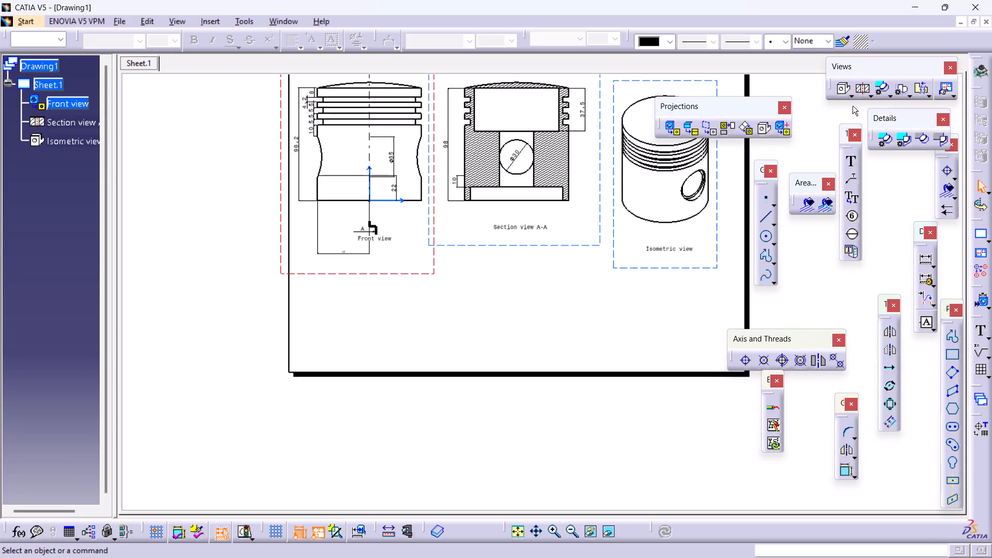
{"action": "left_click", "coordinate": [670, 132]}
{"action": "key", "text": "ctrl+Tab"}
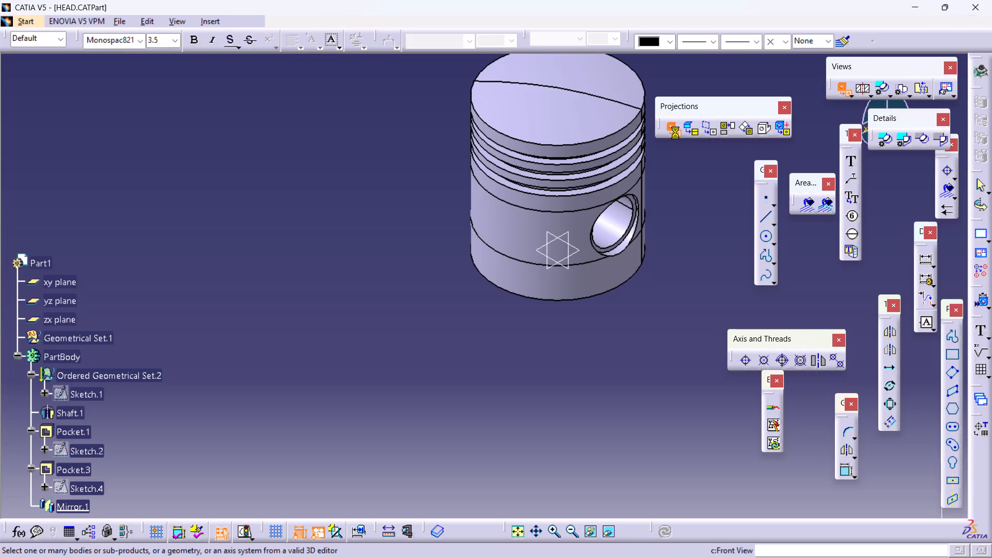
{"action": "key", "text": "ctrl+Tab"}
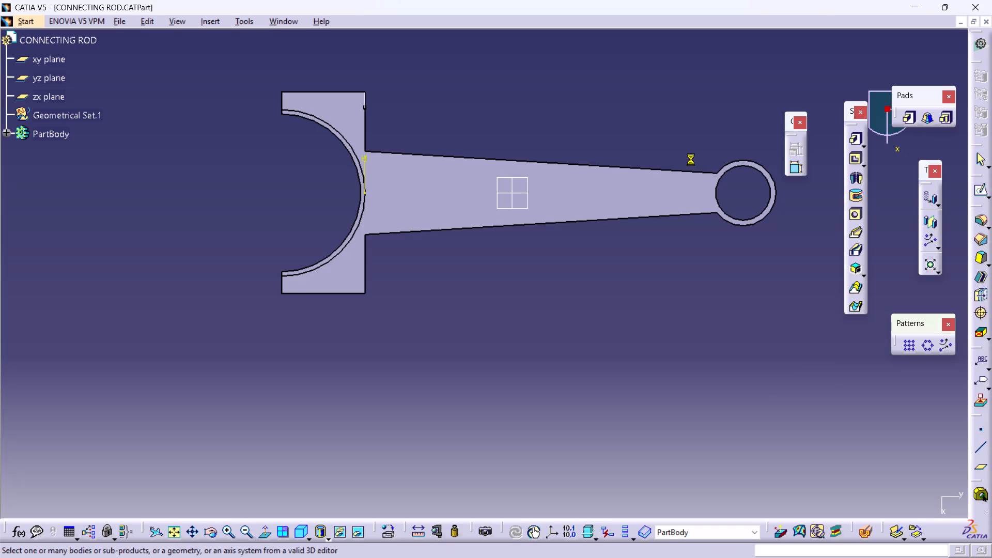
{"action": "left_click", "coordinate": [696, 193]}
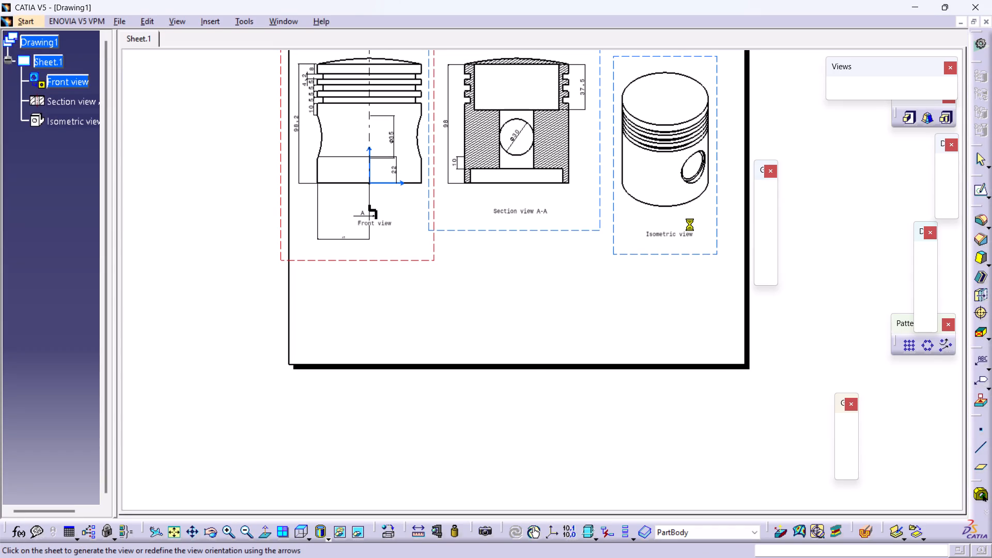
{"action": "middle_click_drag", "start_coordinate": [595, 262], "coordinate": [616, 282]}
{"action": "right_click_drag", "start_coordinate": [595, 174], "coordinate": [598, 179]}
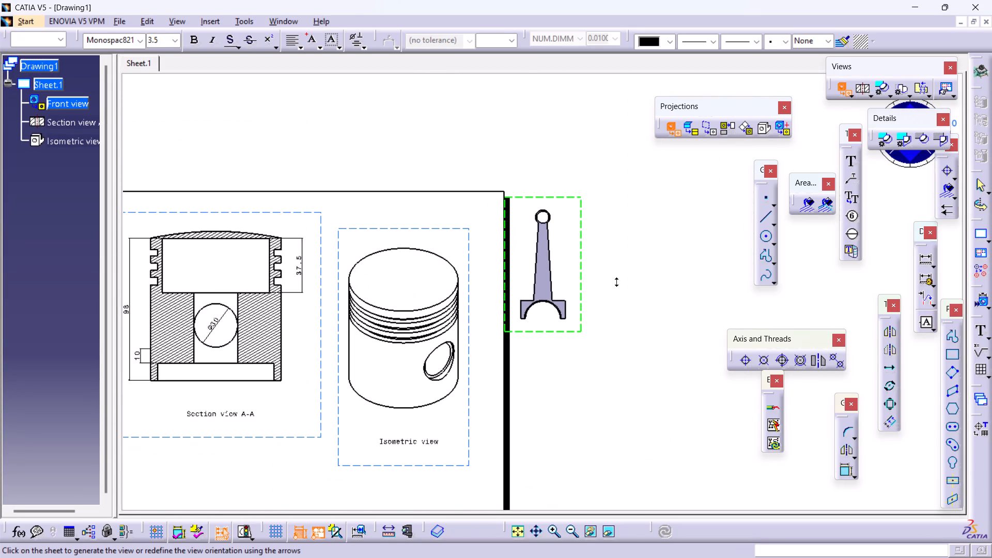
{"action": "middle_click_drag", "start_coordinate": [616, 282], "coordinate": [615, 282]}
{"action": "middle_click_drag", "start_coordinate": [631, 226], "coordinate": [509, 228]}
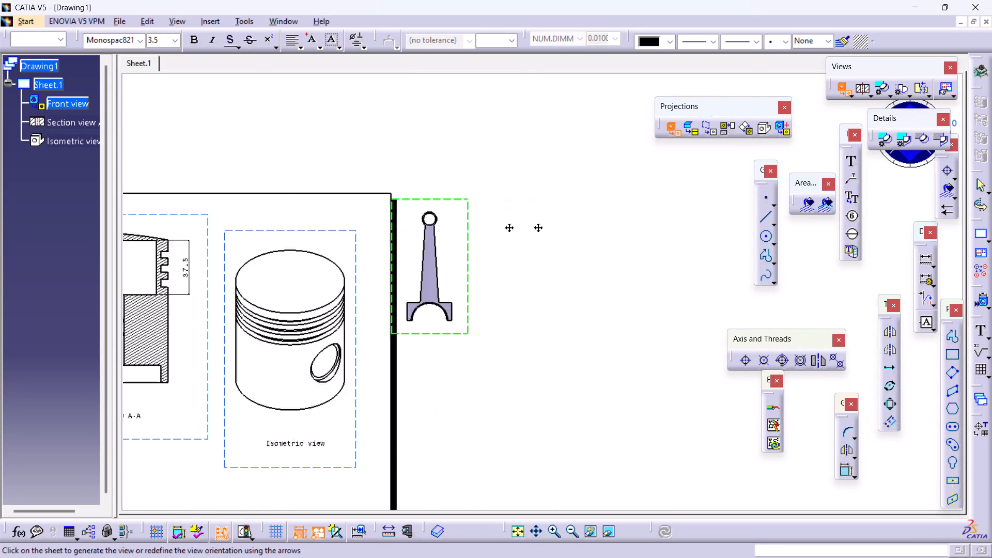
{"action": "middle_click_drag", "start_coordinate": [509, 228], "coordinate": [554, 287]}
{"action": "right_click_drag", "start_coordinate": [479, 228], "coordinate": [493, 239]}
{"action": "middle_click_drag", "start_coordinate": [605, 280], "coordinate": [432, 281]}
{"action": "left_click", "coordinate": [895, 189]}
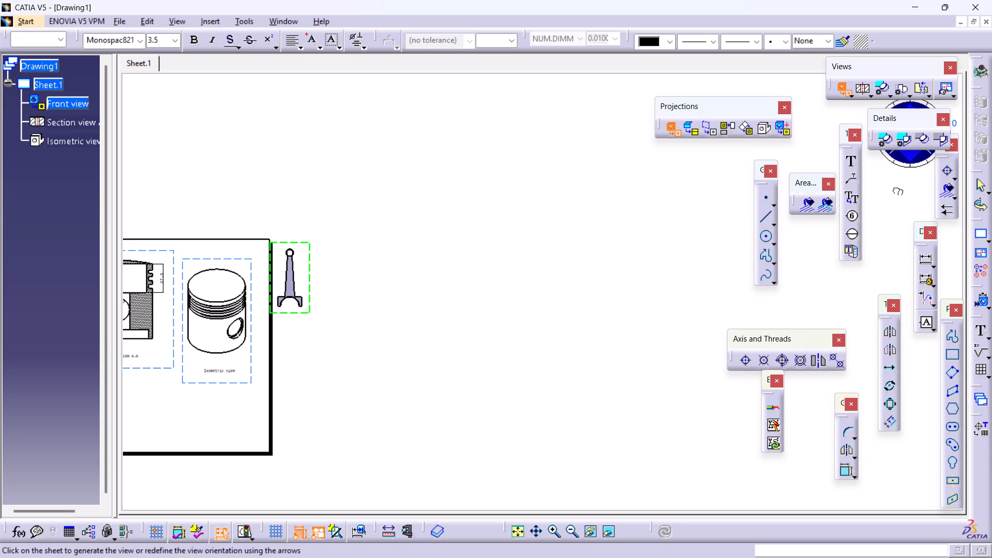
{"action": "left_click_drag", "start_coordinate": [881, 120], "coordinate": [692, 232]}
Move the connecting rod front view onto the sheet, into the free space below section view A-A.
{"action": "middle_click_drag", "start_coordinate": [520, 268], "coordinate": [593, 205]}
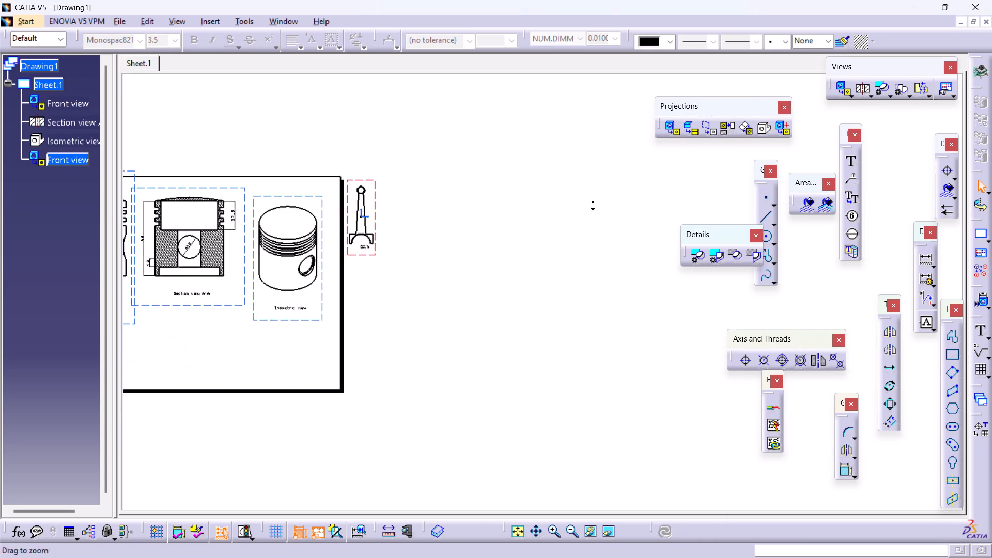
{"action": "right_click", "coordinate": [593, 205]}
{"action": "middle_click_drag", "start_coordinate": [593, 205], "coordinate": [590, 181]}
{"action": "middle_click_drag", "start_coordinate": [454, 230], "coordinate": [625, 233]}
{"action": "left_click_drag", "start_coordinate": [498, 187], "coordinate": [495, 271]}
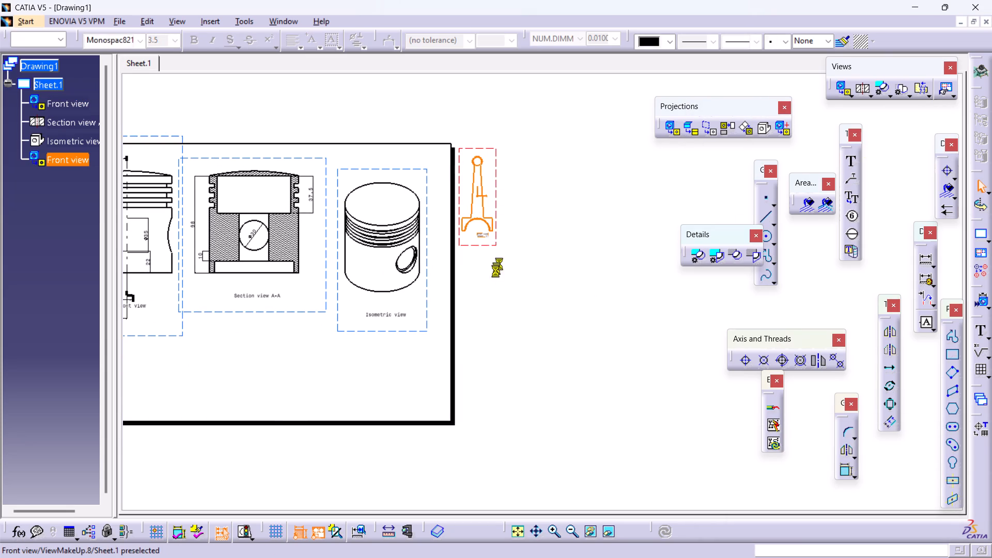
{"action": "left_click_drag", "start_coordinate": [495, 271], "coordinate": [250, 352]}
{"action": "middle_click_drag", "start_coordinate": [267, 347], "coordinate": [379, 343]}
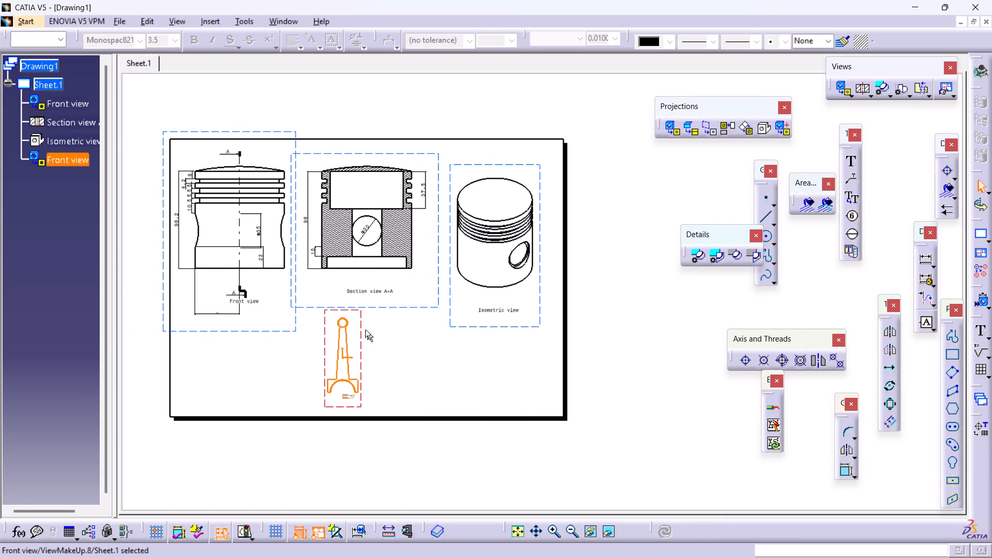
Set the connecting rod view's angle to 90 deg and its scale to 2:1.
{"action": "key", "text": "alt+Return"}
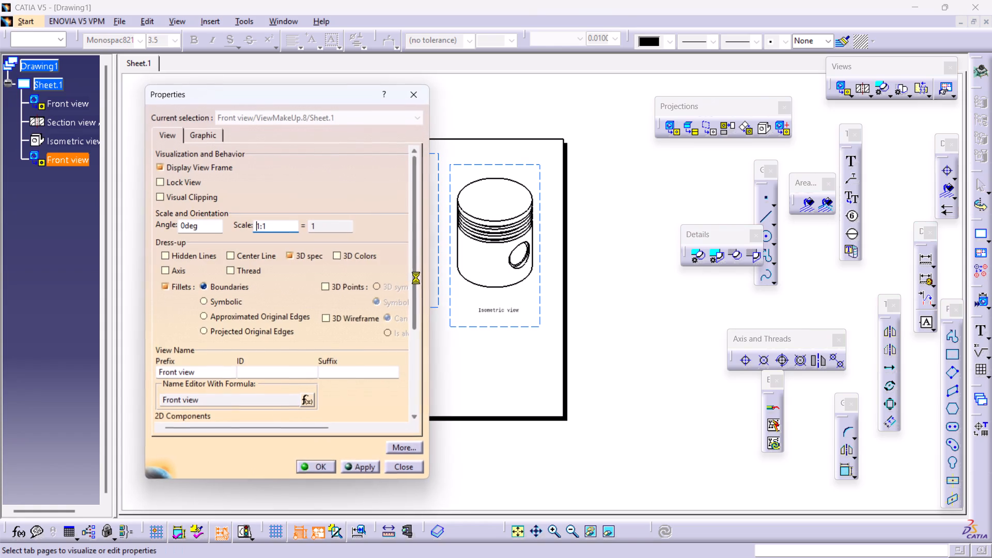
{"action": "left_click_drag", "start_coordinate": [206, 226], "coordinate": [135, 226]}
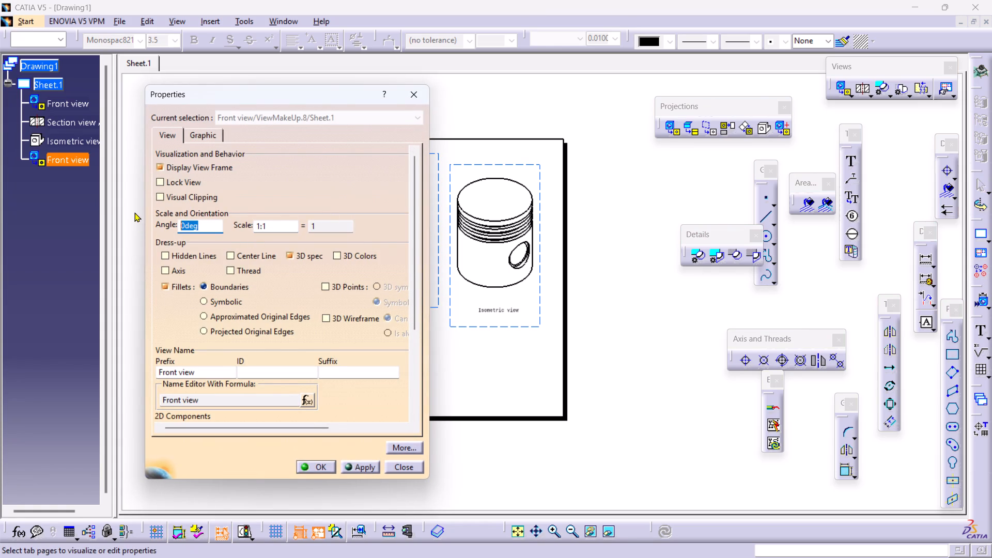
{"action": "type", "text": "90"}
{"action": "double_click", "coordinate": [276, 224]}
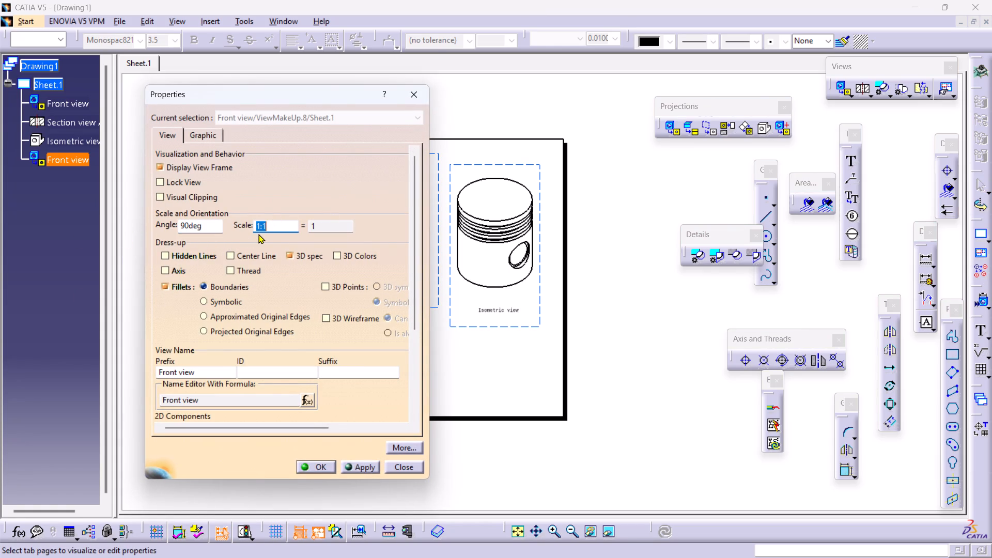
{"action": "key", "text": "2"}
{"action": "key", "text": "Return"}
{"action": "left_click", "coordinate": [472, 370]}
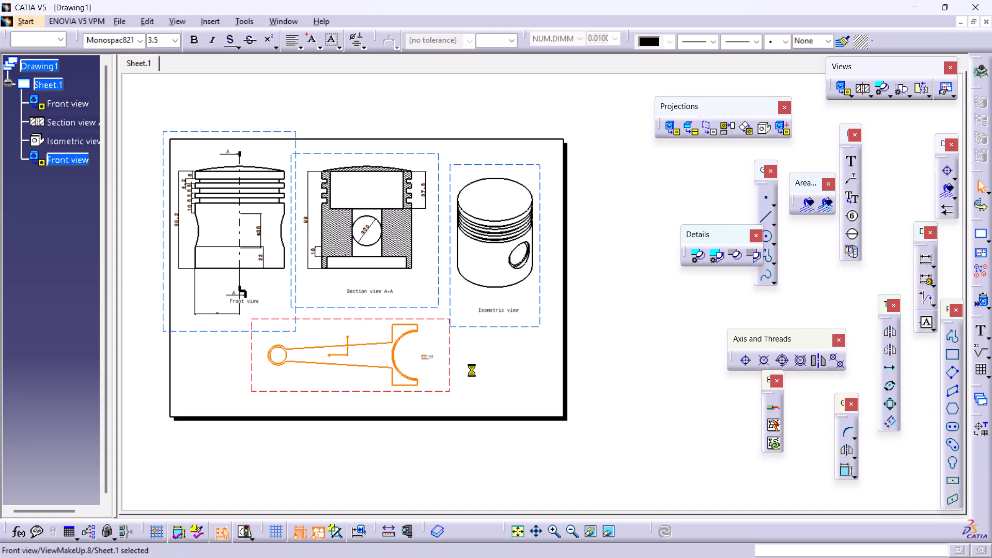
Shift the rotated connecting rod view slightly so it sits clear in the space below the piston views.
{"action": "left_click_drag", "start_coordinate": [451, 355], "coordinate": [474, 371]}
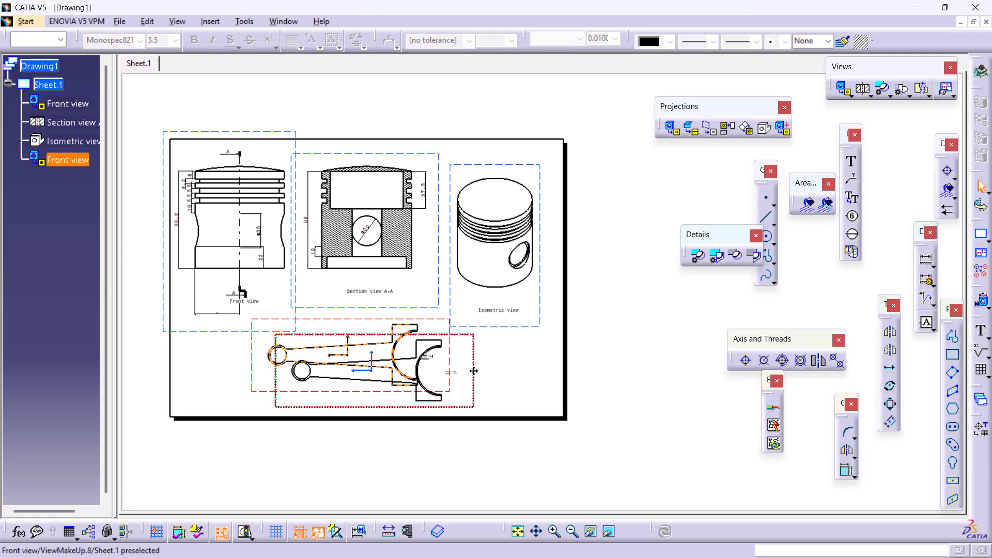
{"action": "left_click_drag", "start_coordinate": [474, 371], "coordinate": [476, 362]}
Move the connecting rod view's caption beneath the rod and set its font size to 10.
{"action": "left_click_drag", "start_coordinate": [451, 362], "coordinate": [360, 406]}
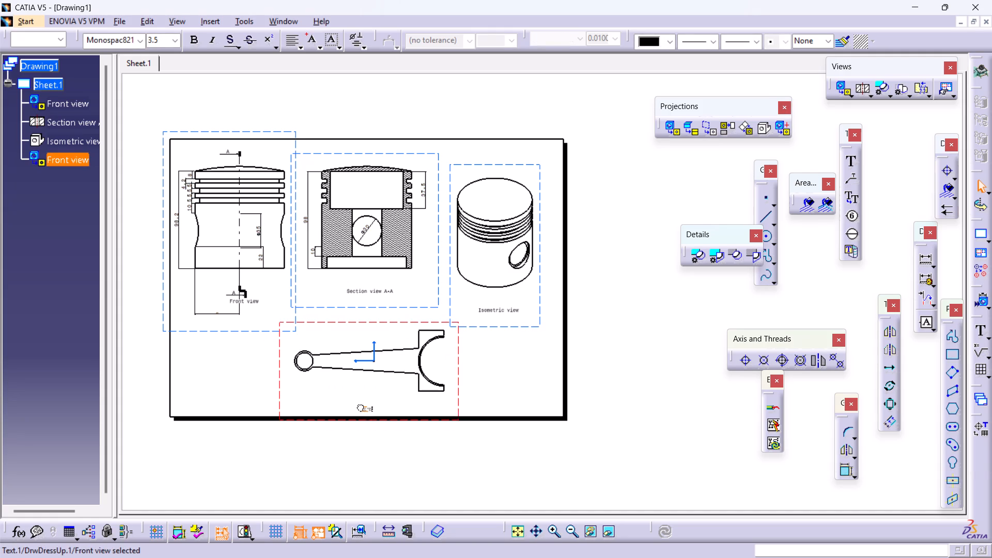
{"action": "left_click_drag", "start_coordinate": [360, 406], "coordinate": [357, 397]}
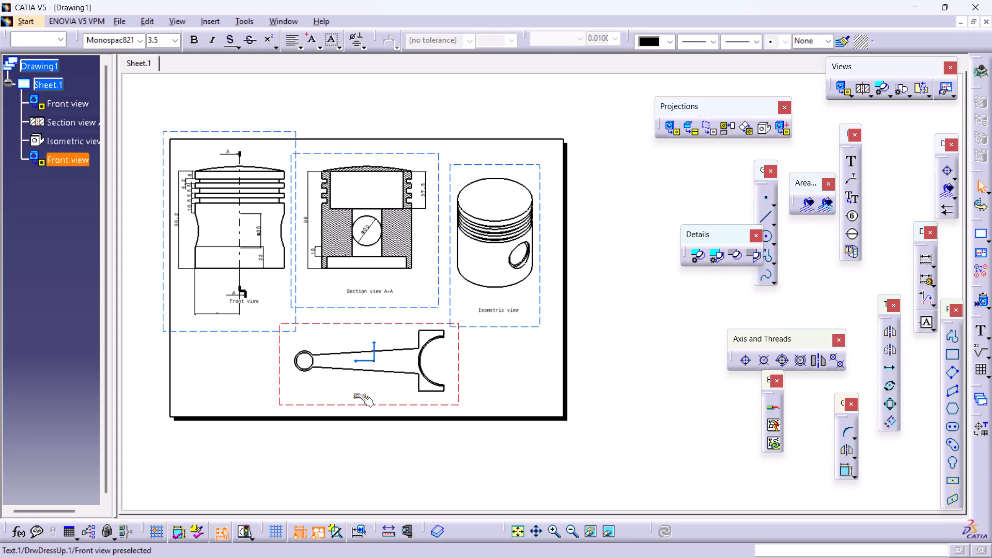
{"action": "left_click", "coordinate": [173, 40]}
{"action": "left_click", "coordinate": [179, 96]}
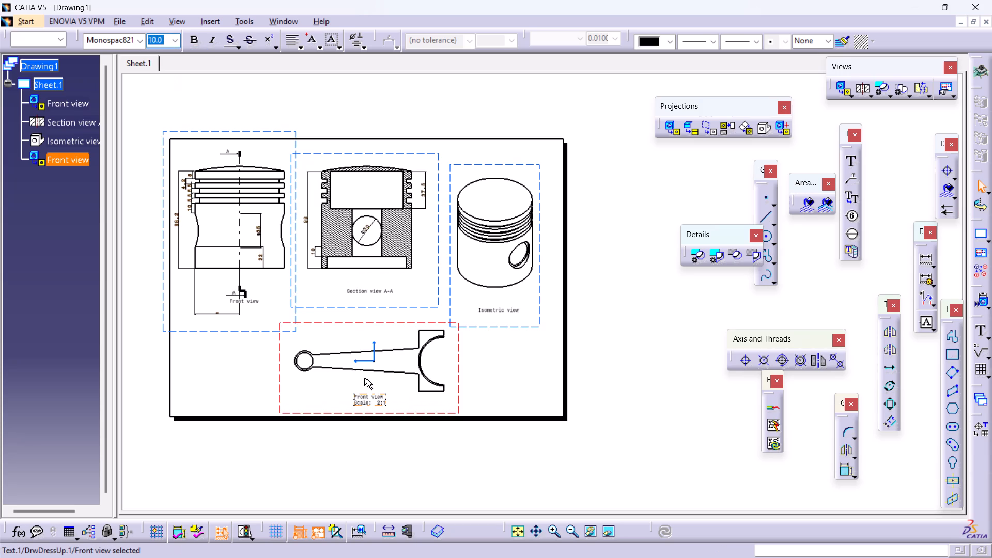
Delete the scale line from the connecting rod view's caption, leaving only "Front view".
{"action": "double_click", "coordinate": [375, 402]}
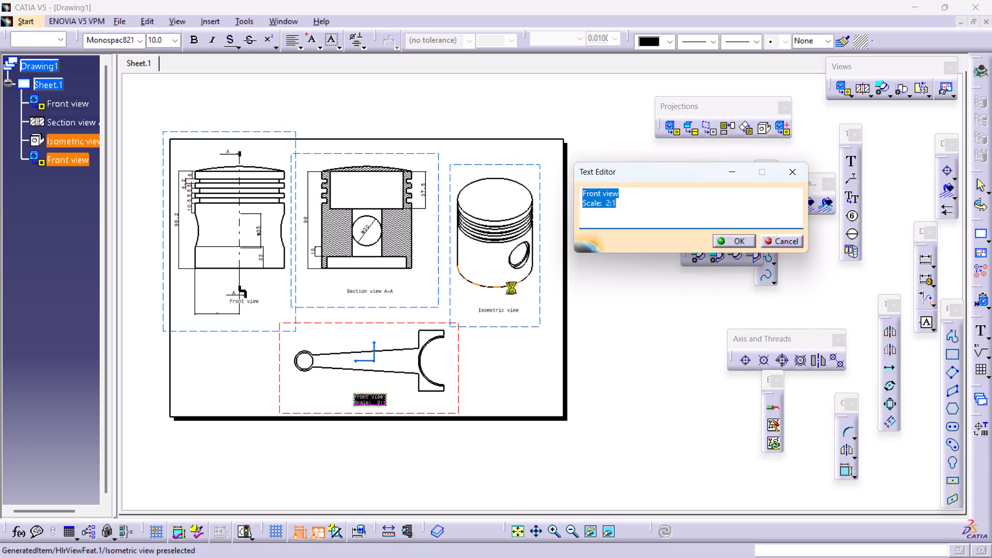
{"action": "left_click", "coordinate": [619, 208]}
{"action": "left_click_drag", "start_coordinate": [619, 208], "coordinate": [555, 214]}
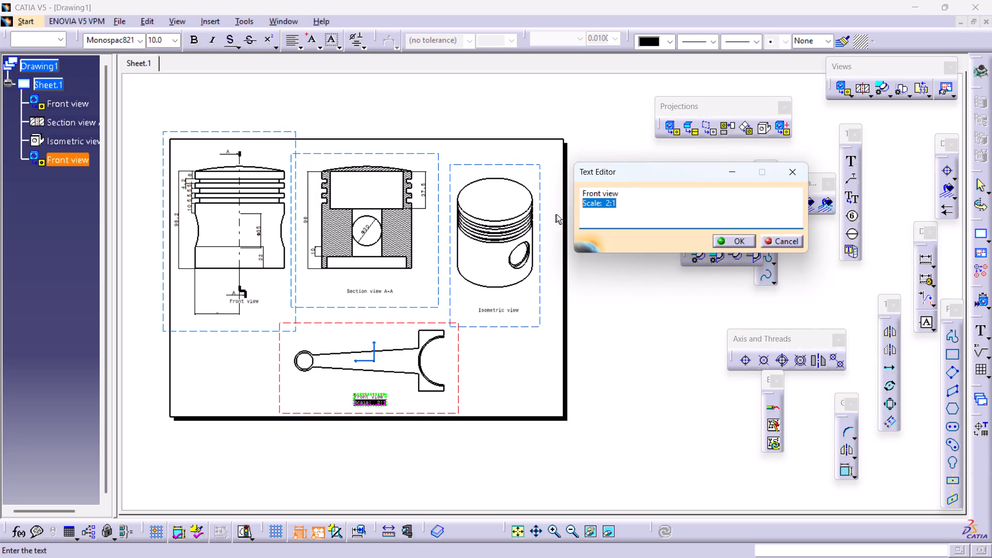
{"action": "key", "text": "BackSpace"}
{"action": "key", "text": "BackSpace"}
{"action": "key", "text": "Return"}
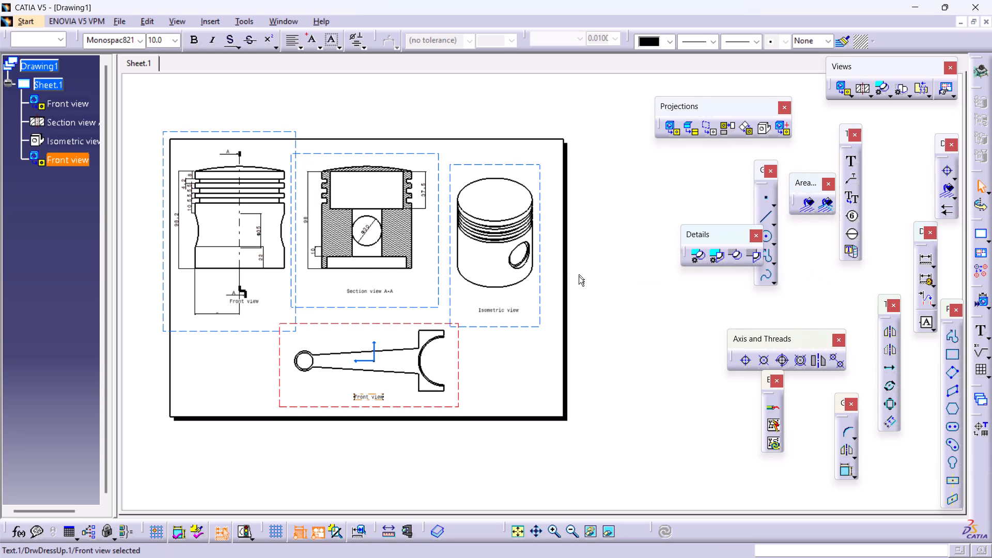
{"action": "left_click", "coordinate": [515, 363]}
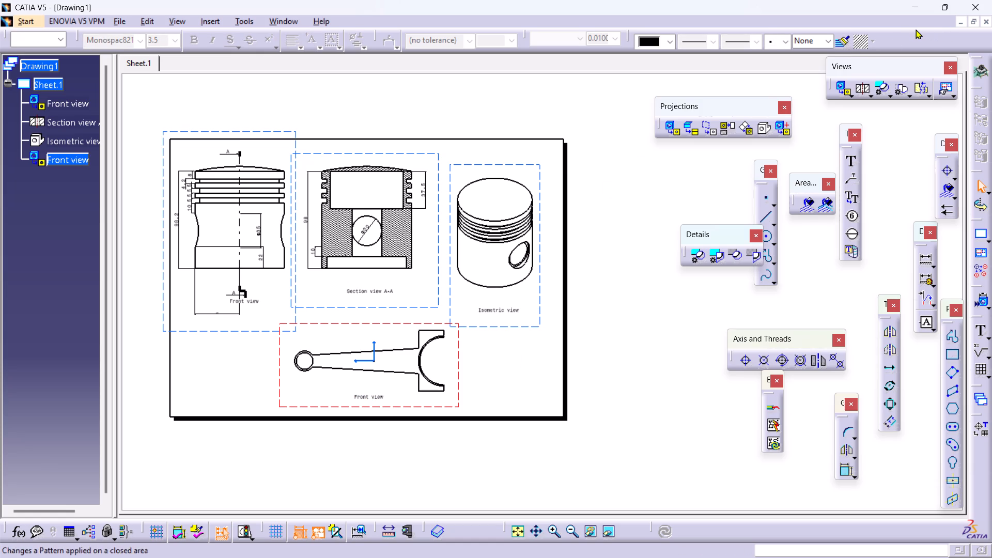
Save the drawing as Drawing1 in the PISTON folder.
{"action": "key", "text": "ctrl+s"}
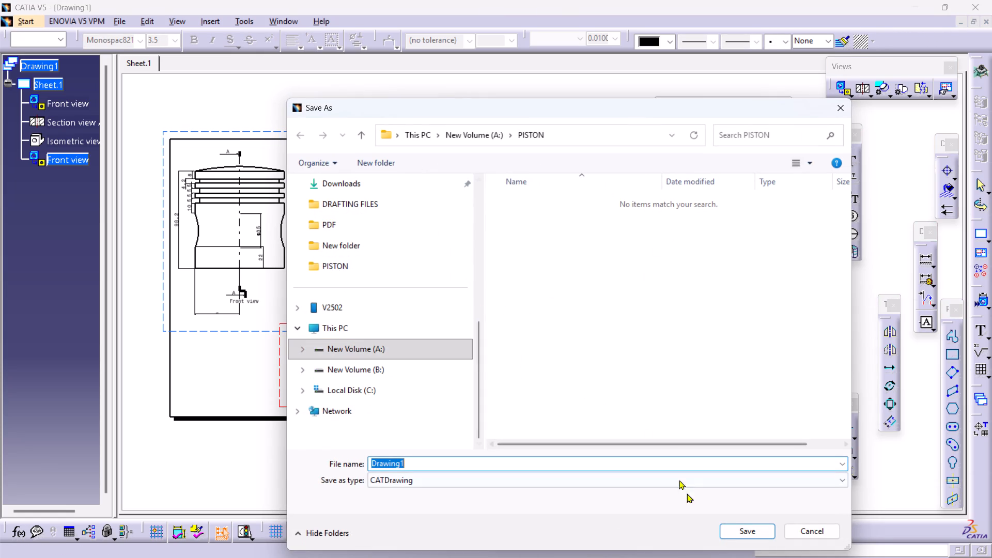
{"action": "left_click", "coordinate": [740, 532]}
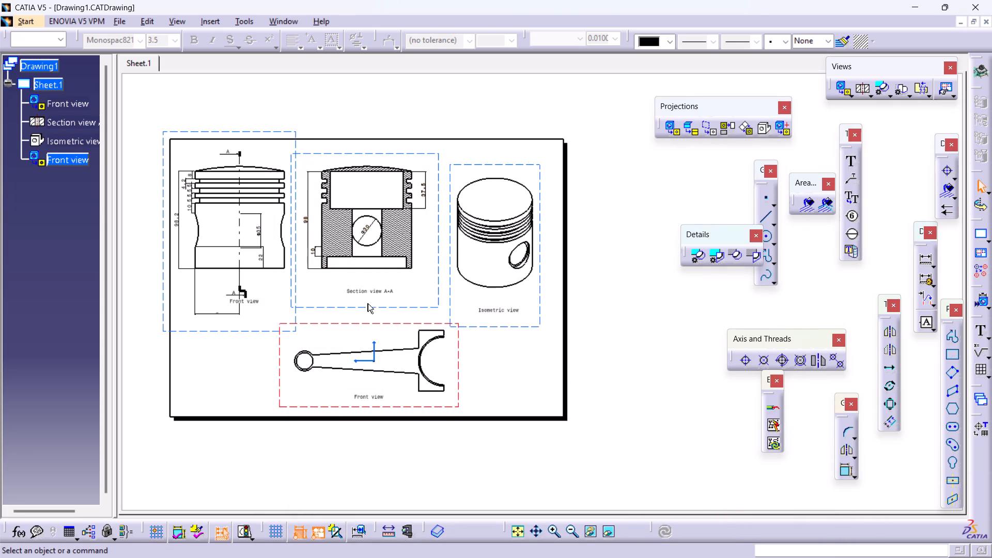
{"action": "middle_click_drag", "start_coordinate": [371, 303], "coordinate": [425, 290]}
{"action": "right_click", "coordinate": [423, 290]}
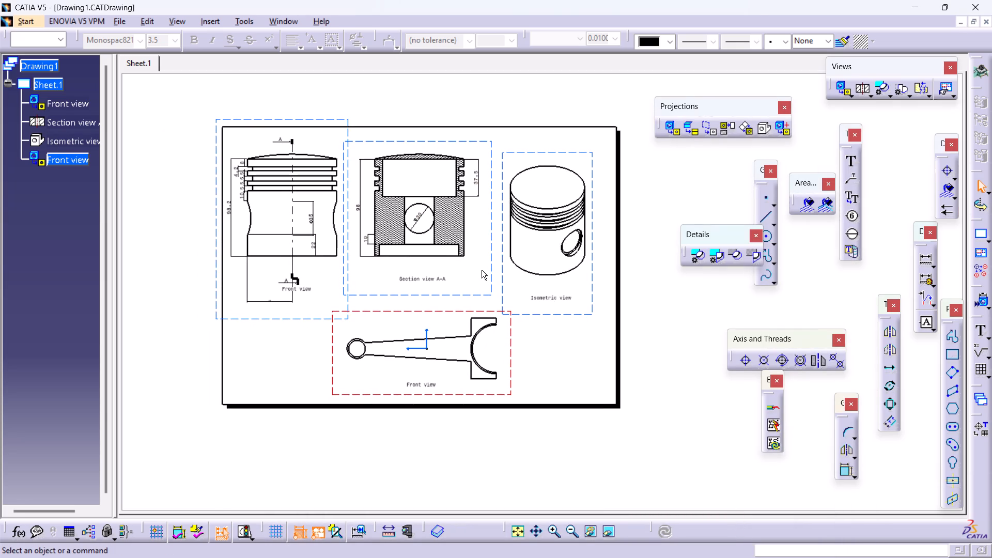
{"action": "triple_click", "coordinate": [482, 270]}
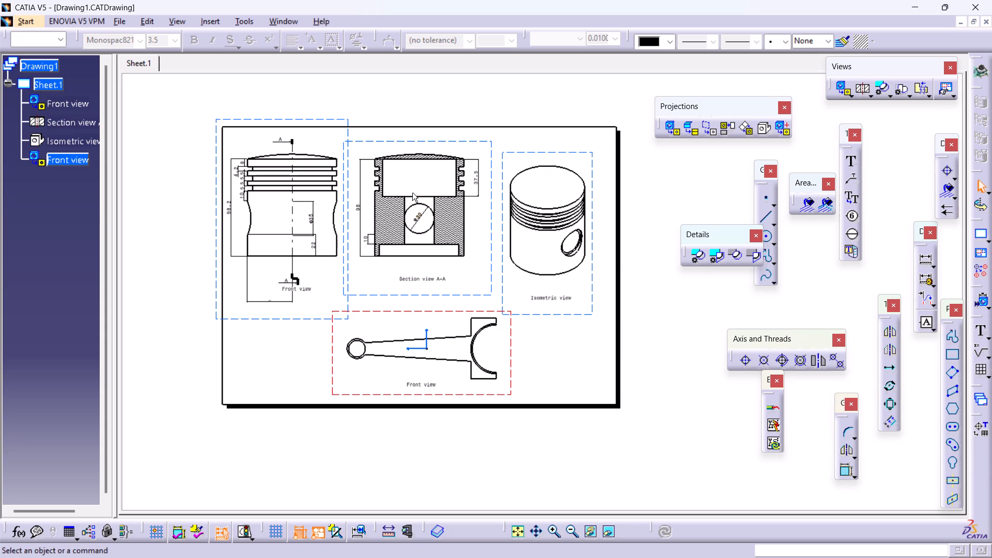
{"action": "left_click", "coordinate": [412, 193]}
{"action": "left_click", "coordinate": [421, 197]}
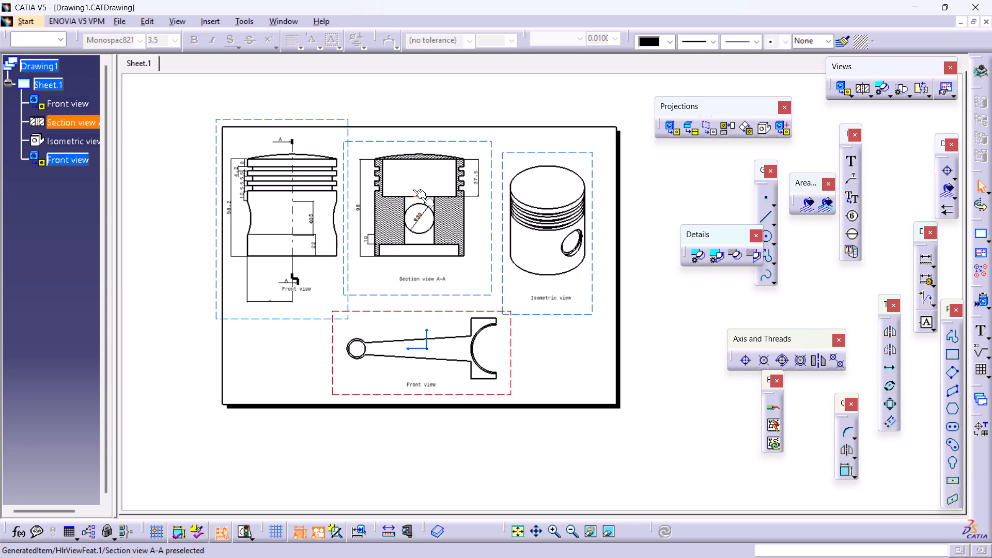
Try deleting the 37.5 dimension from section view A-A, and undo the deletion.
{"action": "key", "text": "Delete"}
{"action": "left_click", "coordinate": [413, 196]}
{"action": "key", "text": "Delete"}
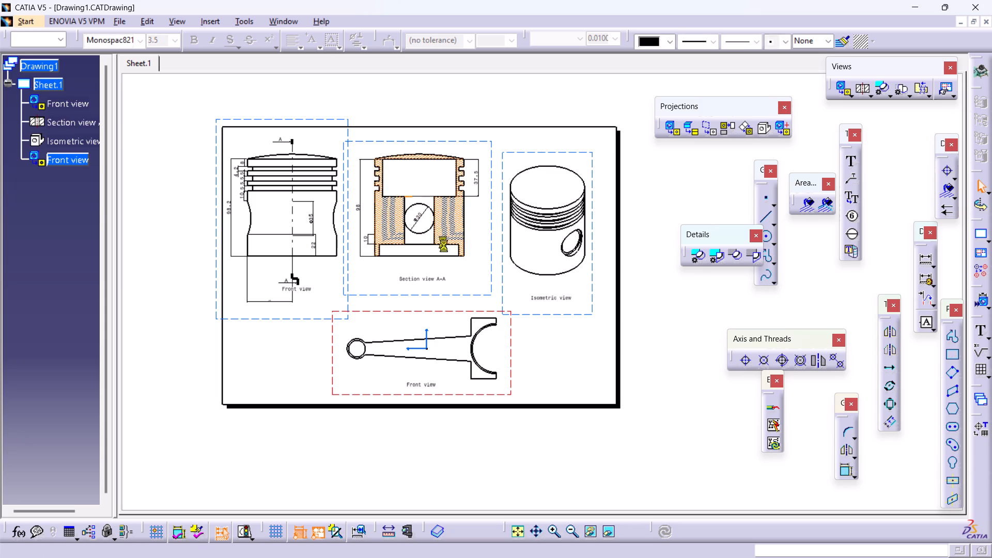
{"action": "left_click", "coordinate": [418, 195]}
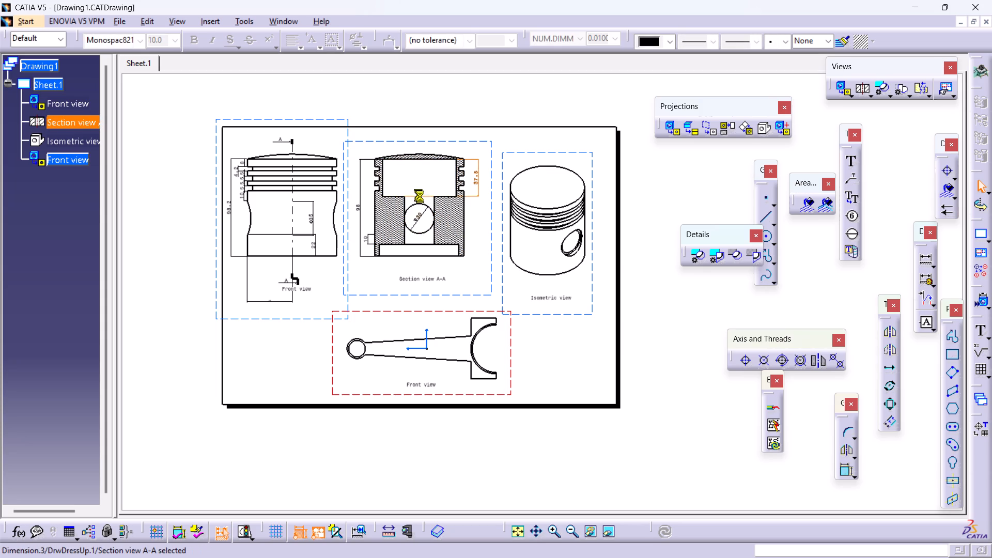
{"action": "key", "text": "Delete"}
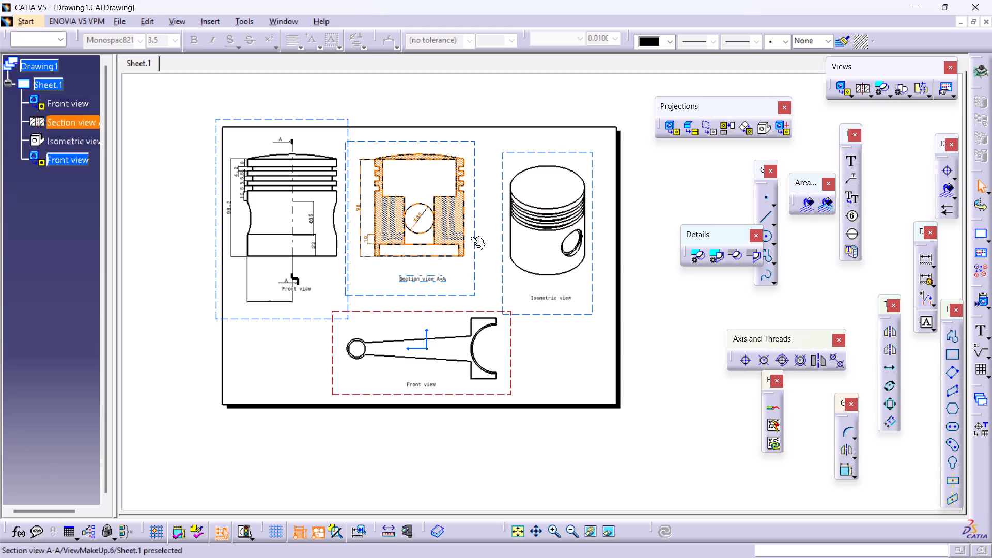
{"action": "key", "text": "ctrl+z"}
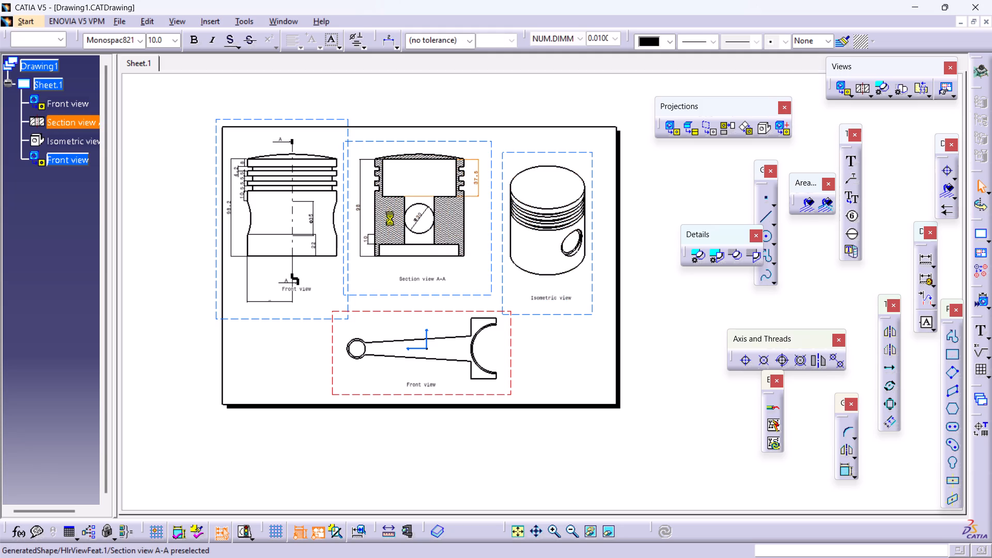
Move the 37.5 dimension in section view A-A to the opposite side, between the piston outline and the 98 dimension.
{"action": "middle_click_drag", "start_coordinate": [390, 219], "coordinate": [382, 151]}
{"action": "right_click", "coordinate": [390, 219]}
{"action": "middle_click_drag", "start_coordinate": [374, 161], "coordinate": [490, 273]}
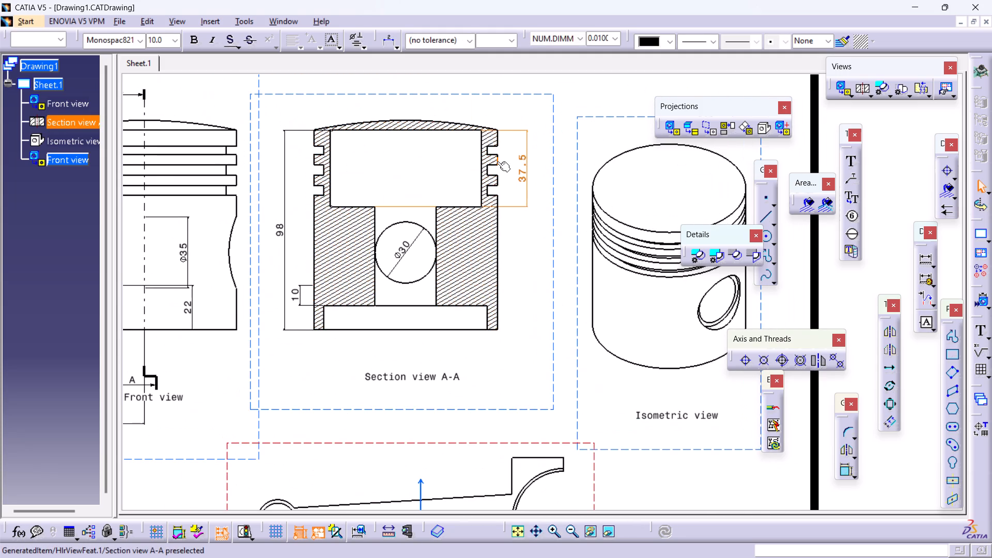
{"action": "left_click_drag", "start_coordinate": [523, 174], "coordinate": [302, 184]}
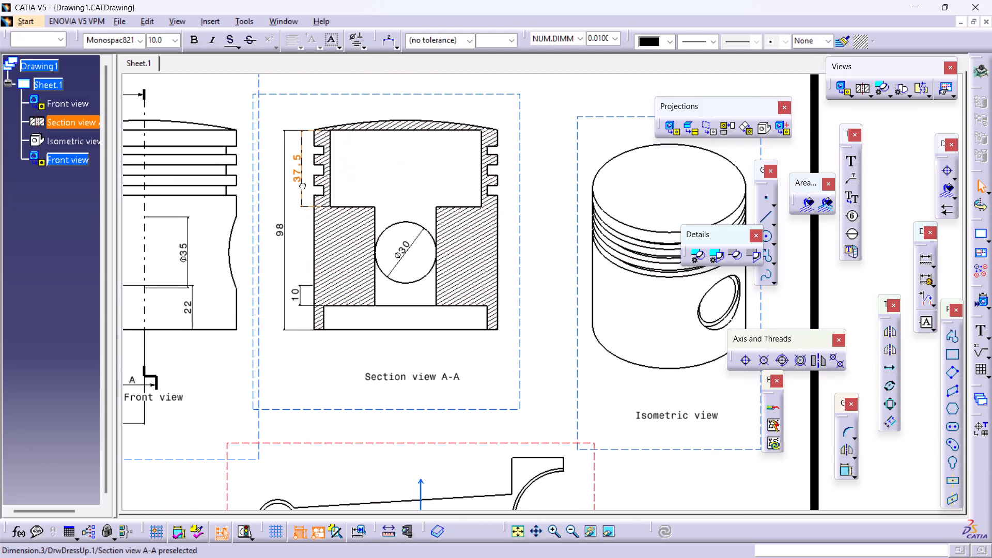
{"action": "left_click_drag", "start_coordinate": [302, 184], "coordinate": [304, 183]}
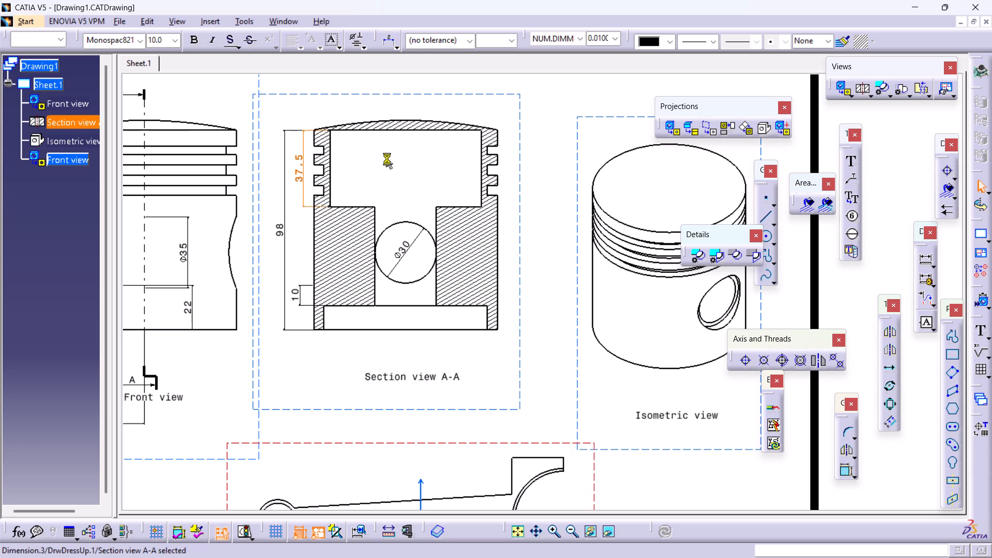
{"action": "left_click", "coordinate": [389, 158]}
{"action": "middle_click_drag", "start_coordinate": [416, 189], "coordinate": [422, 164]}
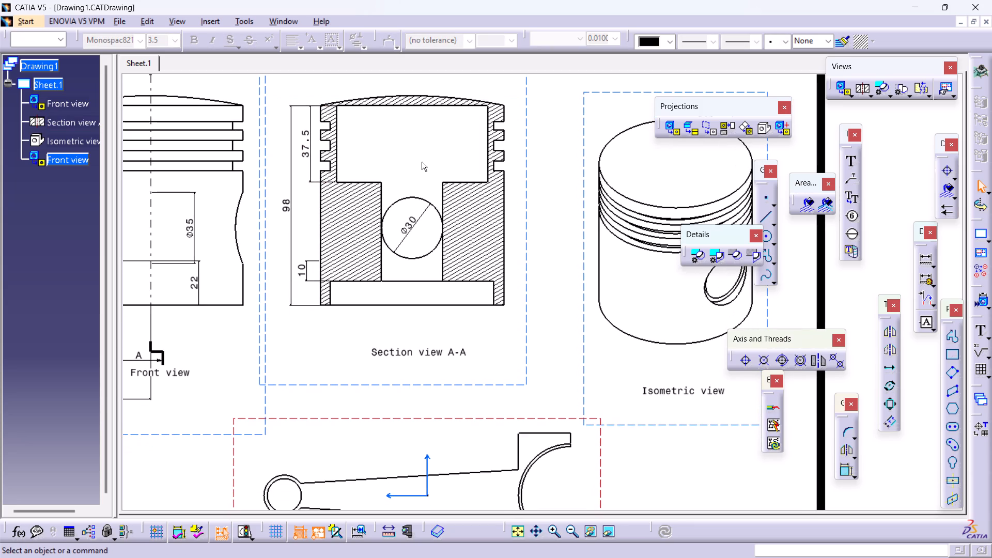
Save the changes to Drawing1.
{"action": "key", "text": "ctrl+s"}
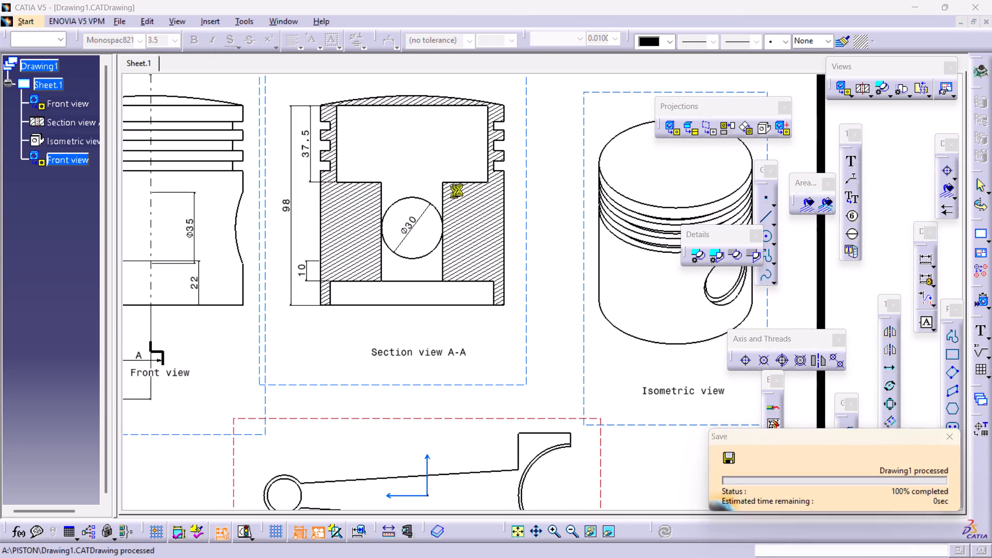
Start printing the drawing with Microsoft Print to PDF and set the printer's page orientation to Landscape.
{"action": "middle_click_drag", "start_coordinate": [450, 183], "coordinate": [482, 198]}
{"action": "right_click_drag", "start_coordinate": [457, 153], "coordinate": [470, 171]}
{"action": "middle_click_drag", "start_coordinate": [479, 198], "coordinate": [487, 198]}
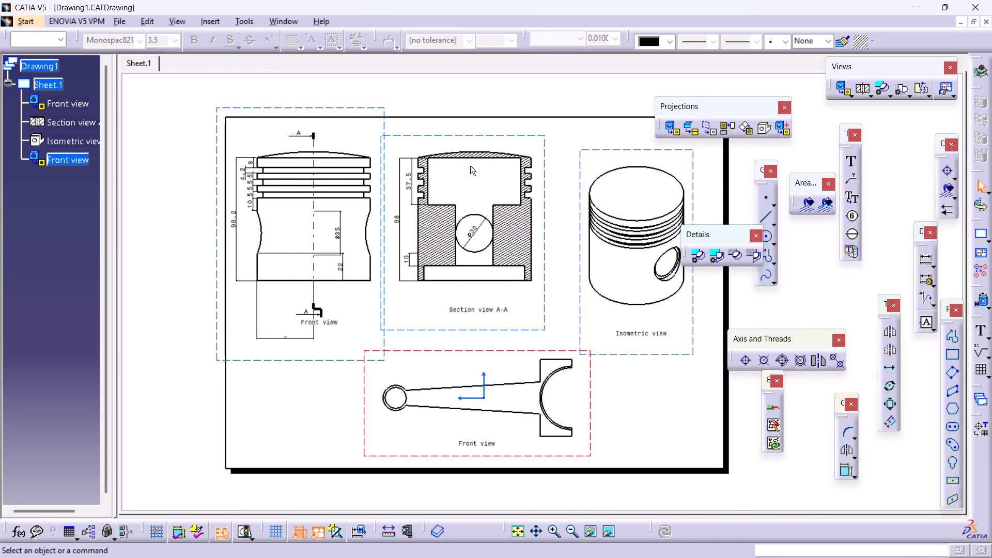
{"action": "key", "text": "ctrl+p"}
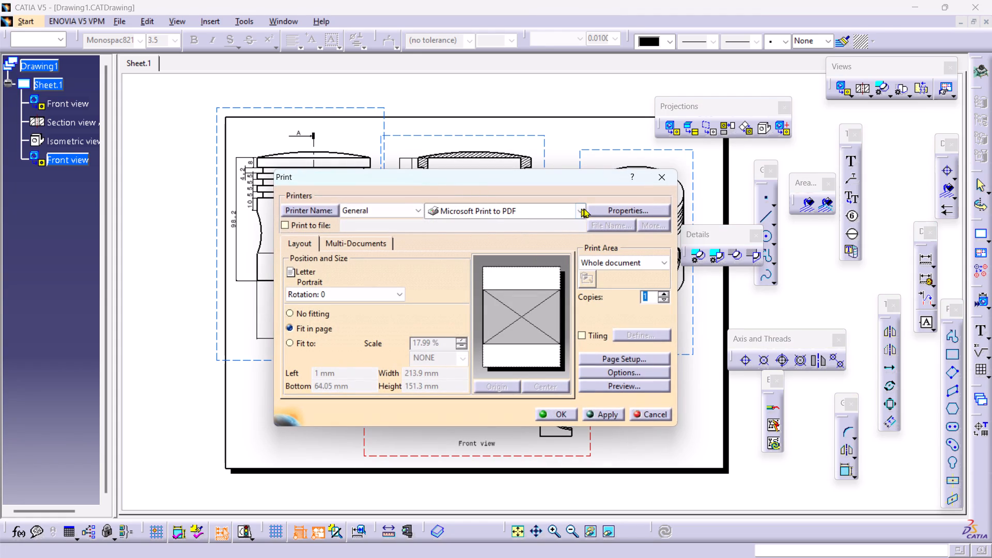
{"action": "left_click", "coordinate": [607, 212]}
{"action": "double_click", "coordinate": [398, 288]}
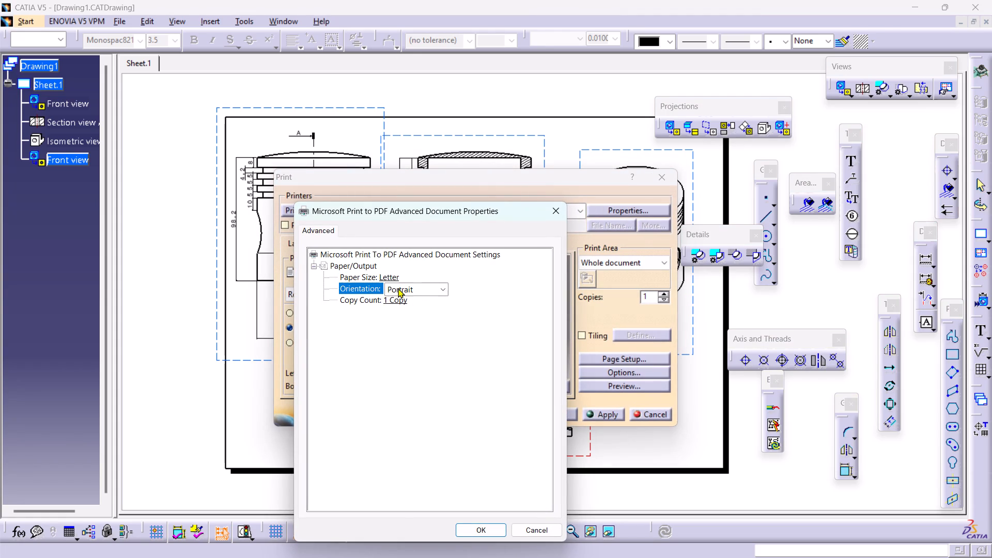
{"action": "left_click", "coordinate": [415, 300]}
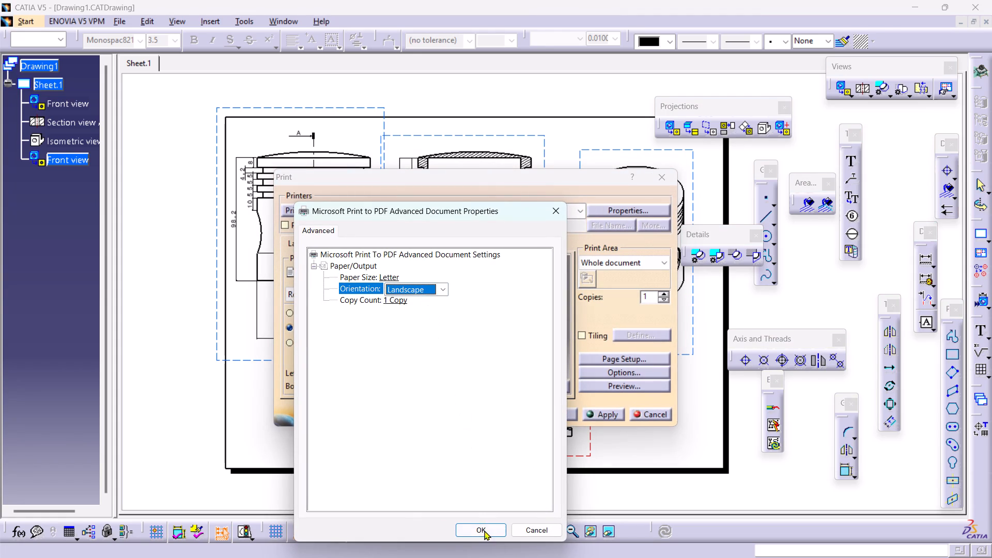
{"action": "left_click", "coordinate": [484, 531]}
Print the whole drawing to a PDF file named PISTON in the PISTON folder.
{"action": "left_click", "coordinate": [555, 410]}
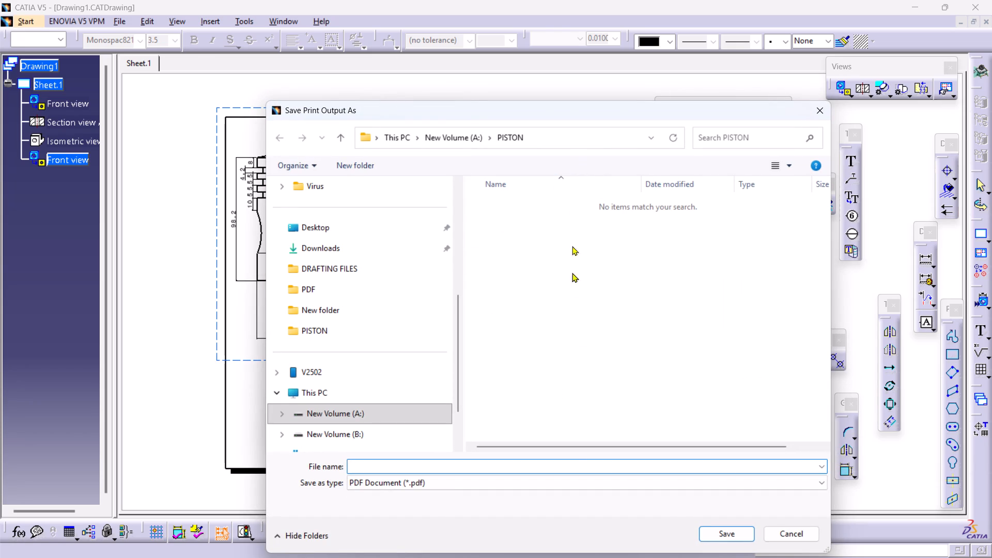
{"action": "left_click", "coordinate": [568, 465]}
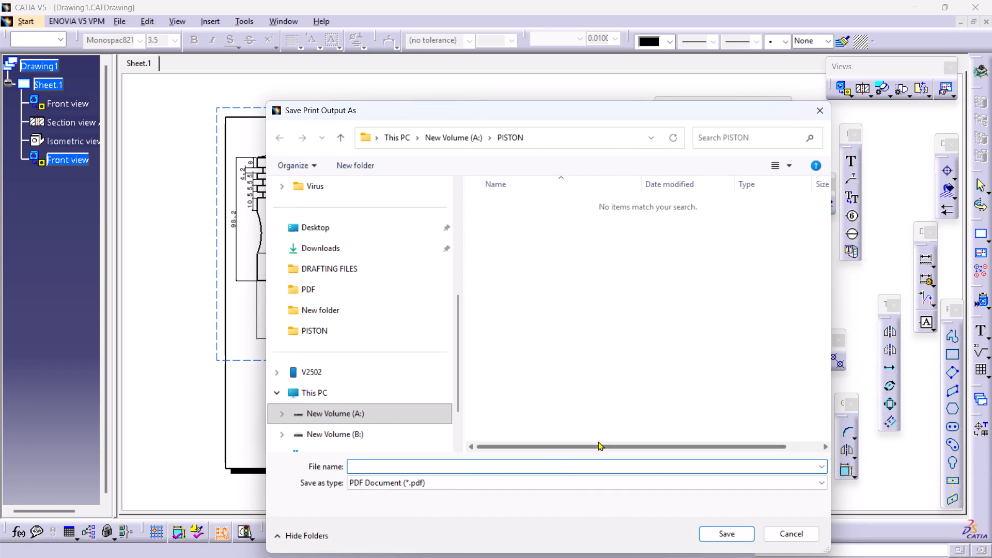
{"action": "type", "text": "PISTON"}
{"action": "key", "text": "Return"}
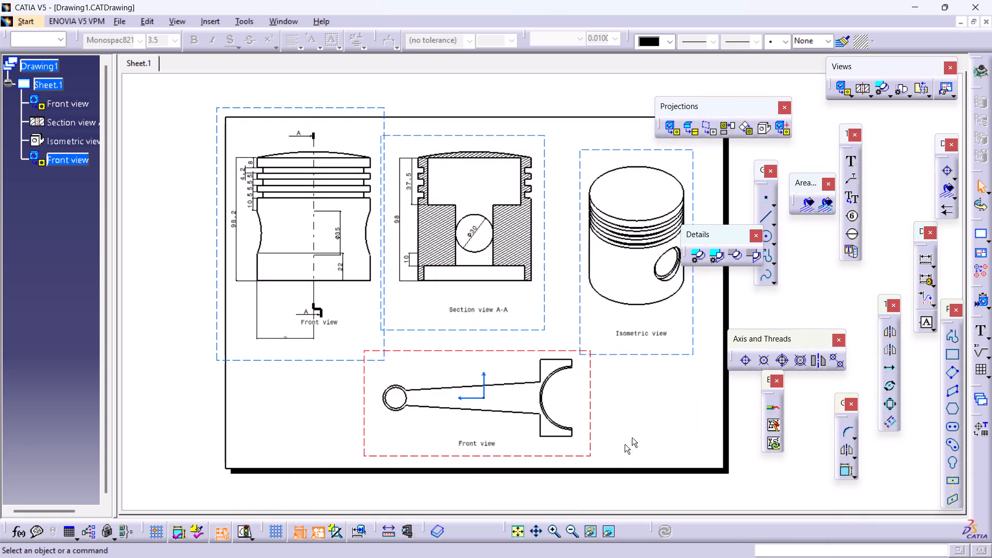
Open the PISTON PDF from the PISTON folder in File Explorer, check the printed views and dimensions, and close it.
{"action": "left_click", "coordinate": [907, 11]}
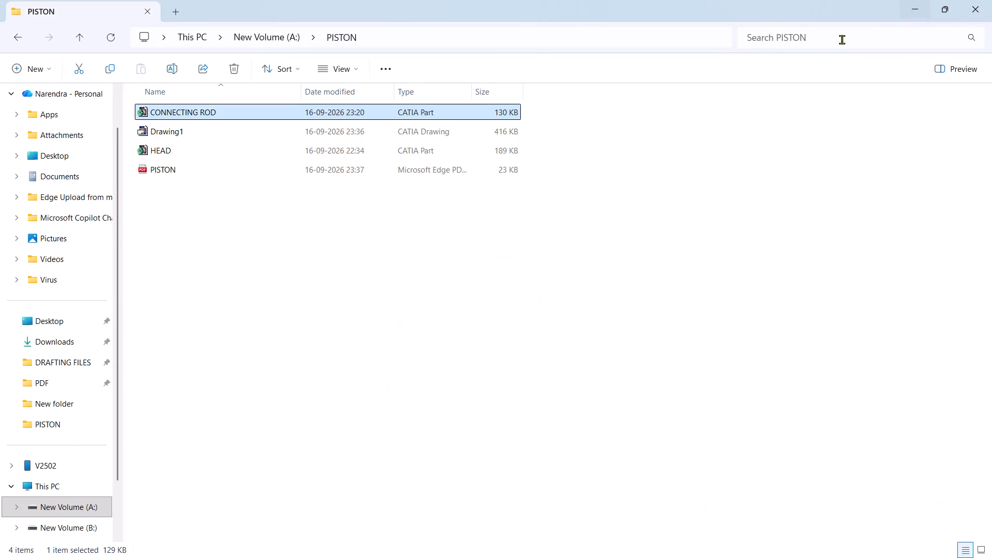
{"action": "double_click", "coordinate": [277, 164]}
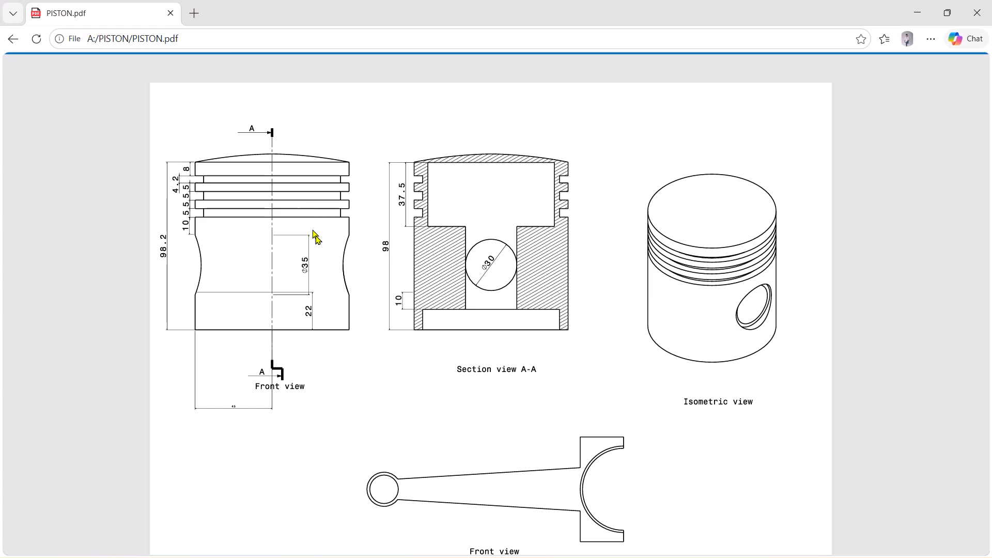
{"action": "scroll", "coordinate": [443, 267], "scroll_direction": "down", "scroll_amount": 2}
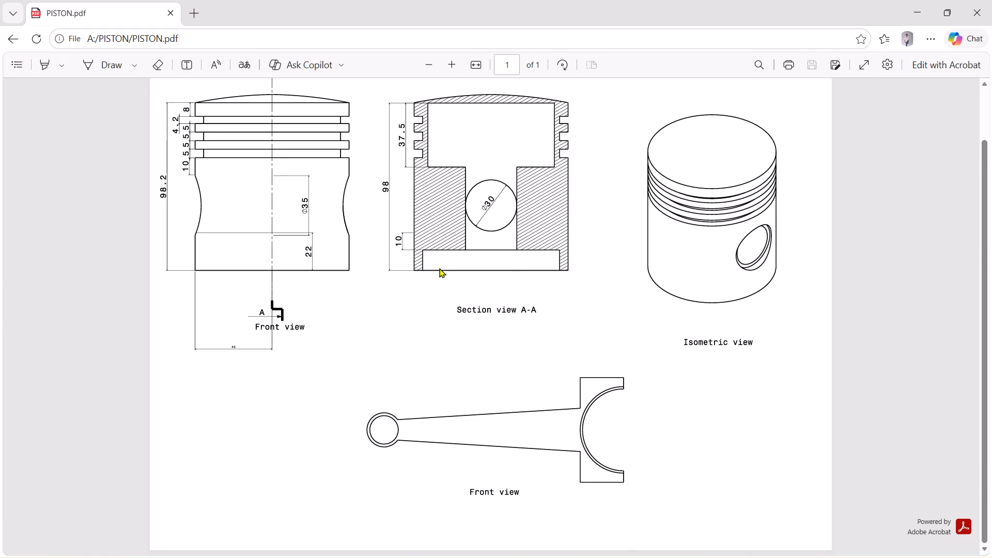
{"action": "scroll", "coordinate": [438, 267], "scroll_direction": "up", "scroll_amount": 3}
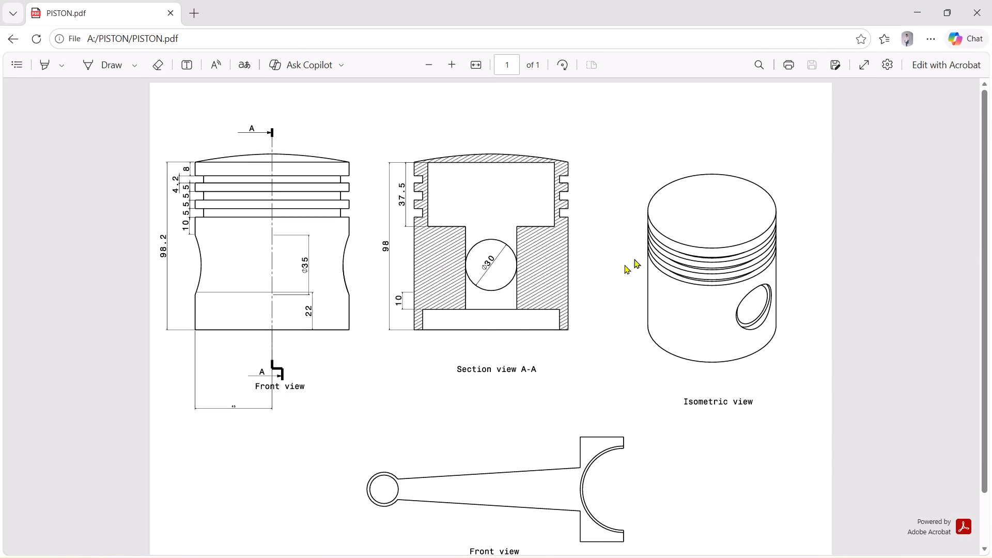
{"action": "left_click", "coordinate": [989, 13]}
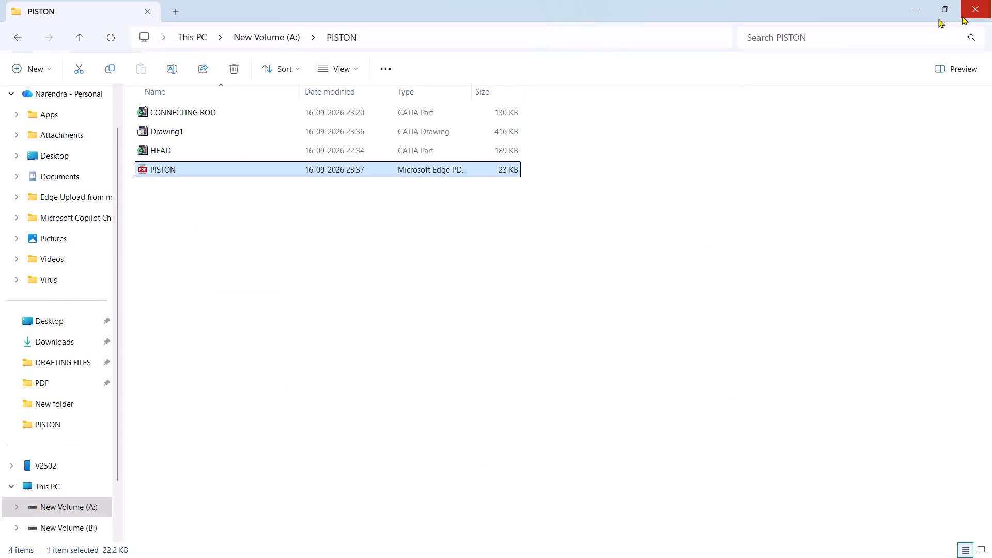